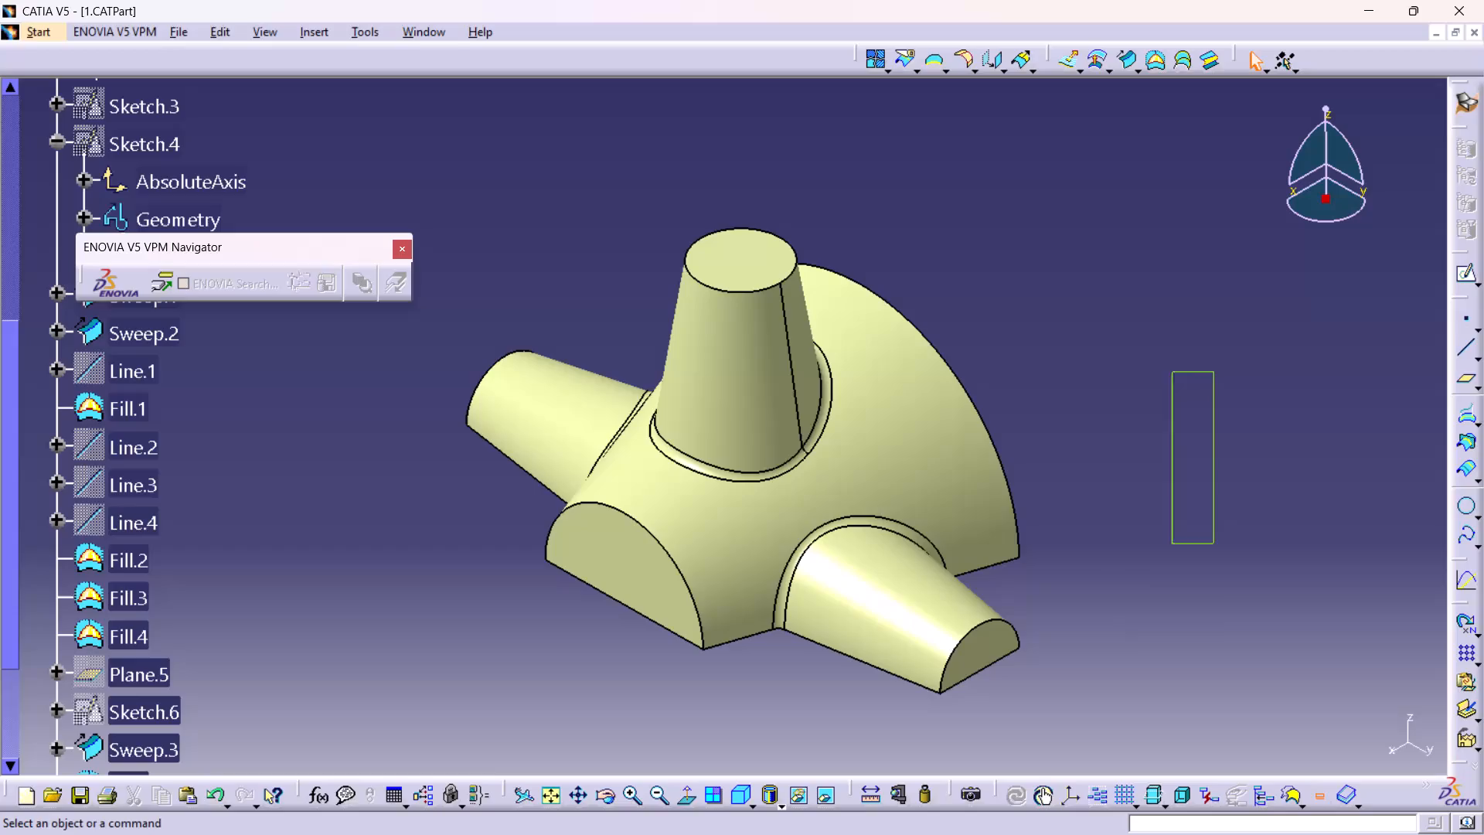
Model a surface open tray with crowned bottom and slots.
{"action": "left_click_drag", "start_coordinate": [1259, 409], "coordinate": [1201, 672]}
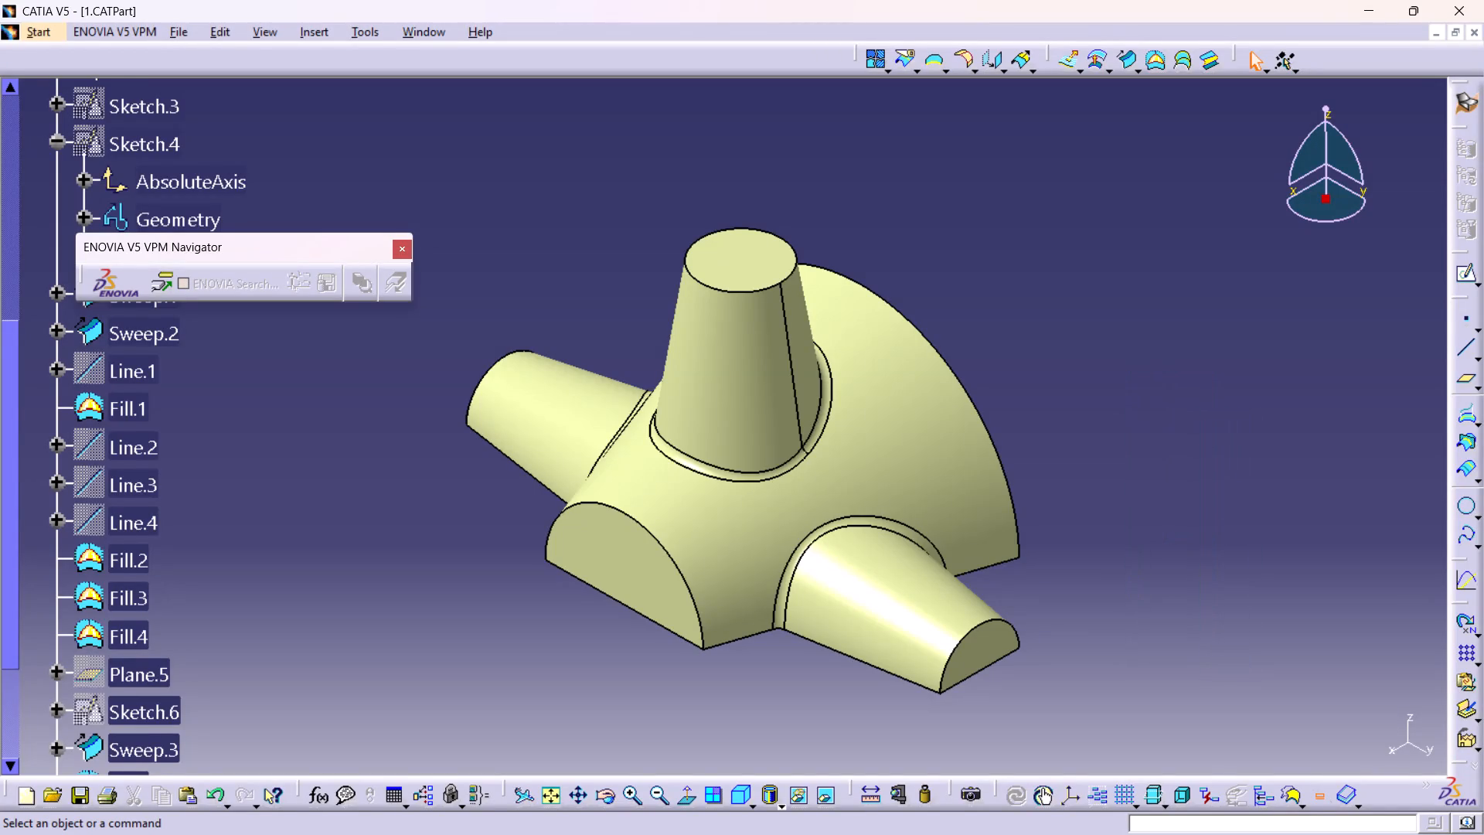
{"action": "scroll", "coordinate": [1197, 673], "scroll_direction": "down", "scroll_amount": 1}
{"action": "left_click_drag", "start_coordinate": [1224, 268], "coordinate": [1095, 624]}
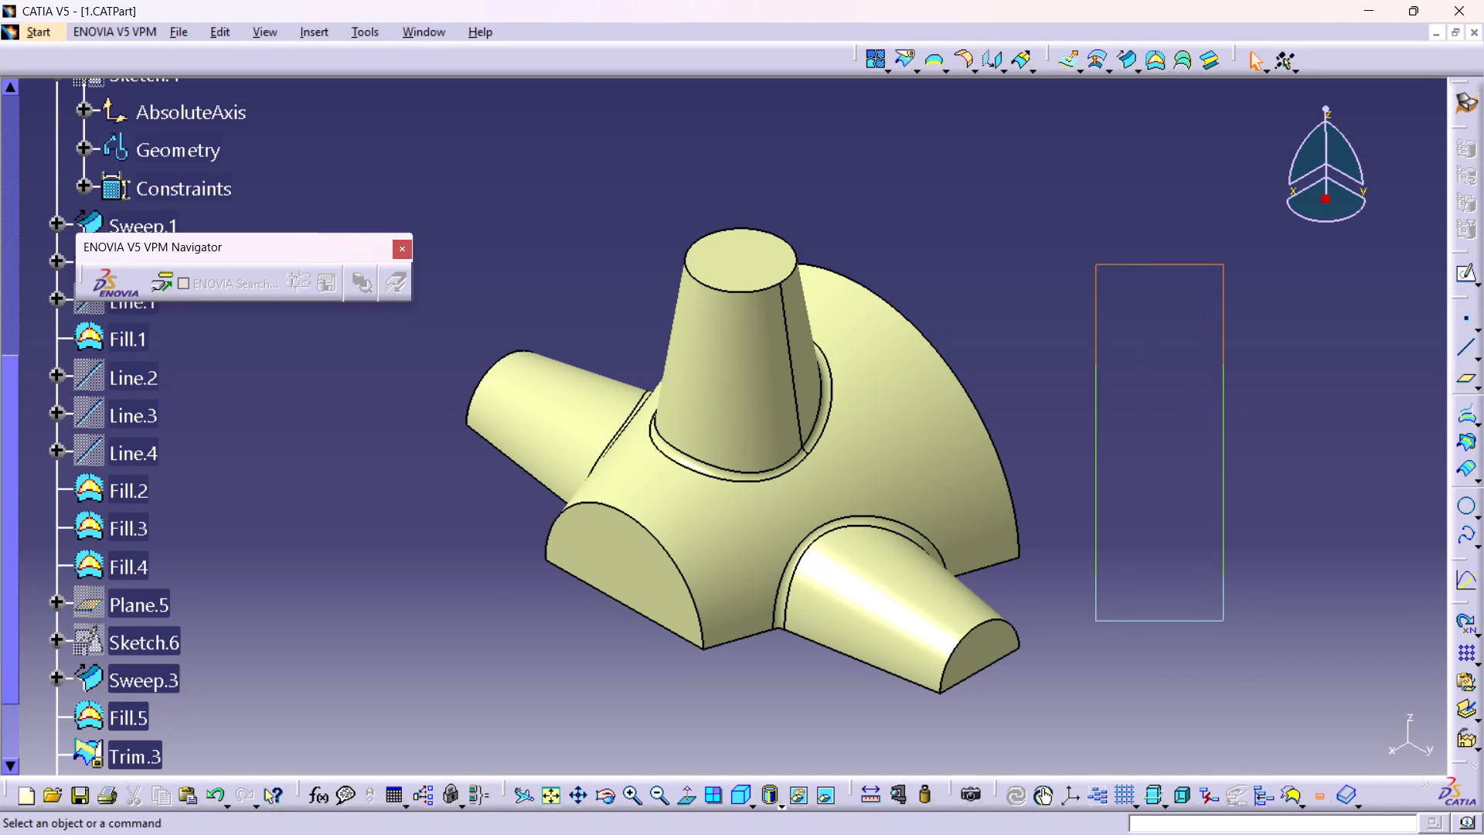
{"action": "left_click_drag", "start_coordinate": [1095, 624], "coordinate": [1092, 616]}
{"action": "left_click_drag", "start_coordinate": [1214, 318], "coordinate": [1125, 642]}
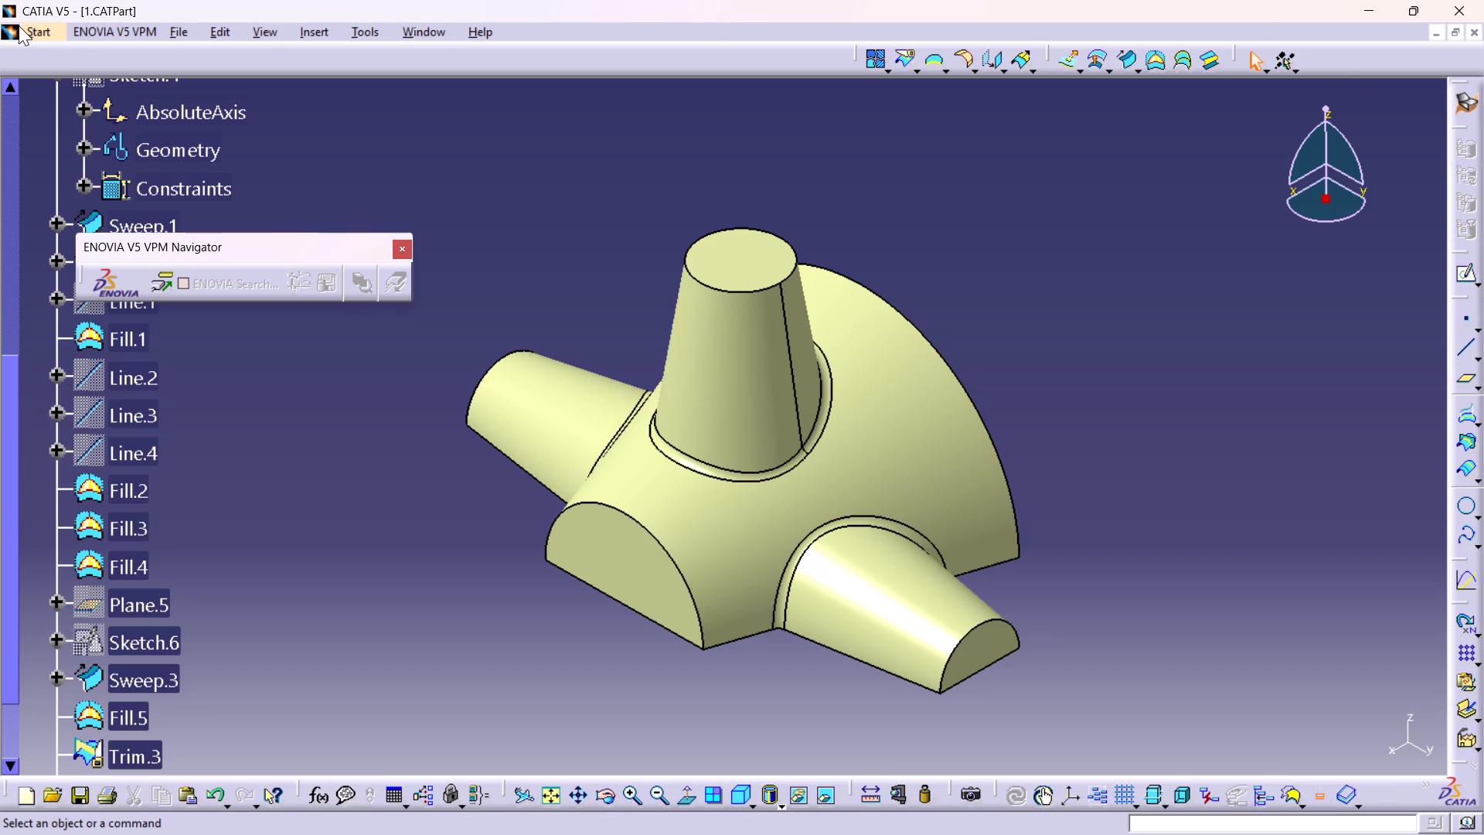
Switch 1.CATPart to the Wireframe and Surface Design workbench and close that document.
{"action": "left_click", "coordinate": [42, 30]}
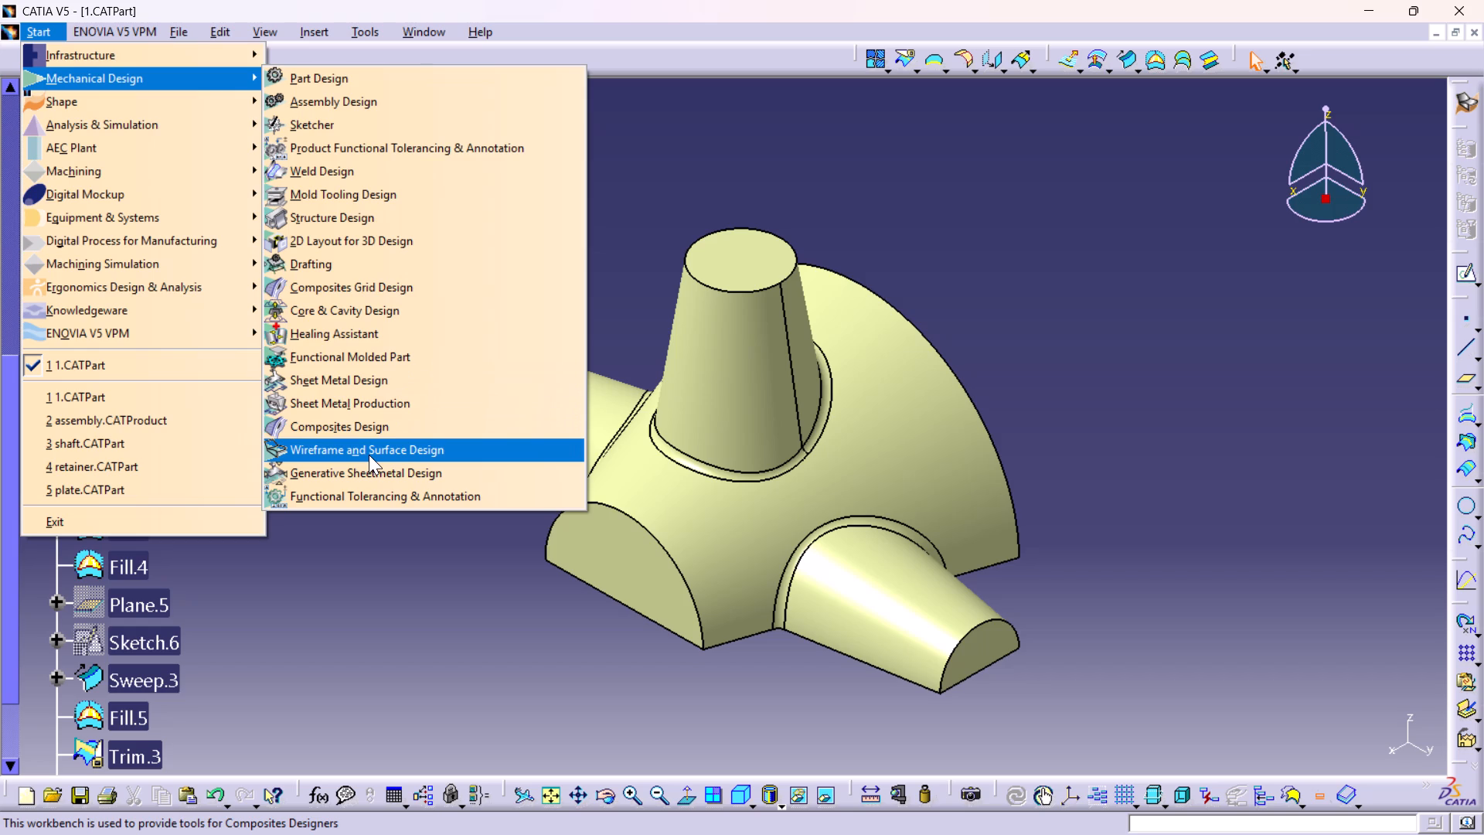
{"action": "left_click", "coordinate": [366, 456]}
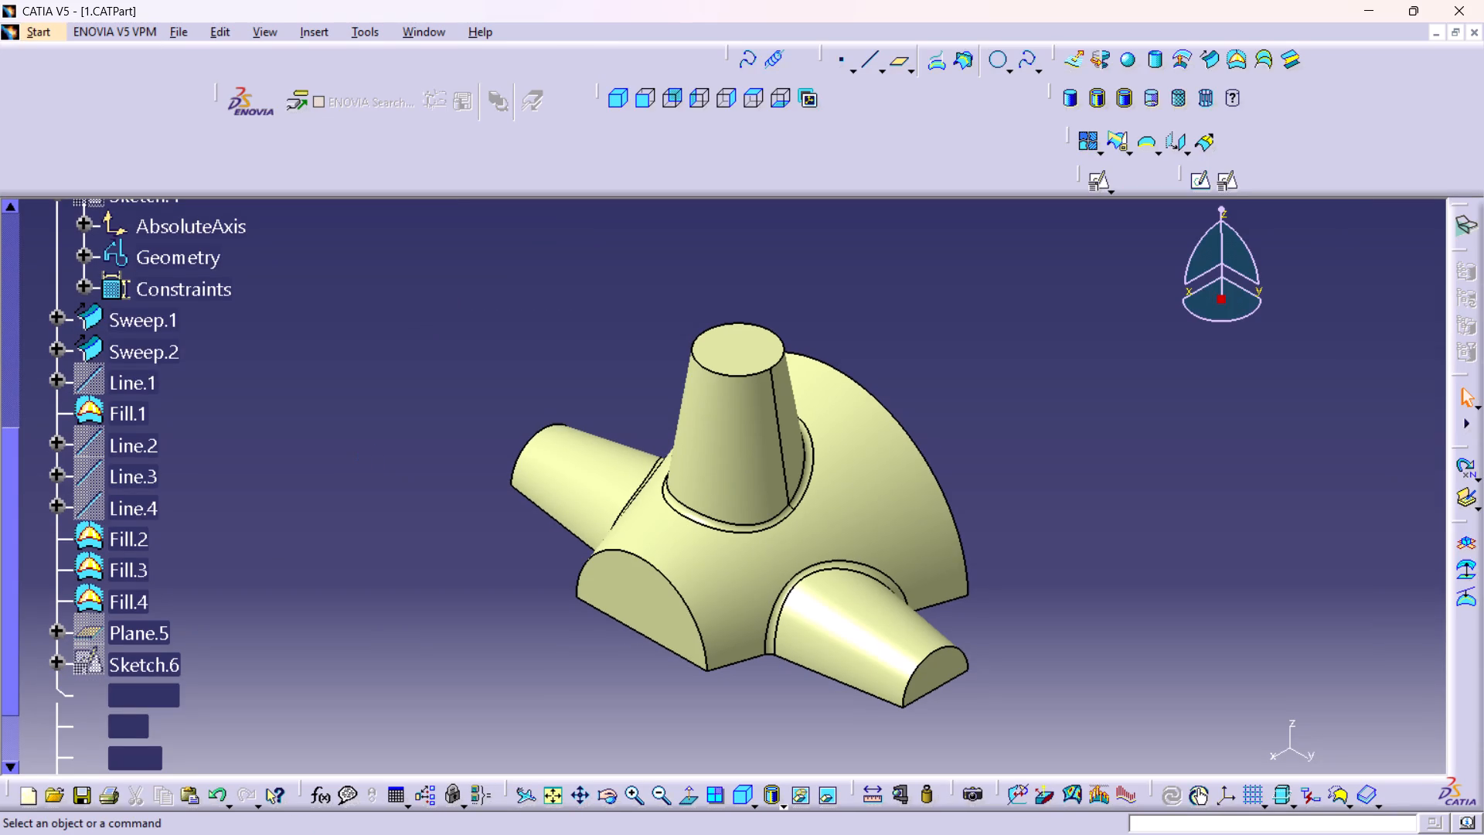
{"action": "left_click", "coordinate": [1475, 28]}
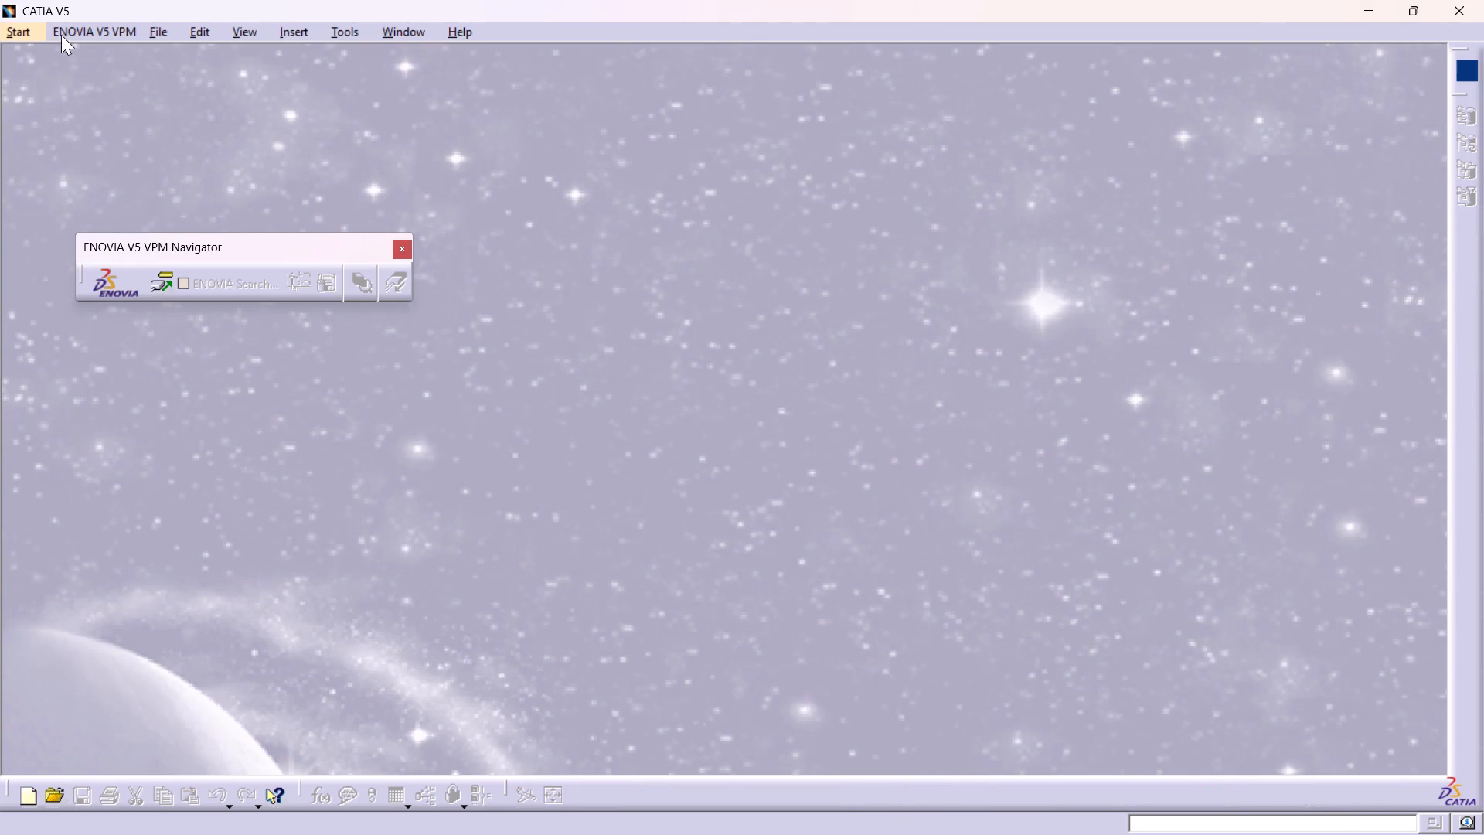
Create a new part named Part1 in the Wireframe and Surface Design workbench with hybrid design enabled.
{"action": "left_click", "coordinate": [5, 22]}
{"action": "left_click", "coordinate": [12, 29]}
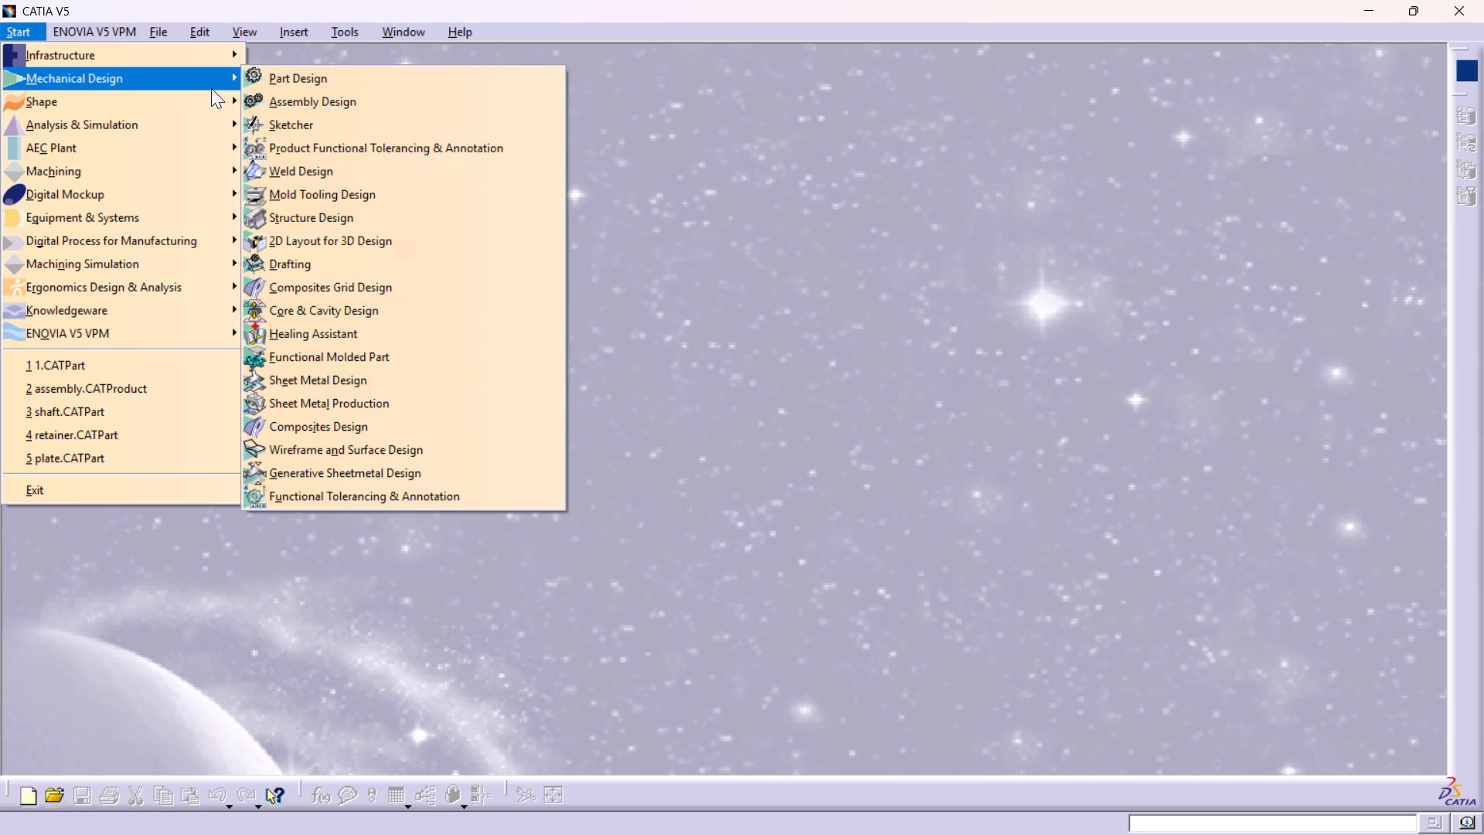
{"action": "left_click", "coordinate": [350, 454]}
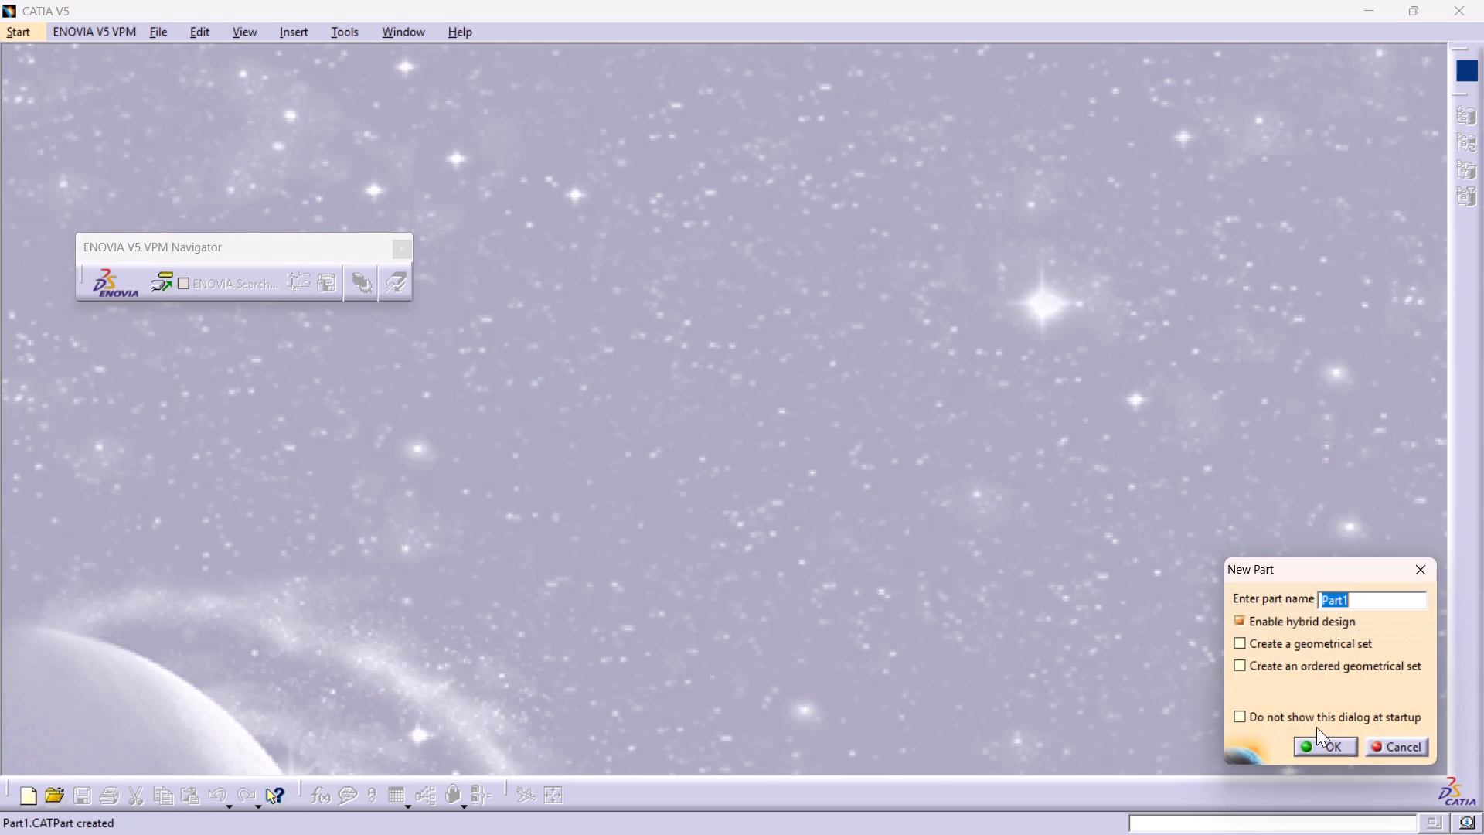
{"action": "left_click", "coordinate": [1336, 745]}
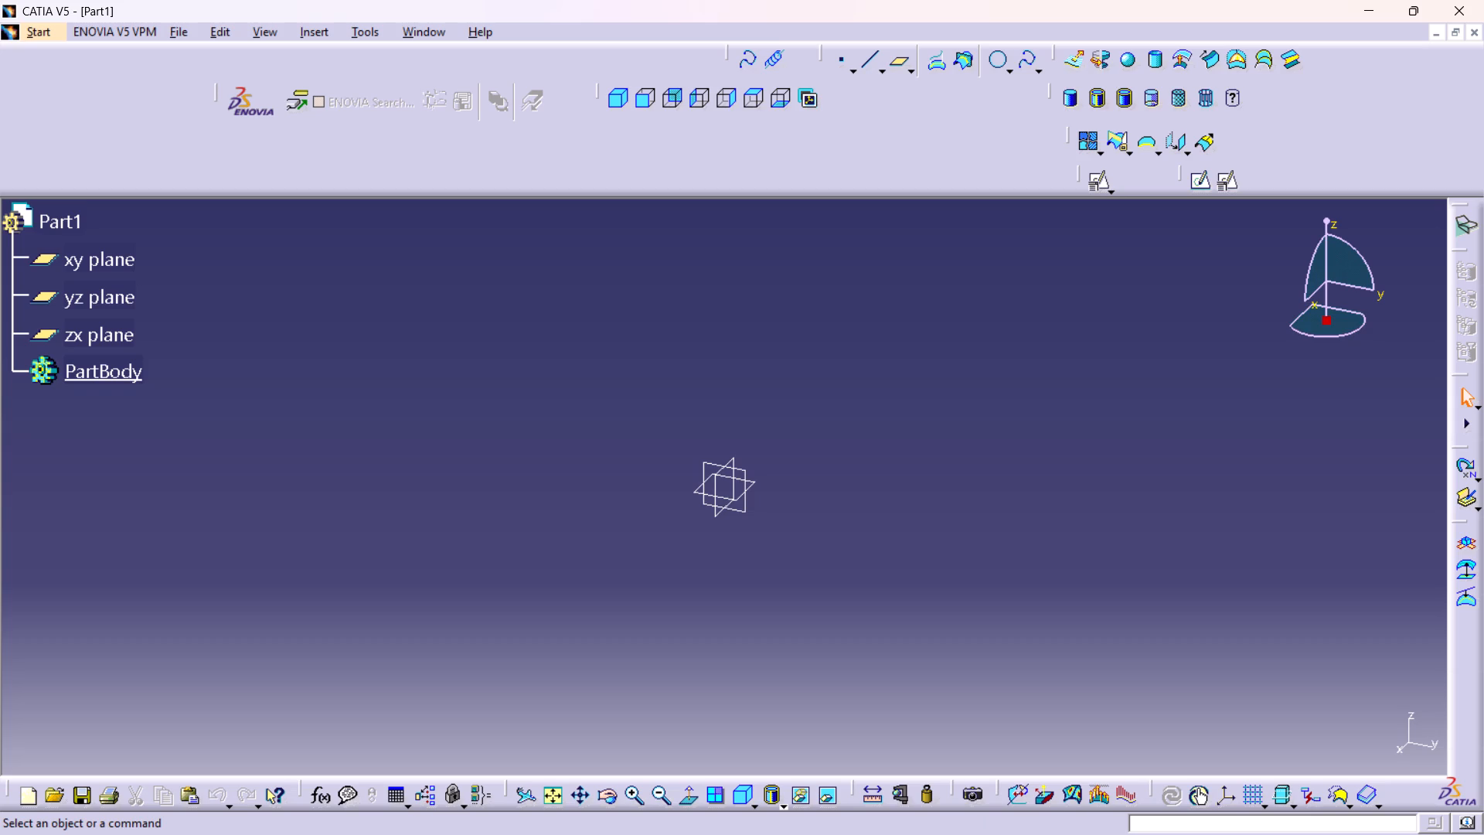
Open a positioned sketch on the xy plane with its axes swapped and the V direction reversed.
{"action": "left_click", "coordinate": [756, 481]}
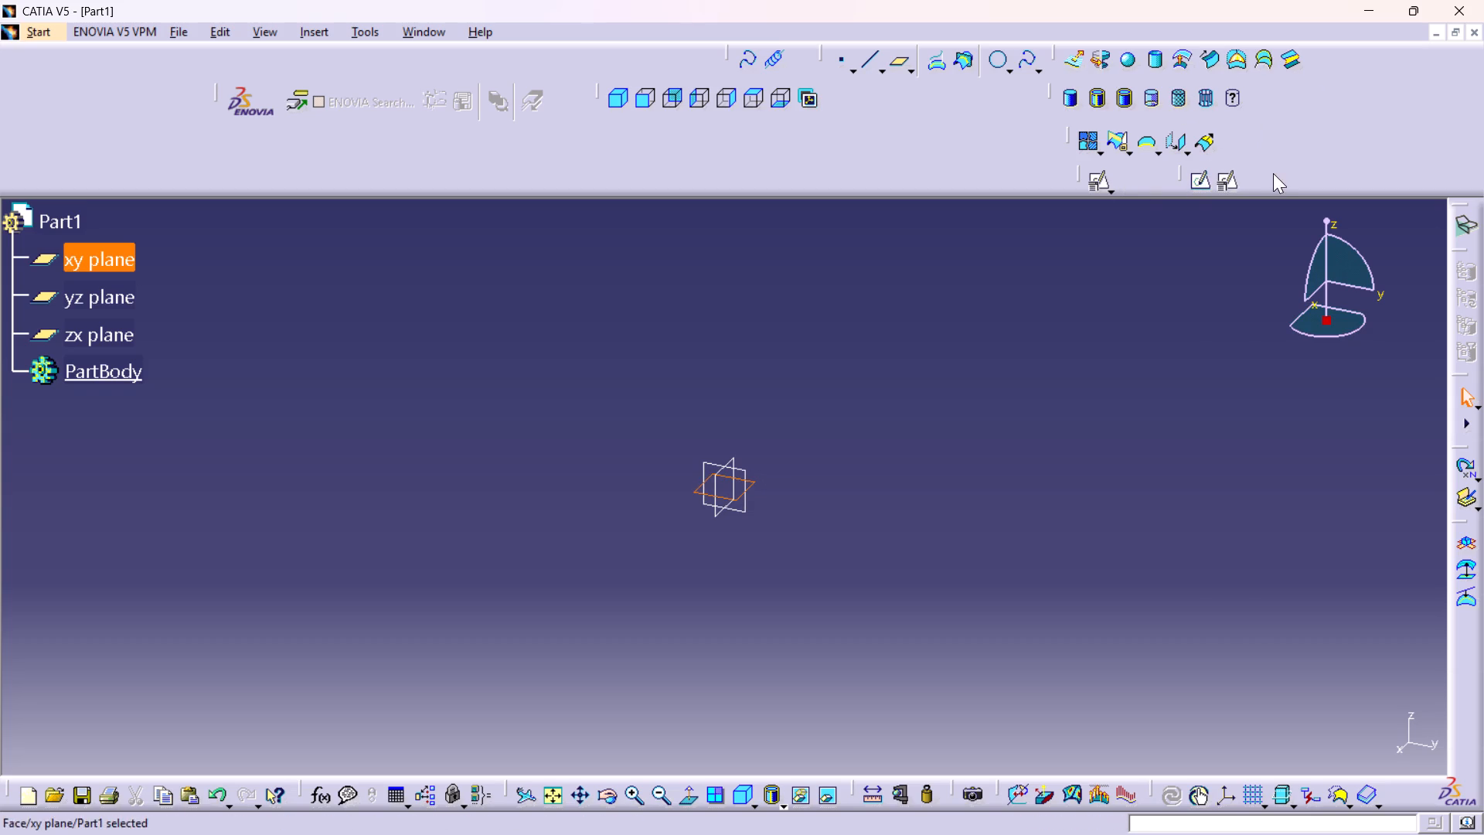
{"action": "left_click", "coordinate": [1224, 179]}
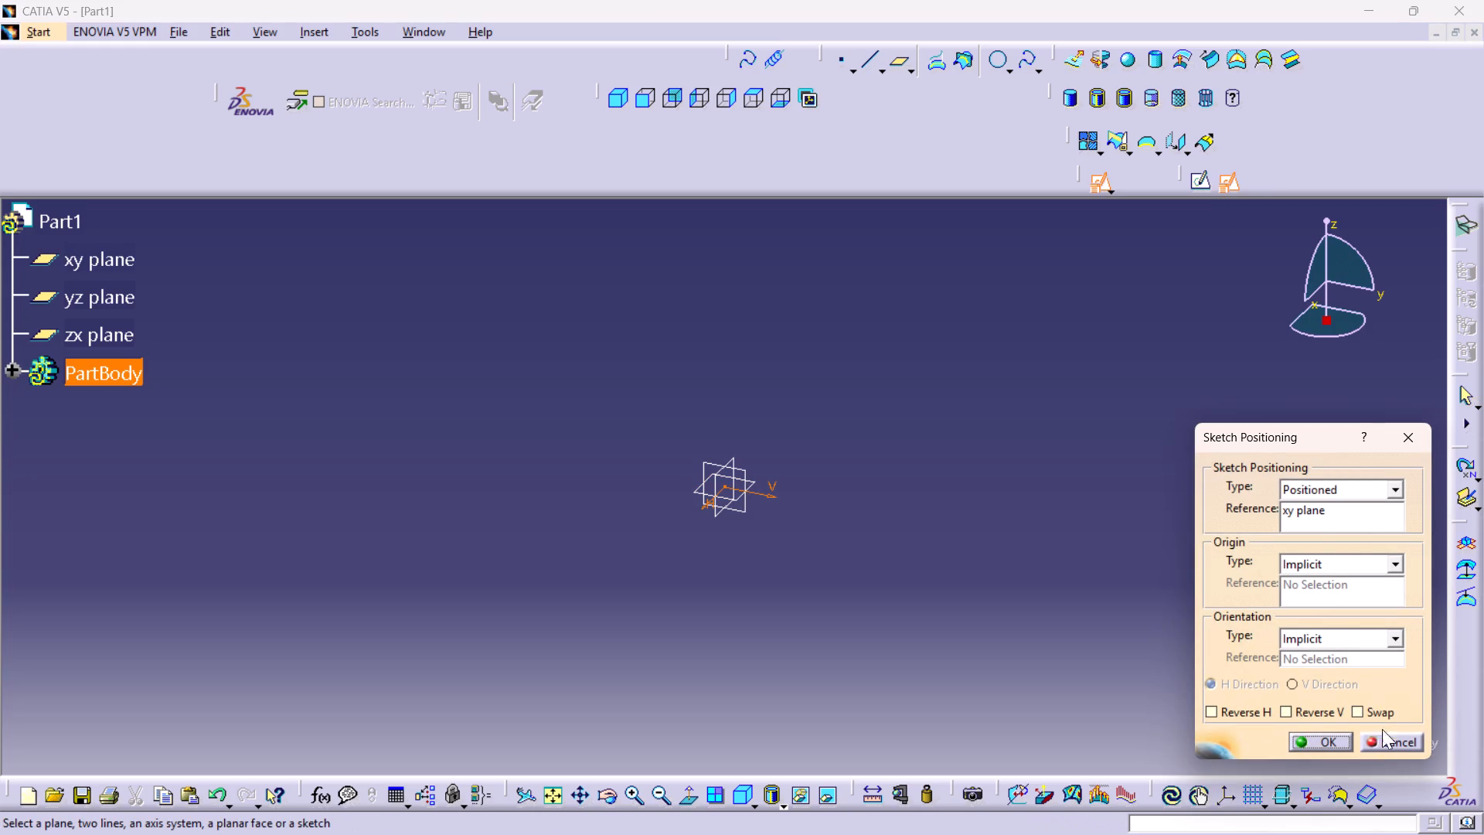
{"action": "left_click", "coordinate": [1370, 708]}
{"action": "left_click", "coordinate": [1313, 707]}
{"action": "left_click", "coordinate": [1310, 741]}
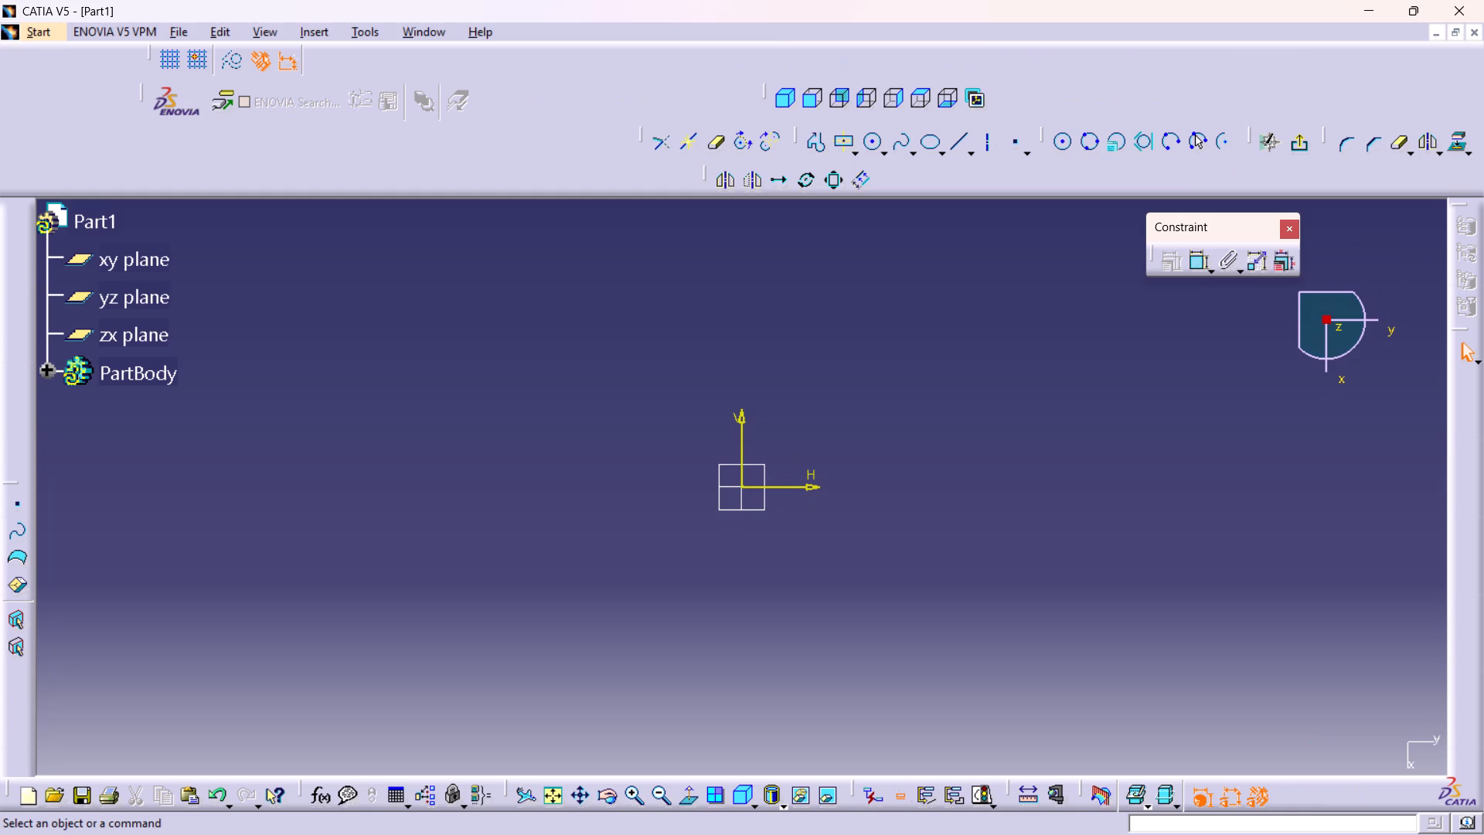
Sketch a centered rectangle on the origin, about twice as wide as it is high.
{"action": "left_click", "coordinate": [847, 145]}
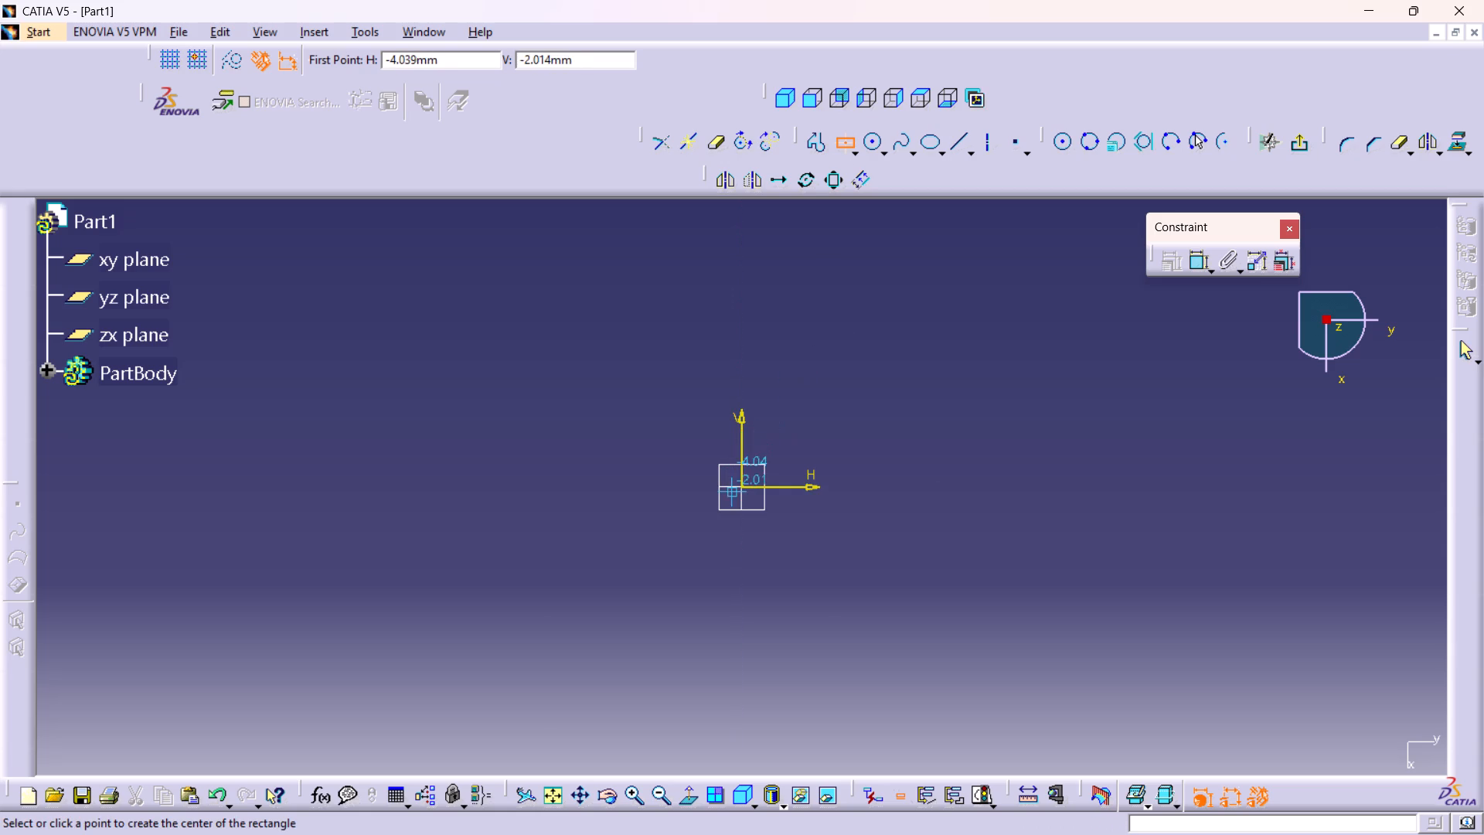
{"action": "left_click", "coordinate": [742, 489]}
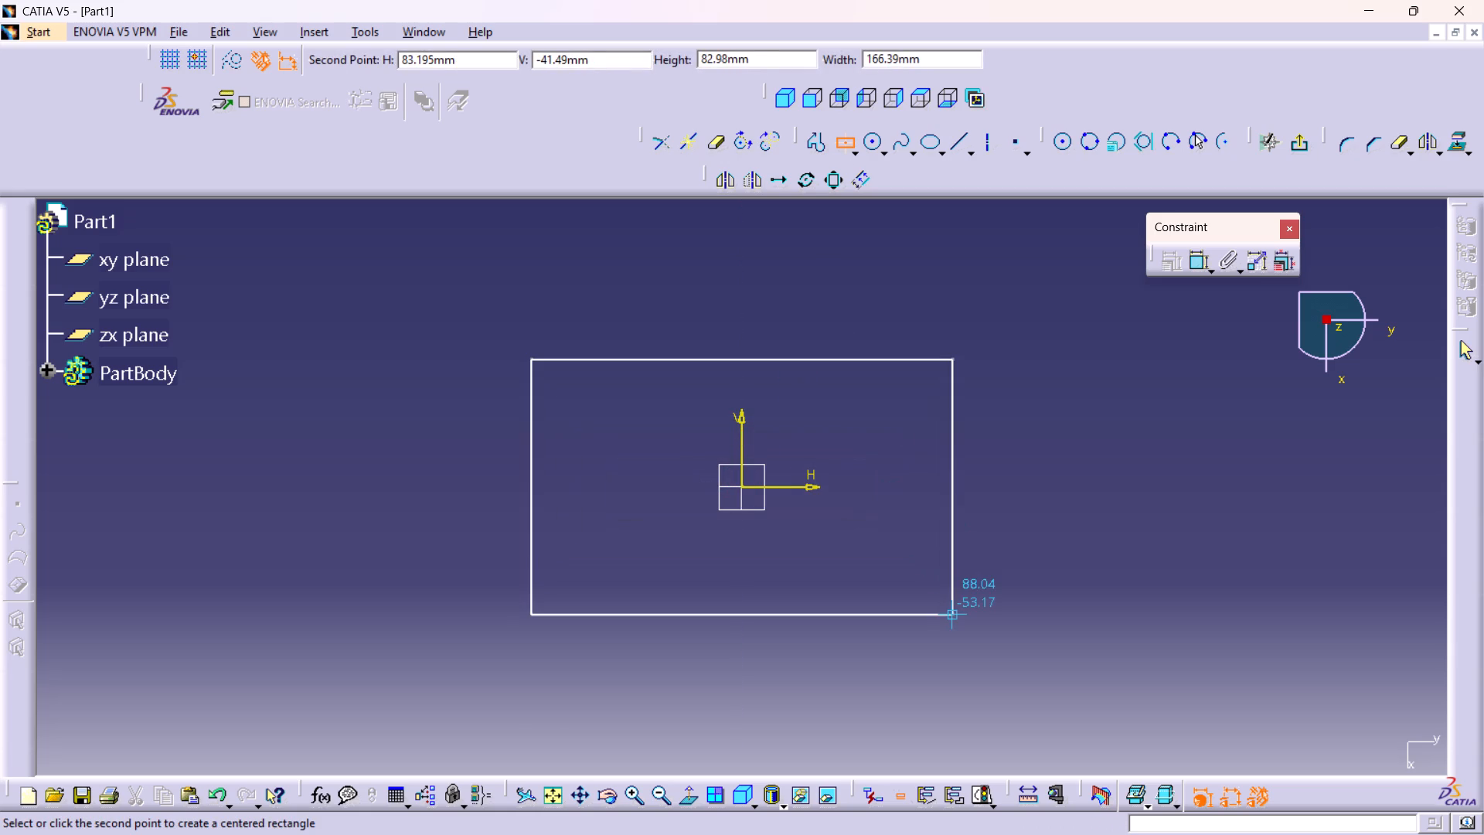
{"action": "left_click", "coordinate": [988, 598]}
{"action": "left_click", "coordinate": [1053, 487]}
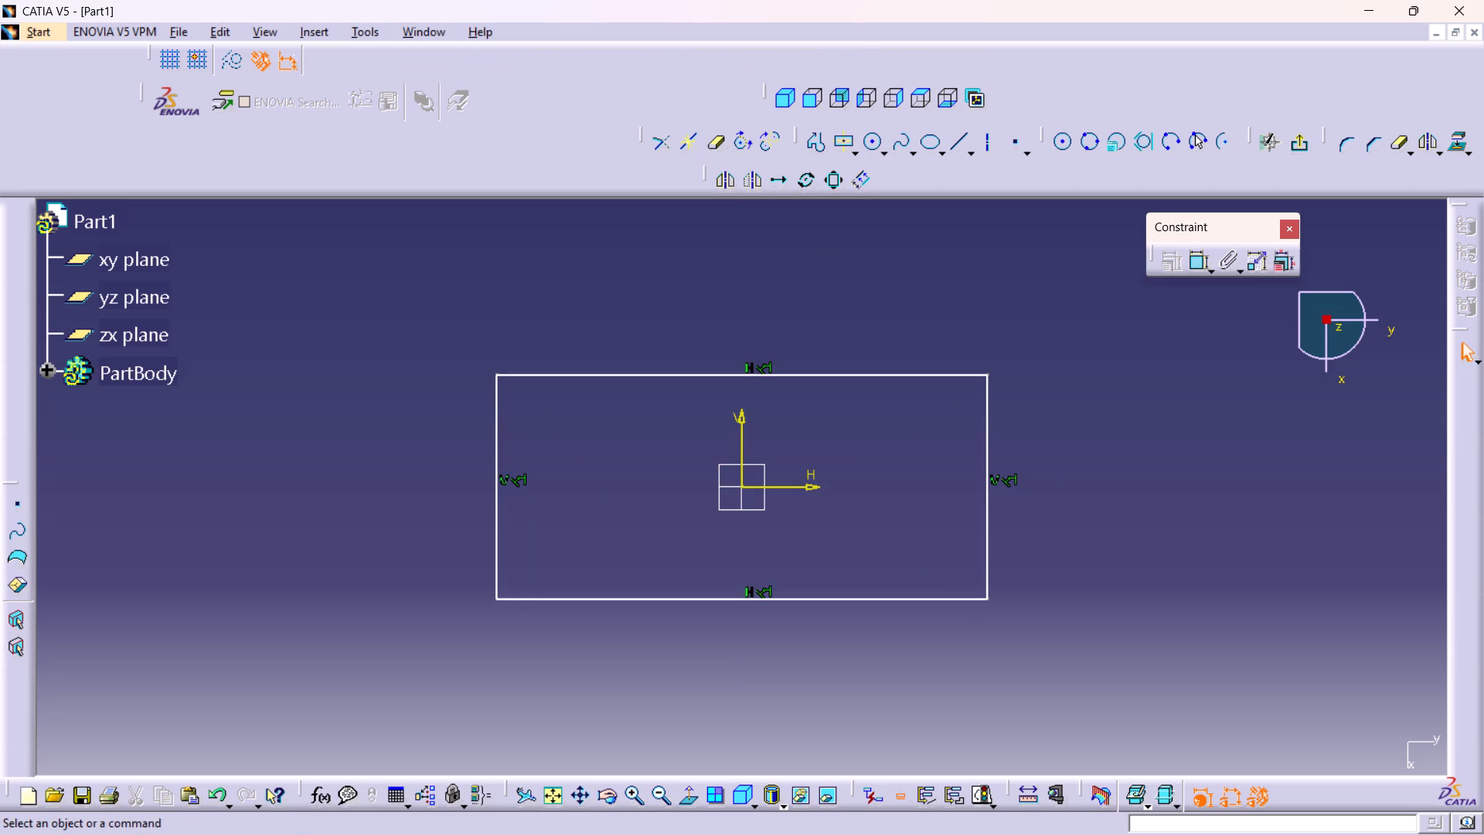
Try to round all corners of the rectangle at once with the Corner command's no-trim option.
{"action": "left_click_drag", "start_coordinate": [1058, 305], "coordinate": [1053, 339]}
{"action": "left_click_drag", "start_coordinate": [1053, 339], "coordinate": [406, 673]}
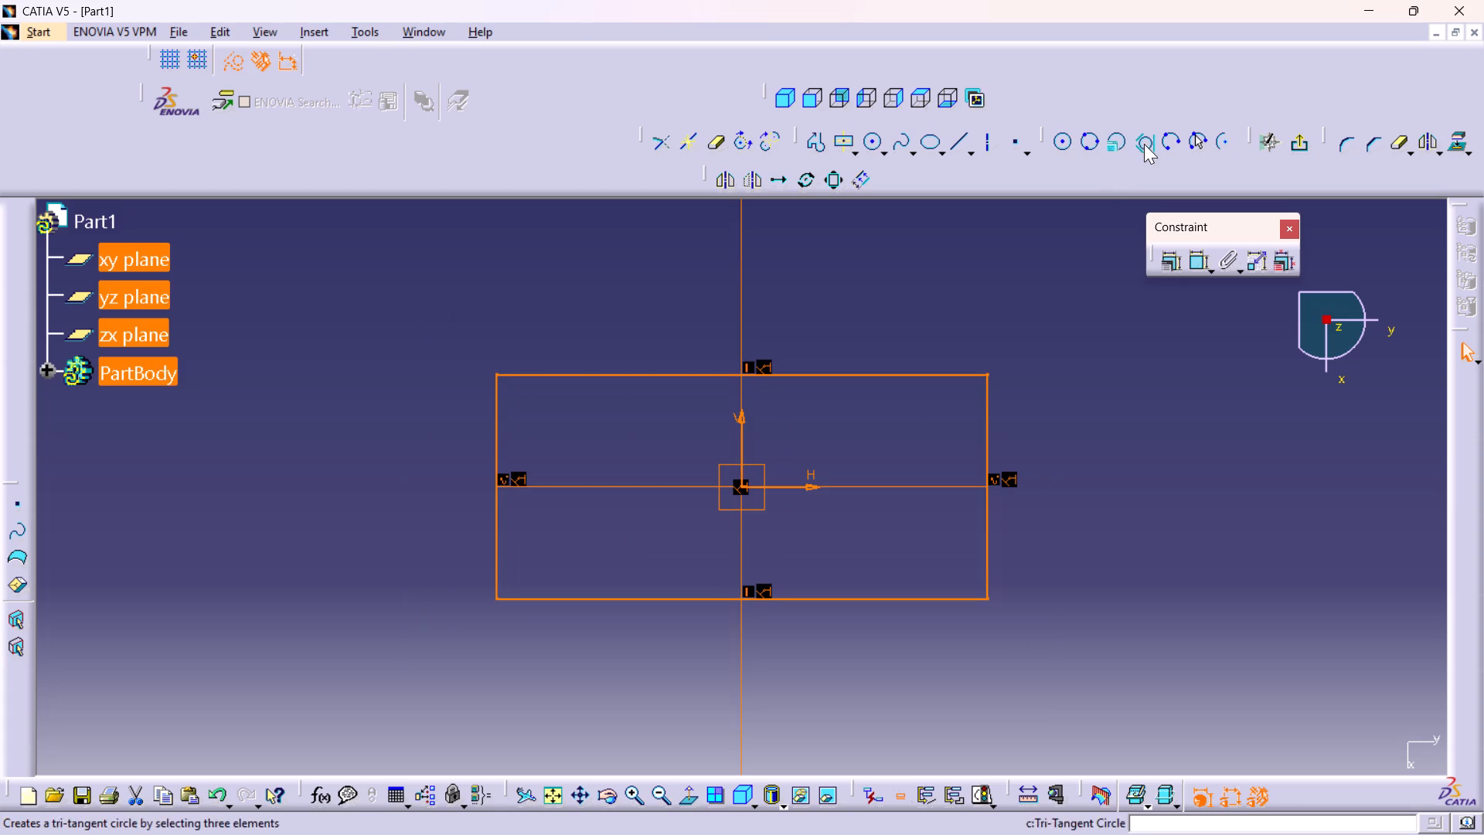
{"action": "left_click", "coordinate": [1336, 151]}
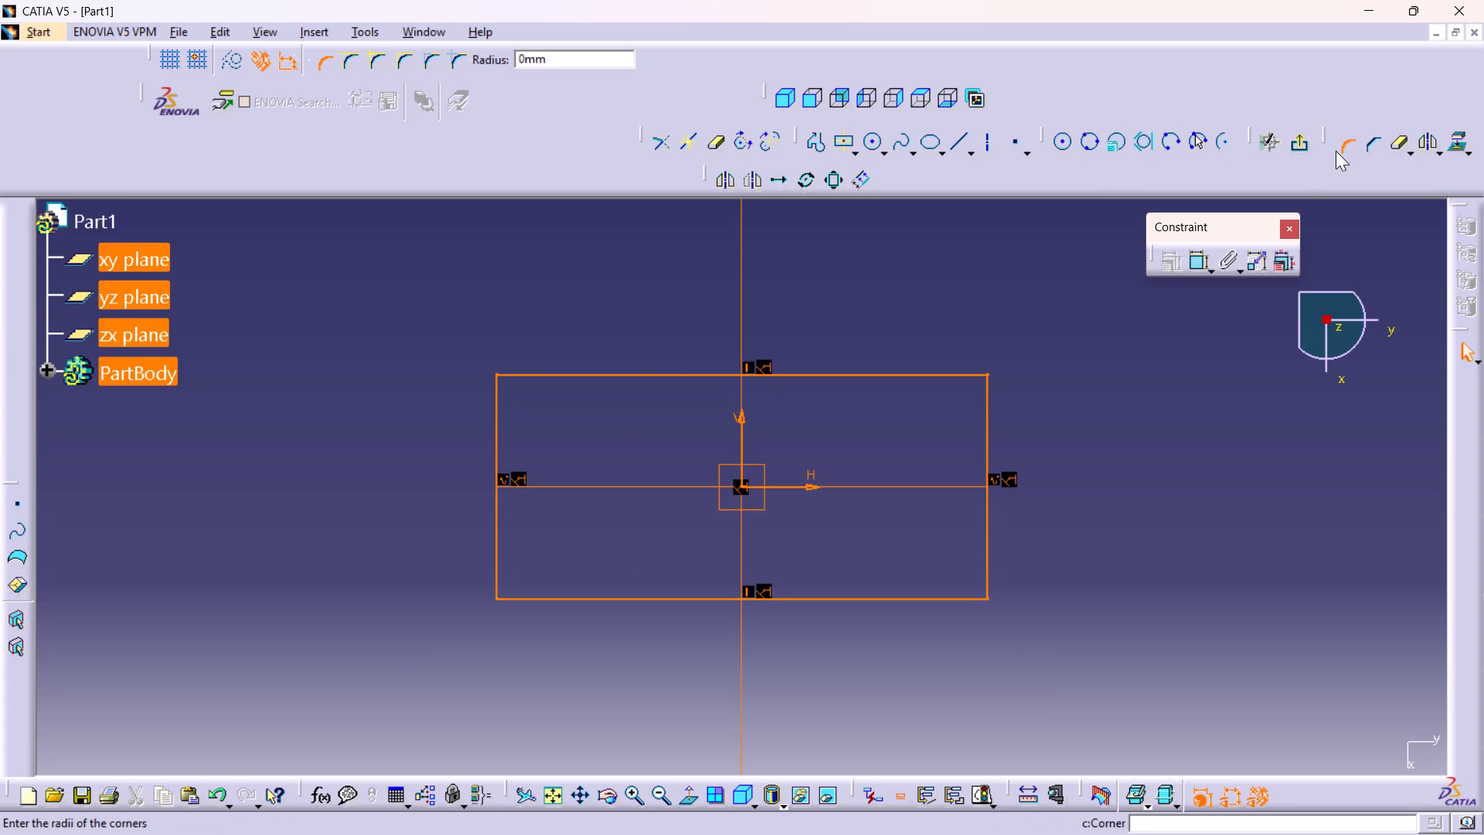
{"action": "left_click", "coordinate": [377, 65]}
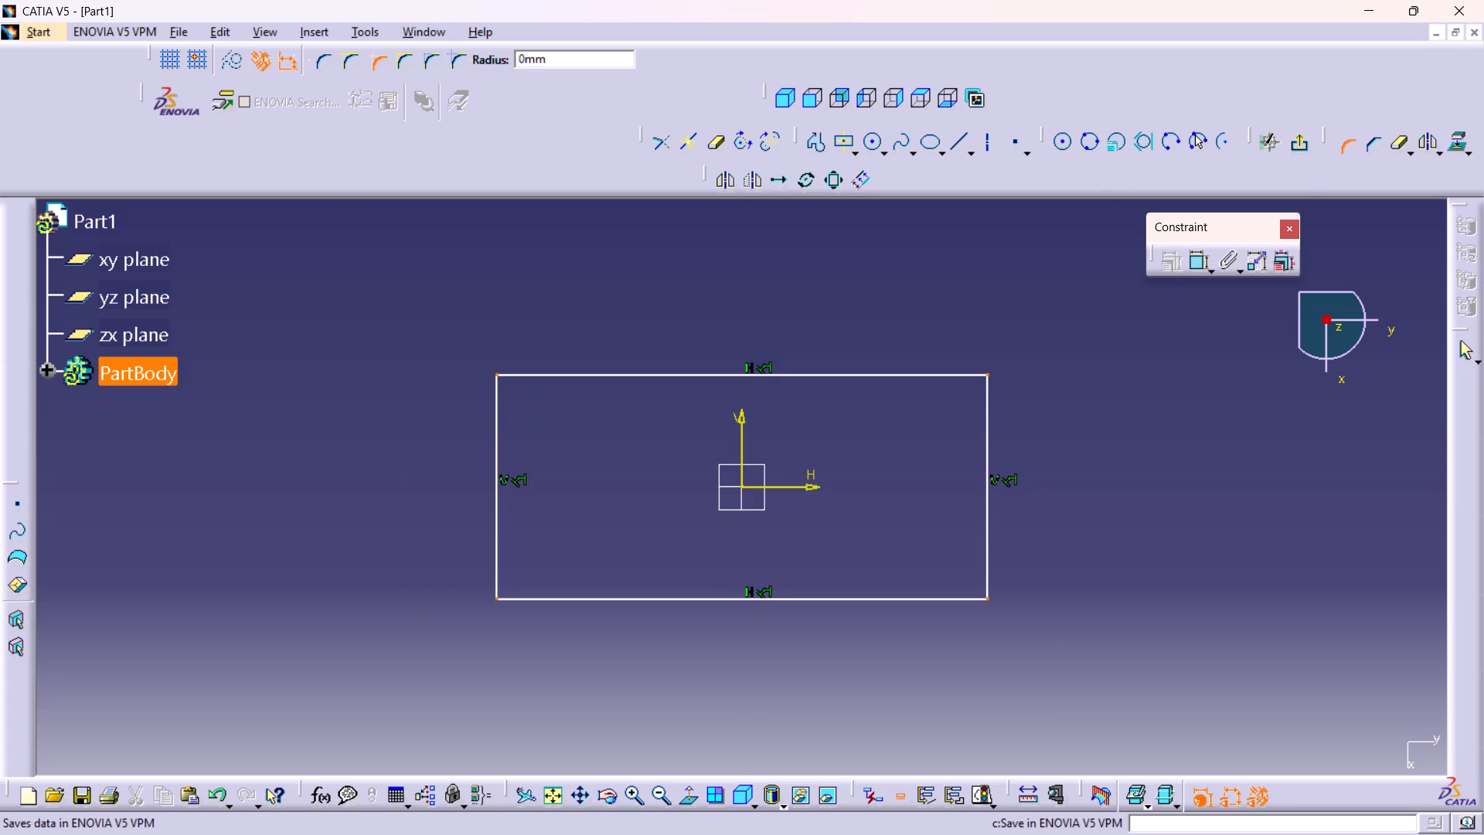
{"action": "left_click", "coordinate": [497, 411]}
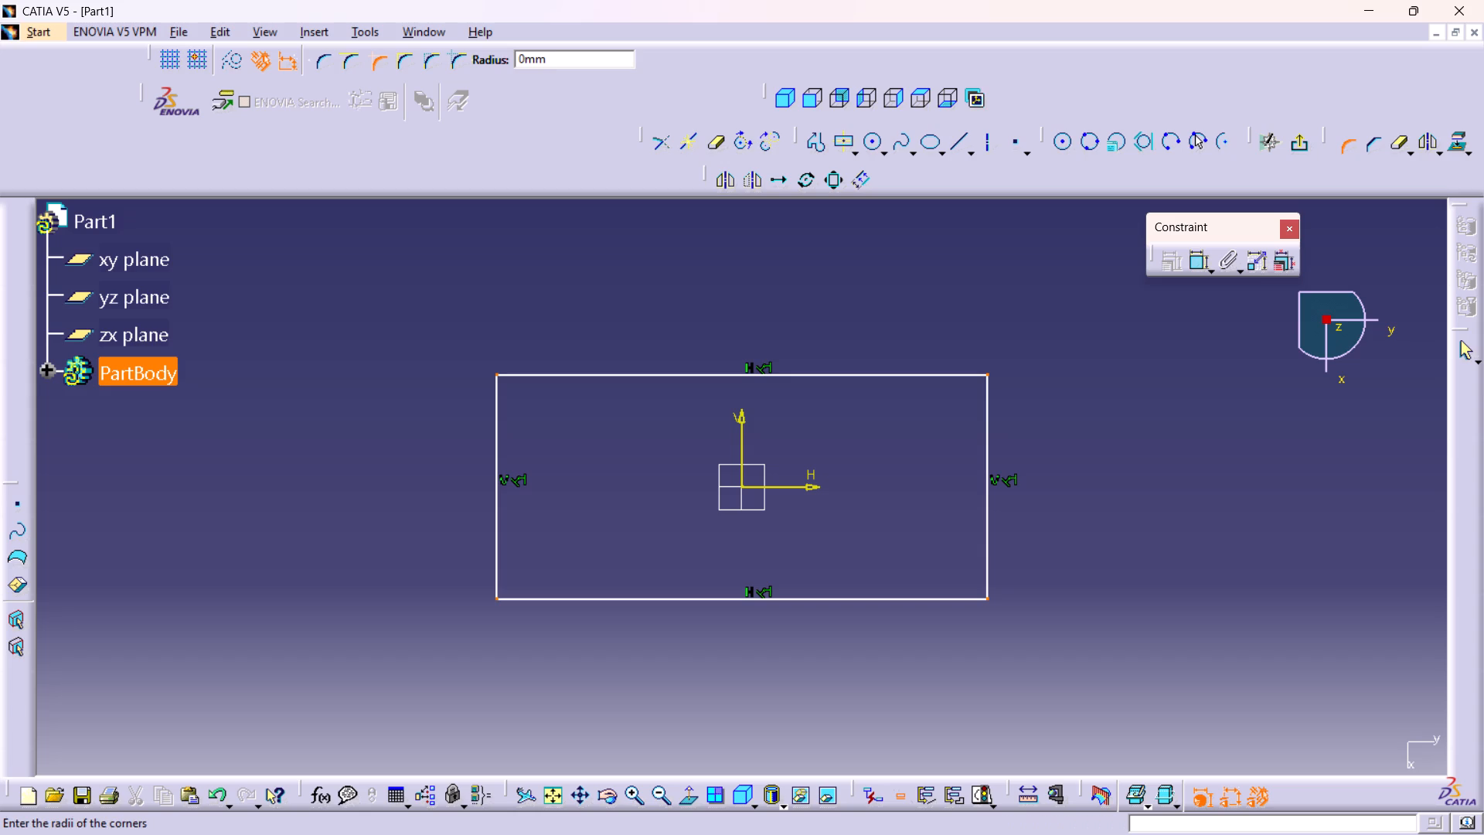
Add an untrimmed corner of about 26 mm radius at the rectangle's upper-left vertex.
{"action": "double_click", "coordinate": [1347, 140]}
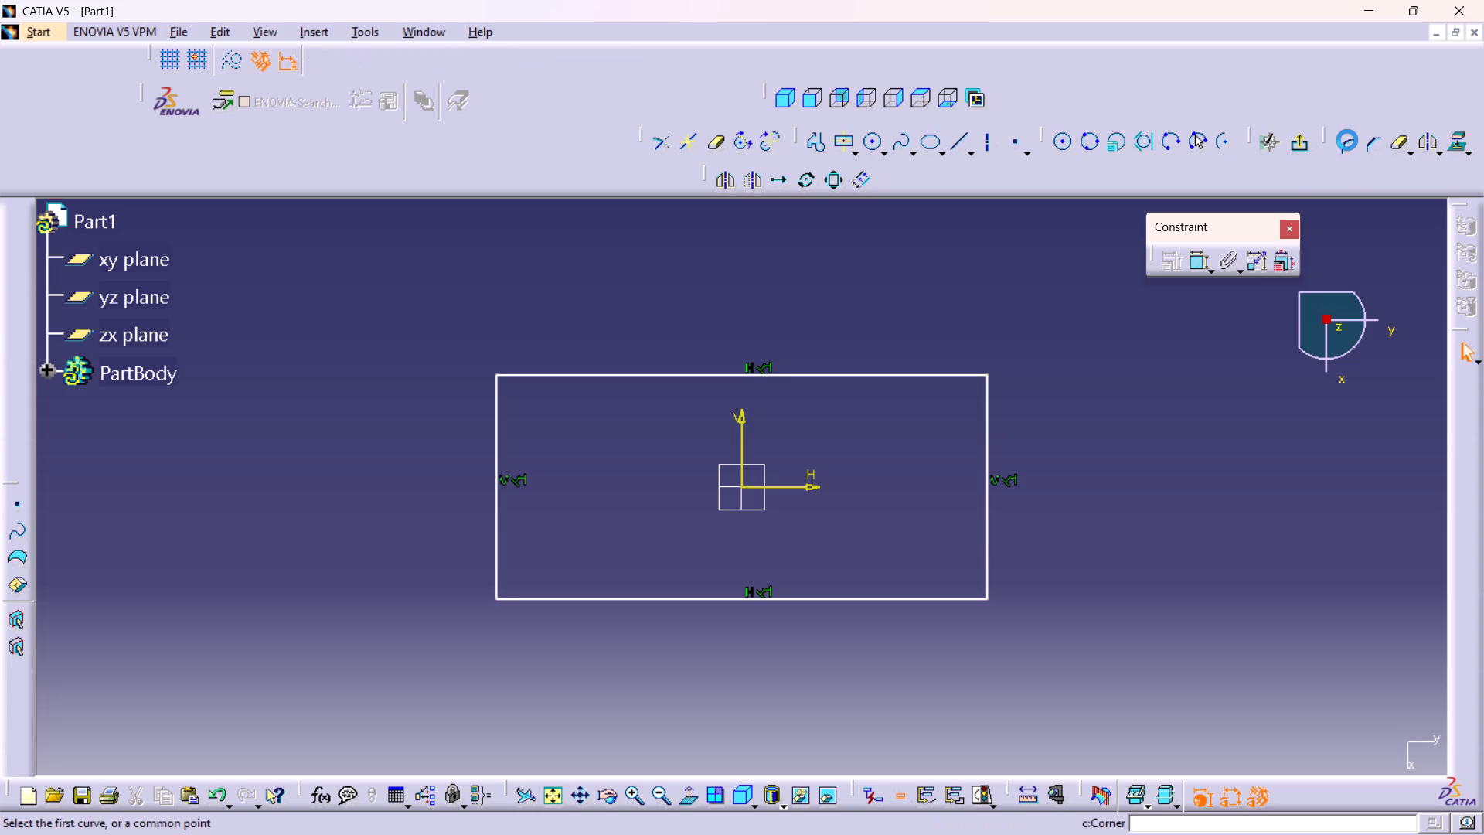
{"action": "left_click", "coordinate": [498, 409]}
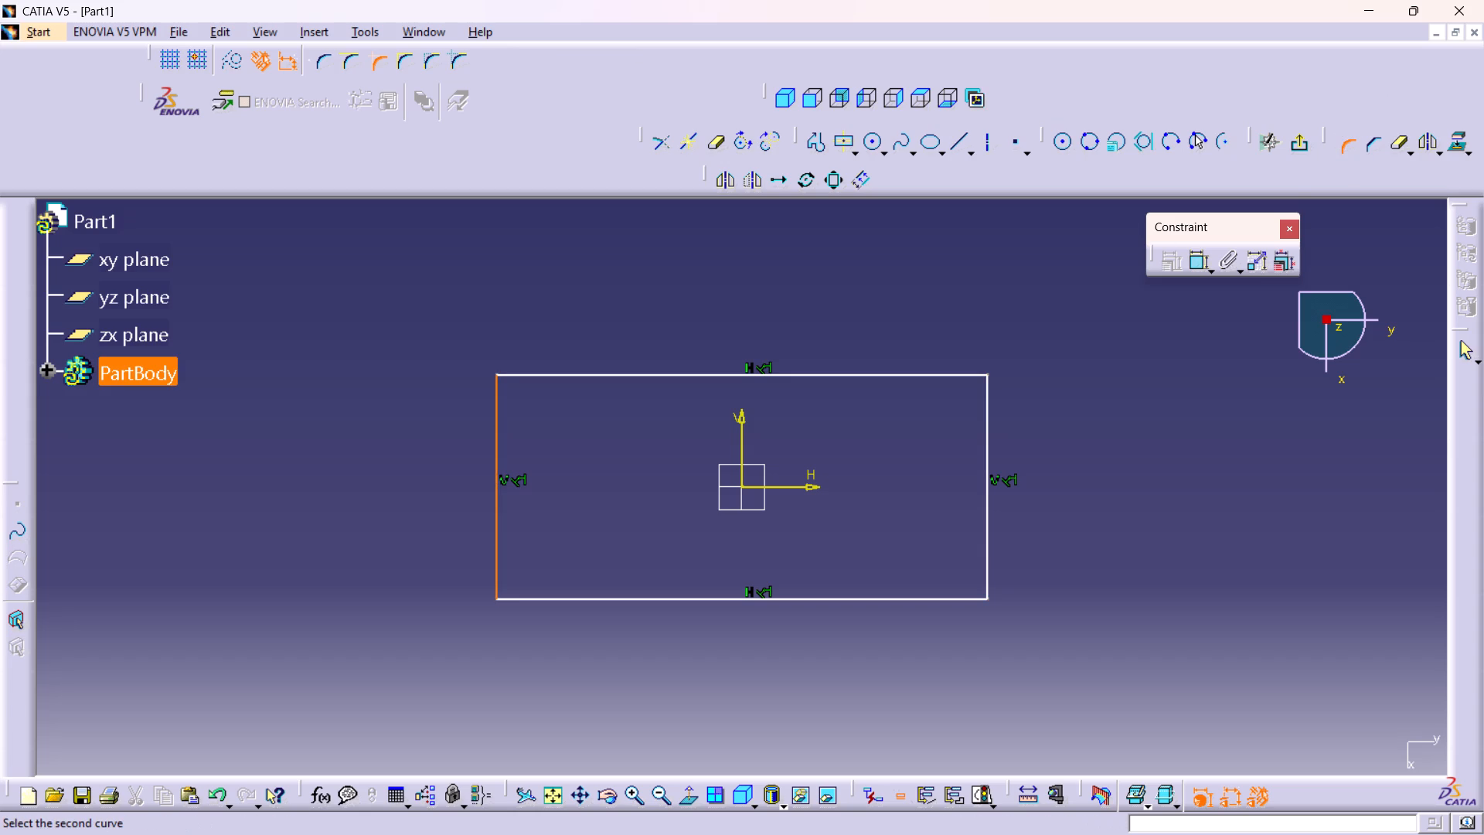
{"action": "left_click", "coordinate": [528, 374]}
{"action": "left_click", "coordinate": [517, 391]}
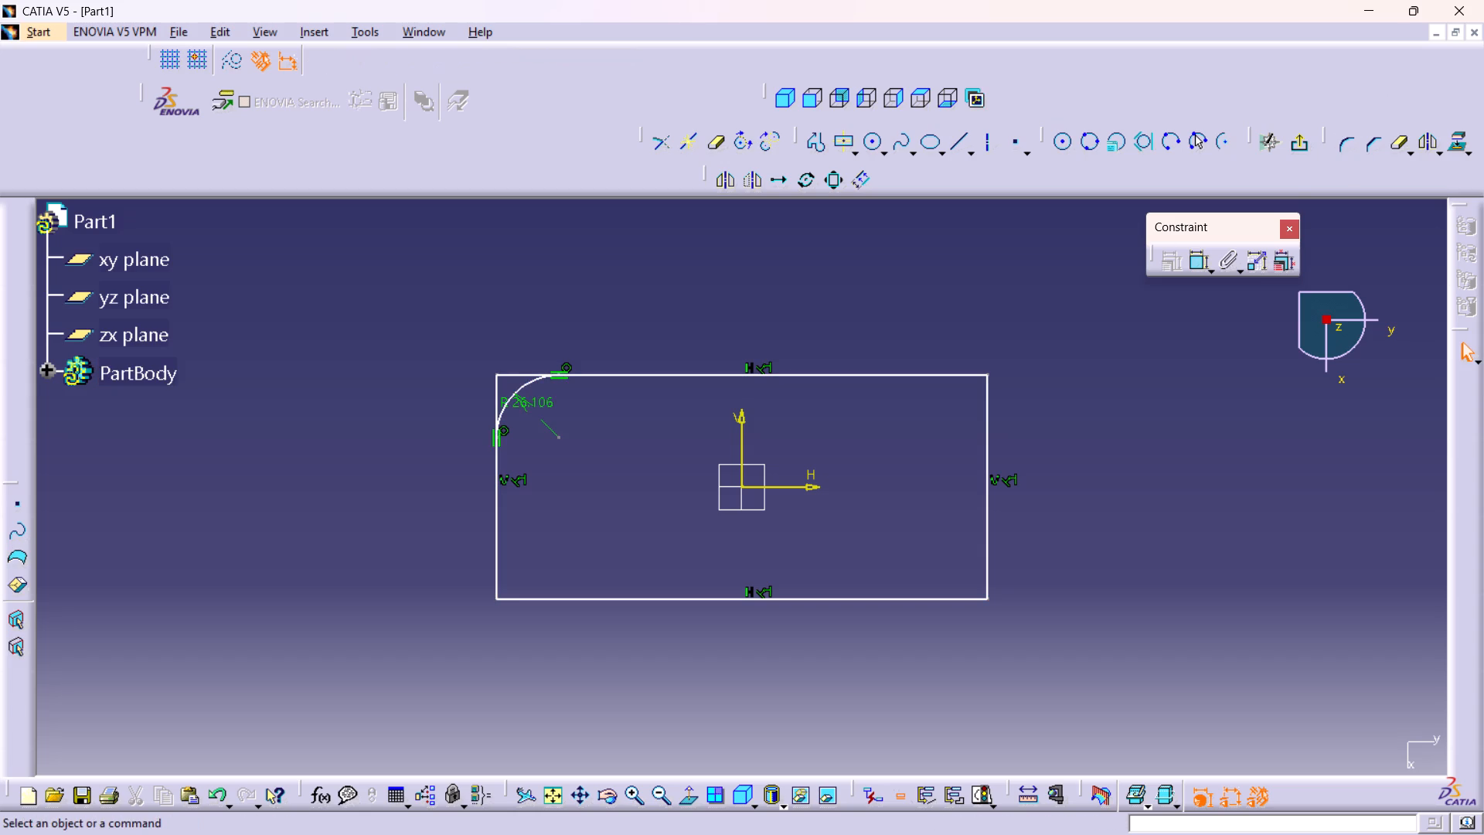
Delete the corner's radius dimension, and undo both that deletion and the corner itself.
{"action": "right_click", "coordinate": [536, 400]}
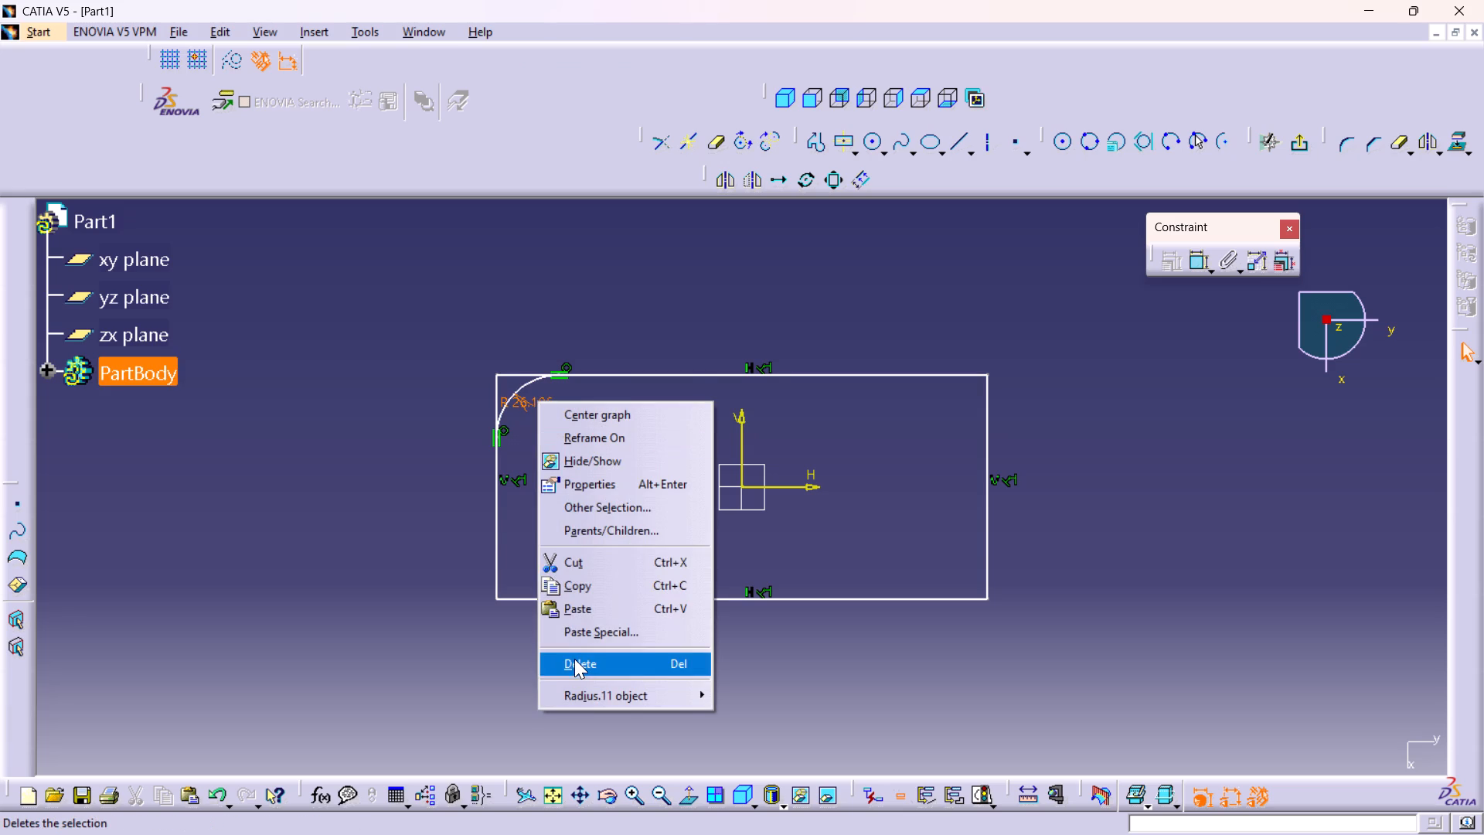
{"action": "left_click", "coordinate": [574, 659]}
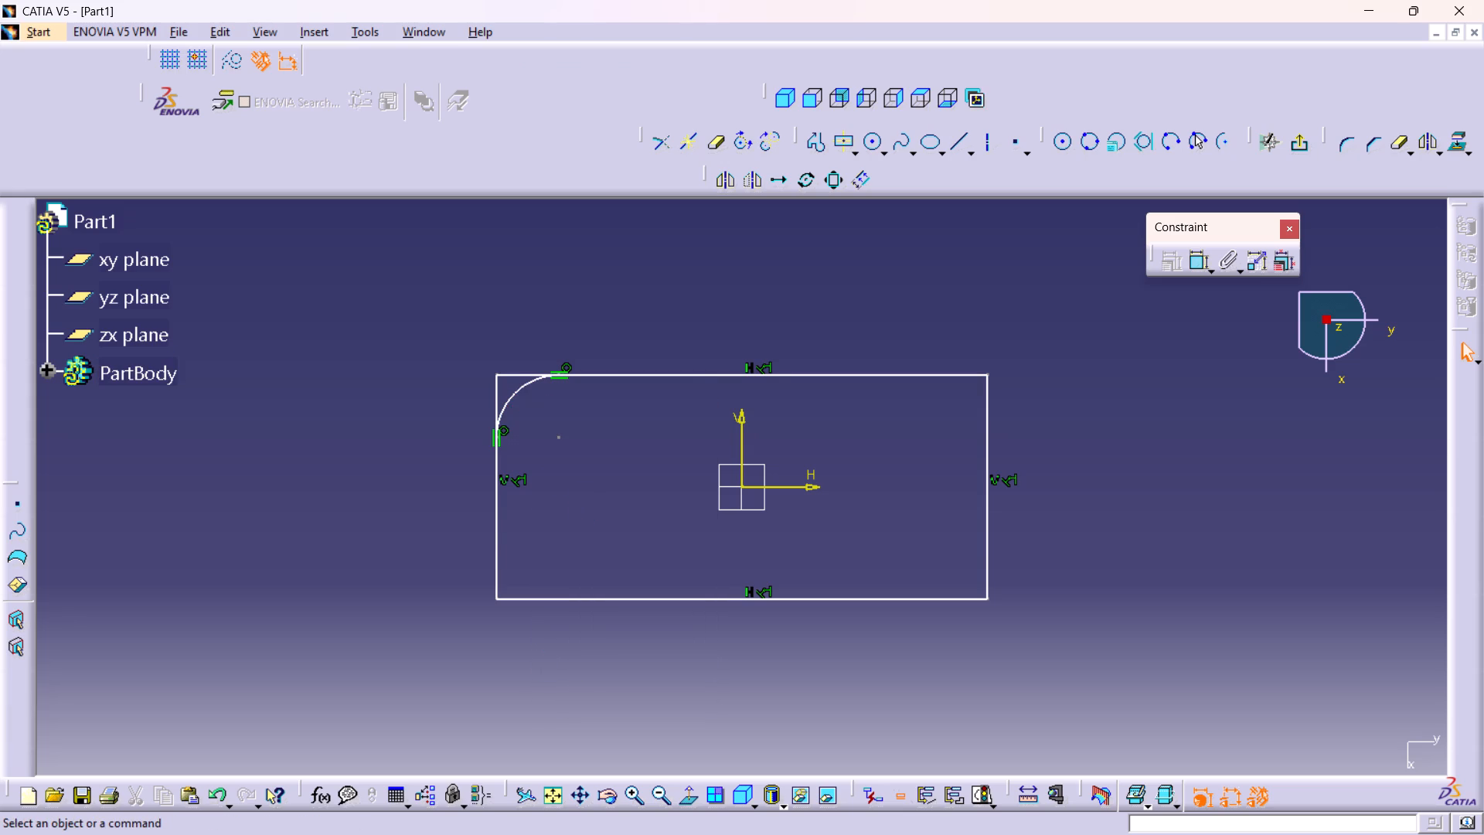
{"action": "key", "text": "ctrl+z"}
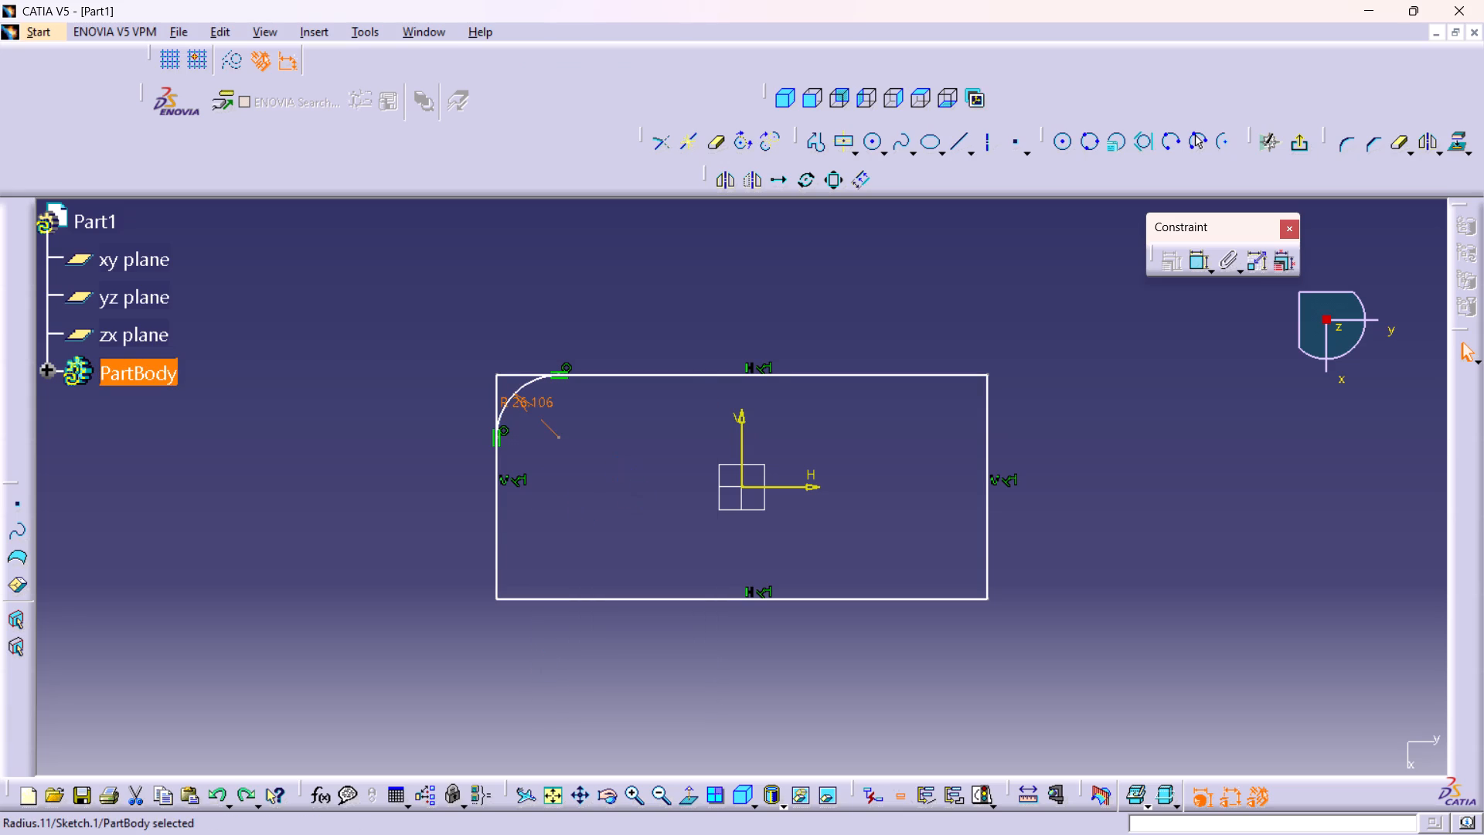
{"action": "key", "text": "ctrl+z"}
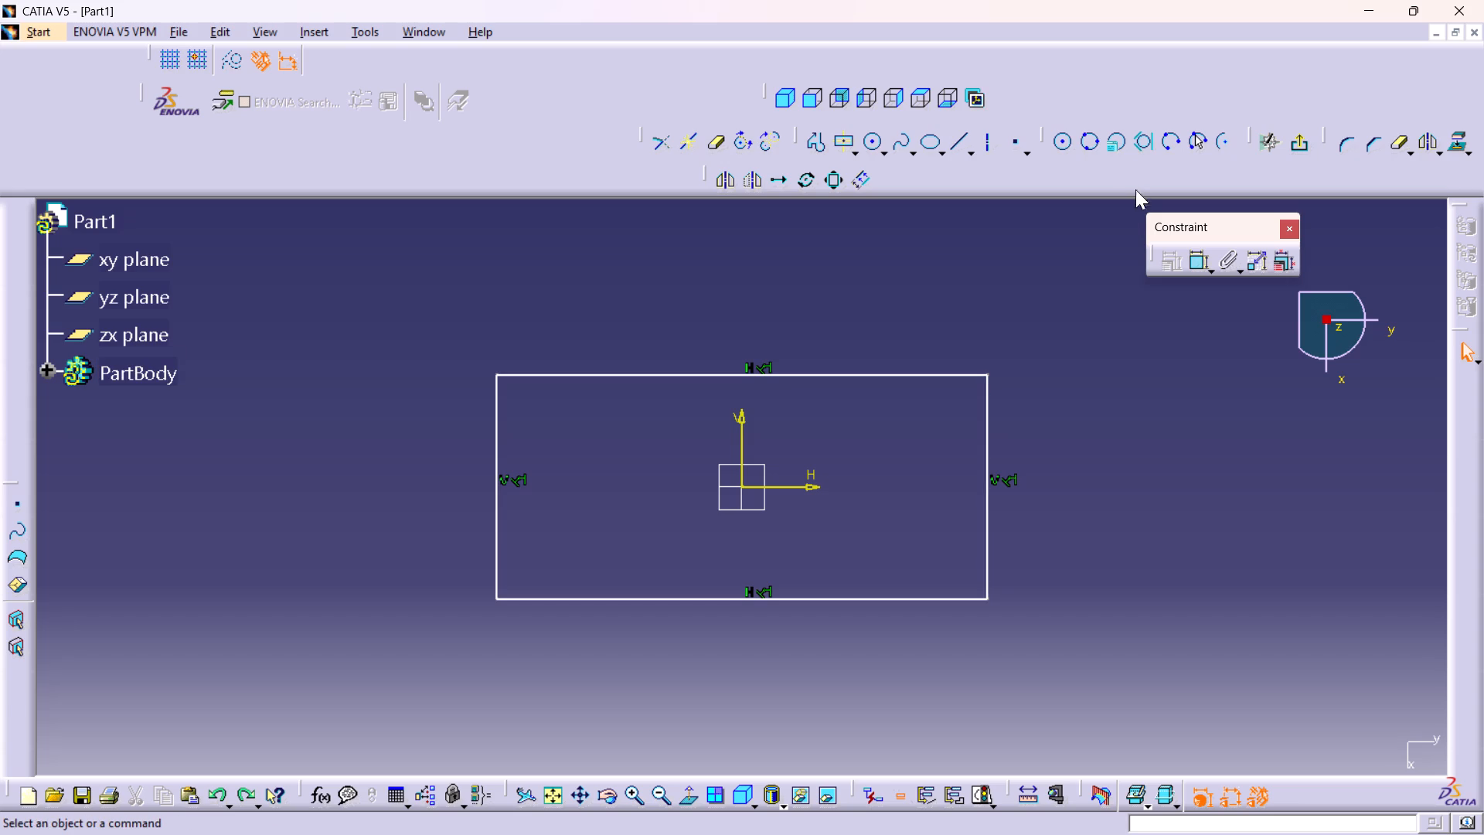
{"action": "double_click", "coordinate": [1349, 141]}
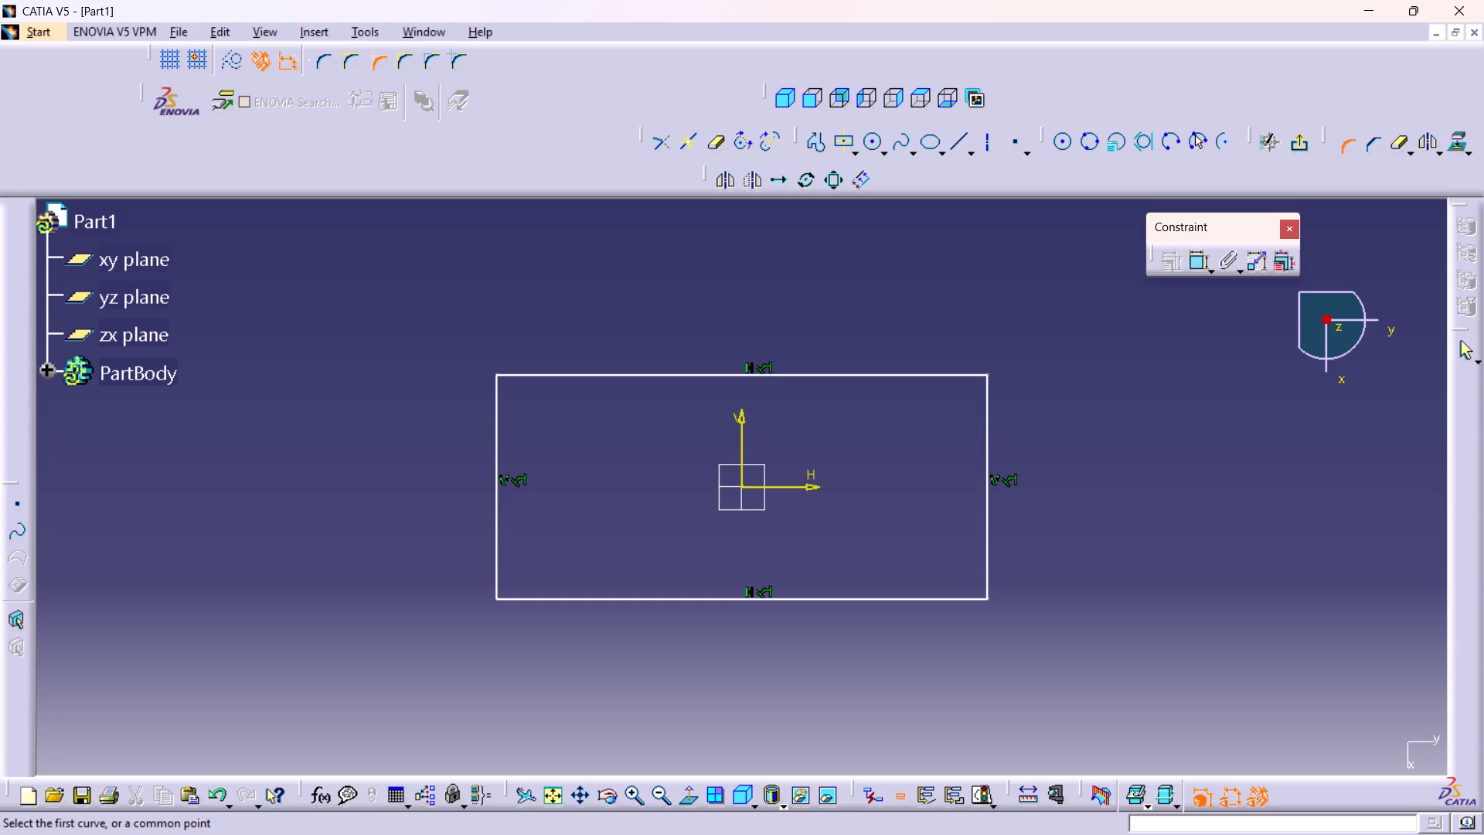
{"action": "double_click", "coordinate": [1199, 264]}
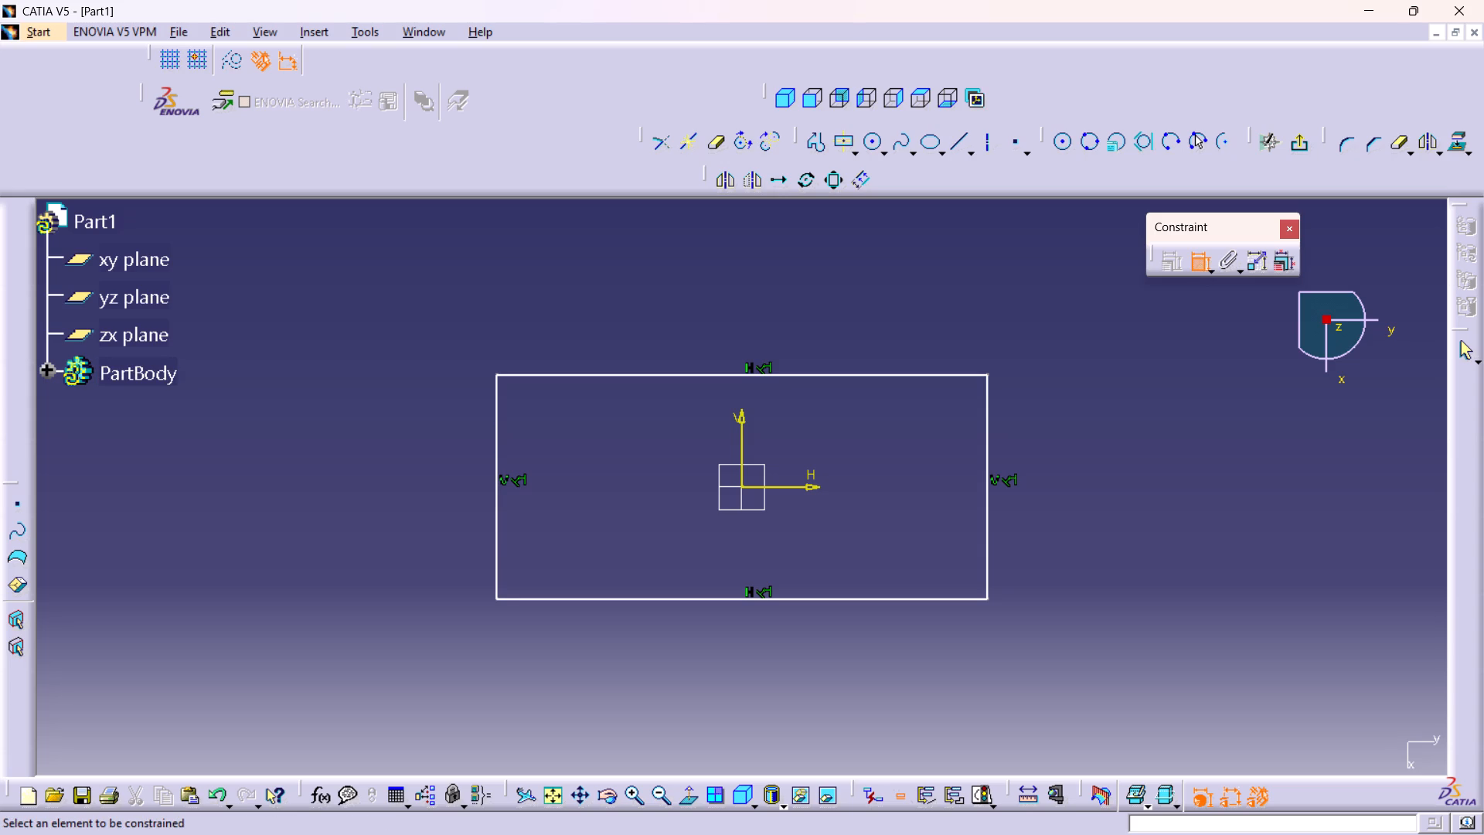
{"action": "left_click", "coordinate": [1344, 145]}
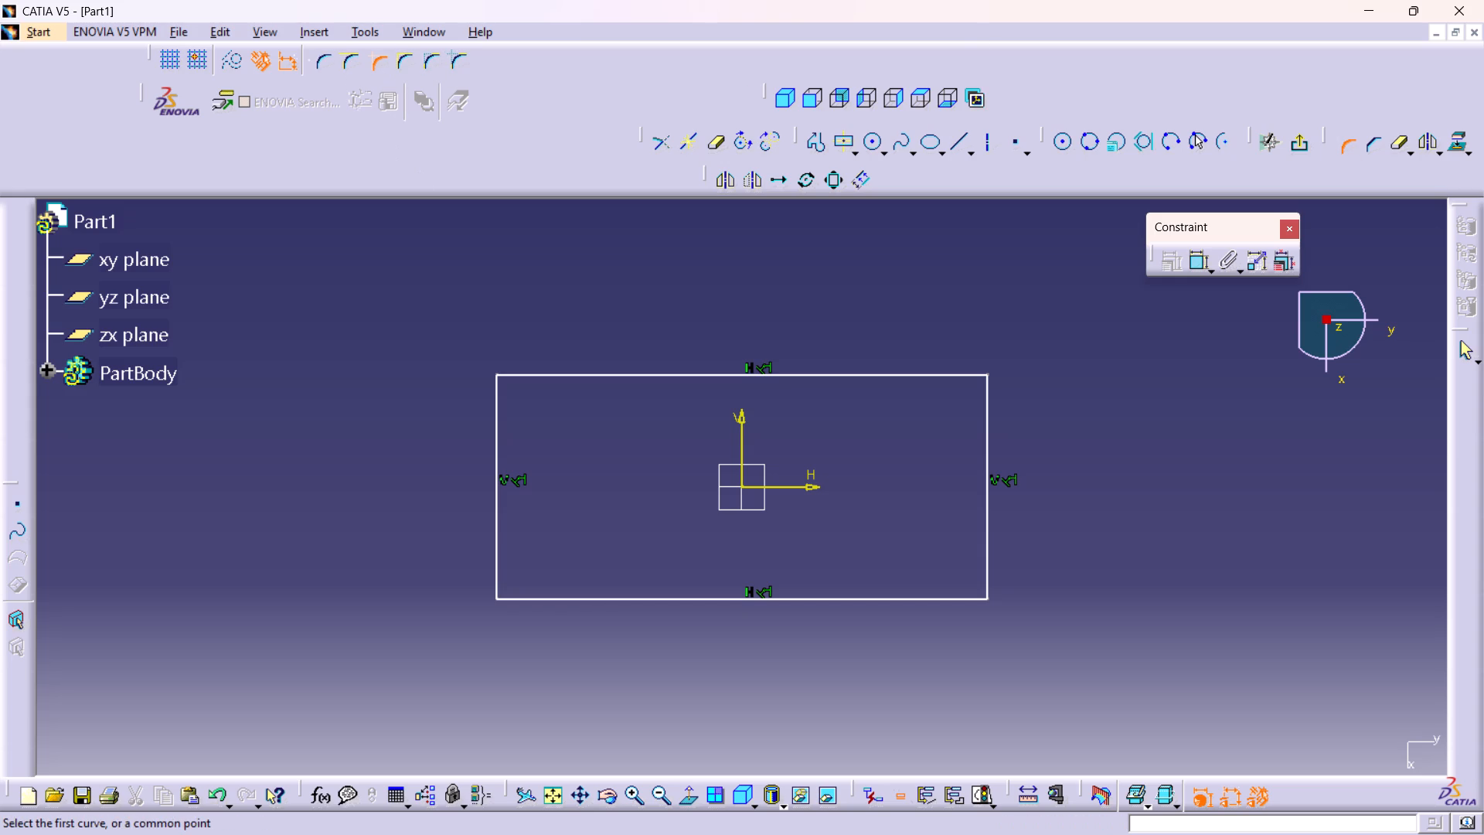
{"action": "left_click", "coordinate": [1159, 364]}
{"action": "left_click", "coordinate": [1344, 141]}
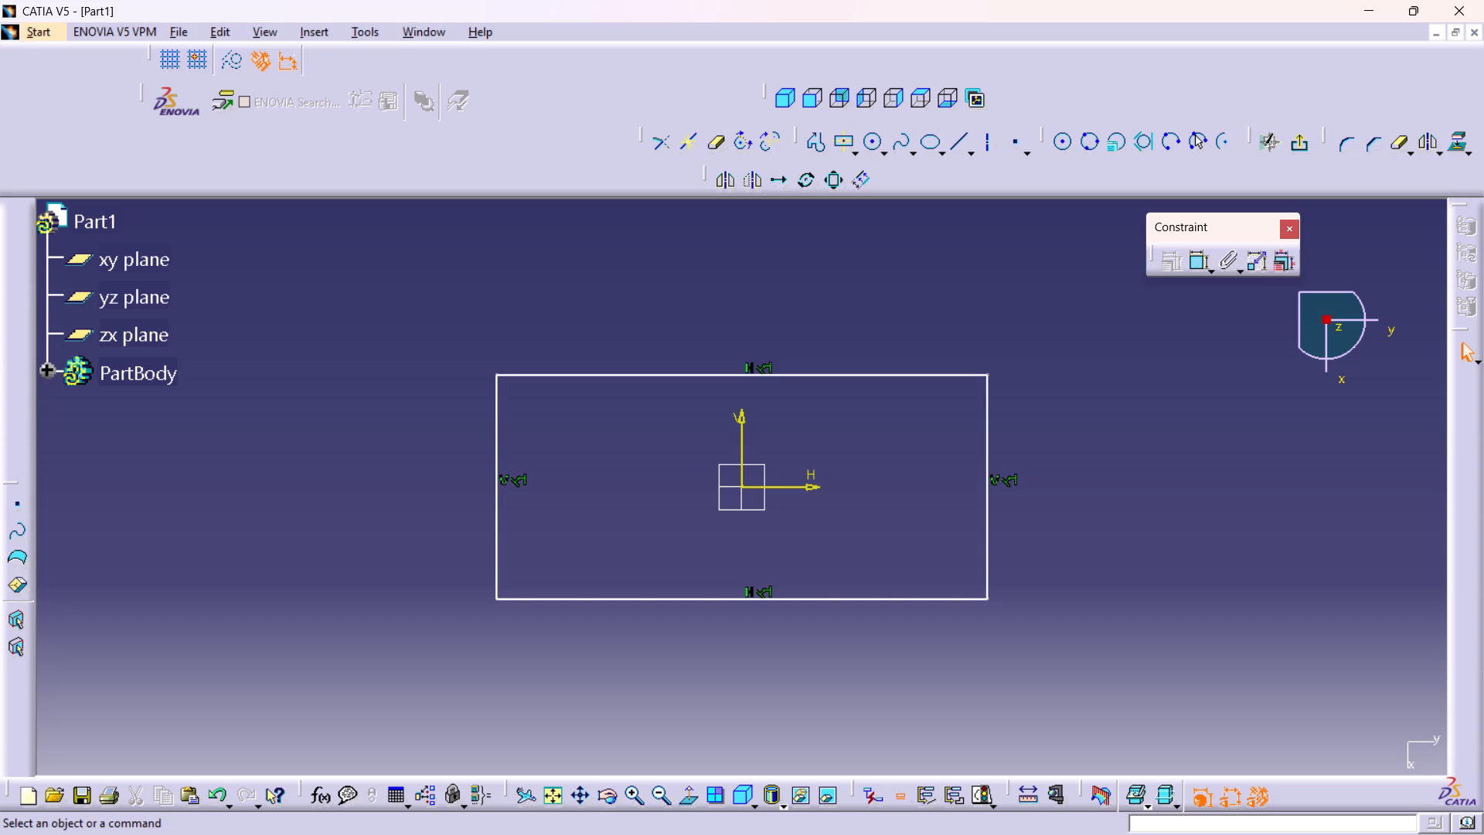
Dimension the length of the rectangle's bottom edge below the profile and set it to 150 mm.
{"action": "double_click", "coordinate": [1193, 258]}
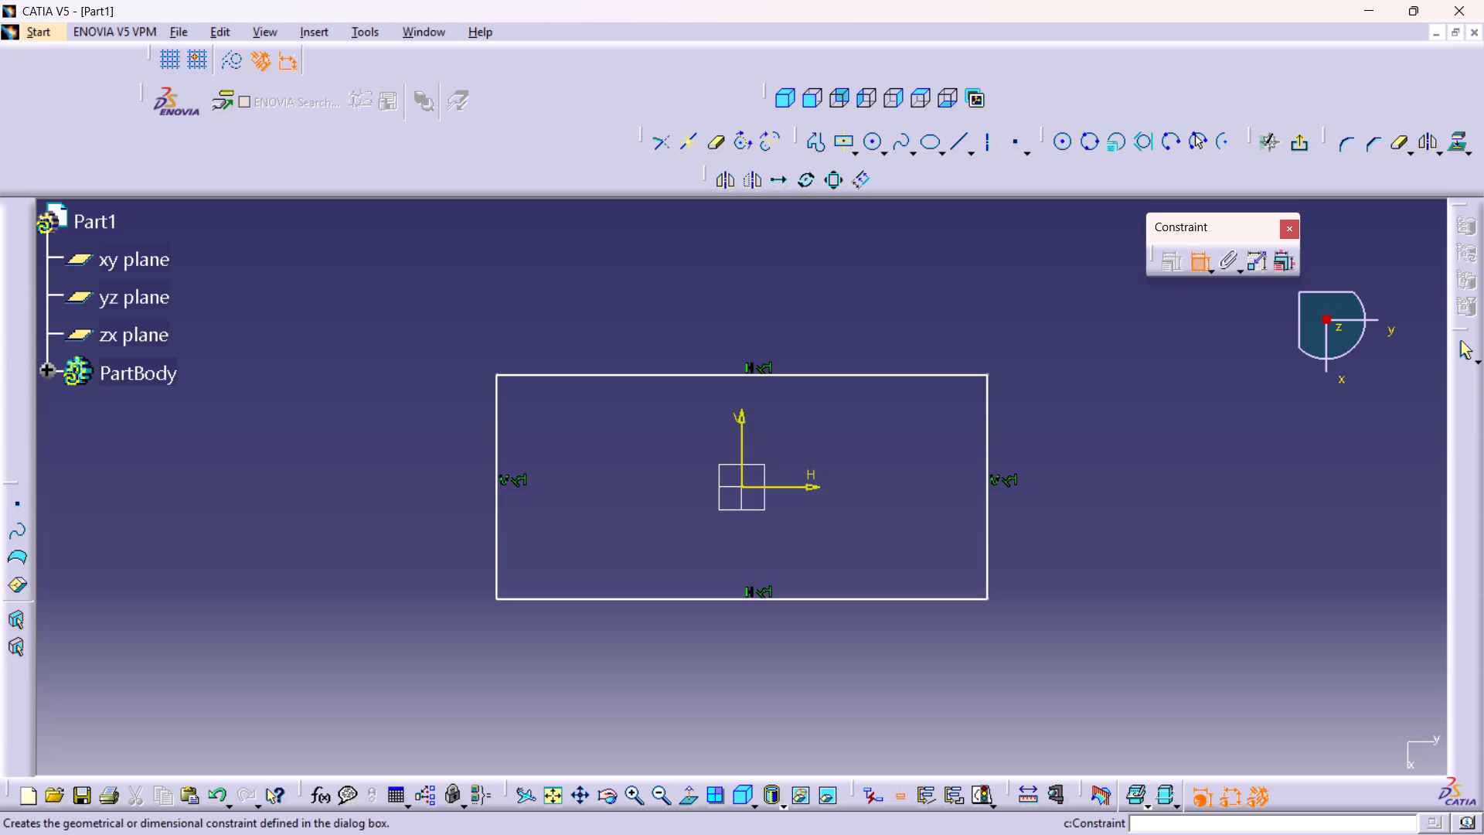
{"action": "left_click", "coordinate": [809, 602]}
{"action": "left_click", "coordinate": [748, 672]}
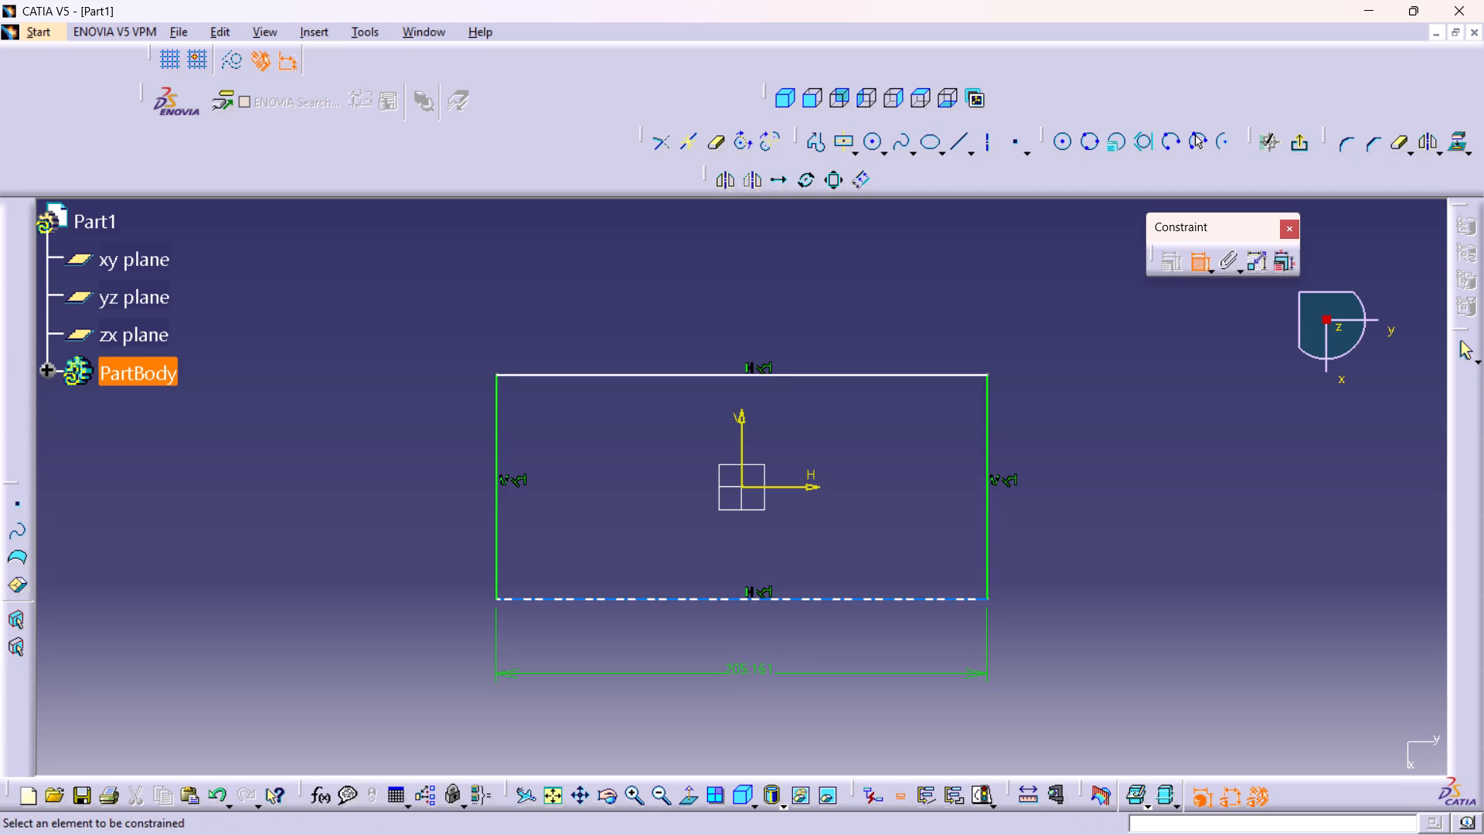
{"action": "double_click", "coordinate": [744, 667]}
{"action": "type", "text": "150"}
{"action": "key", "text": "Return"}
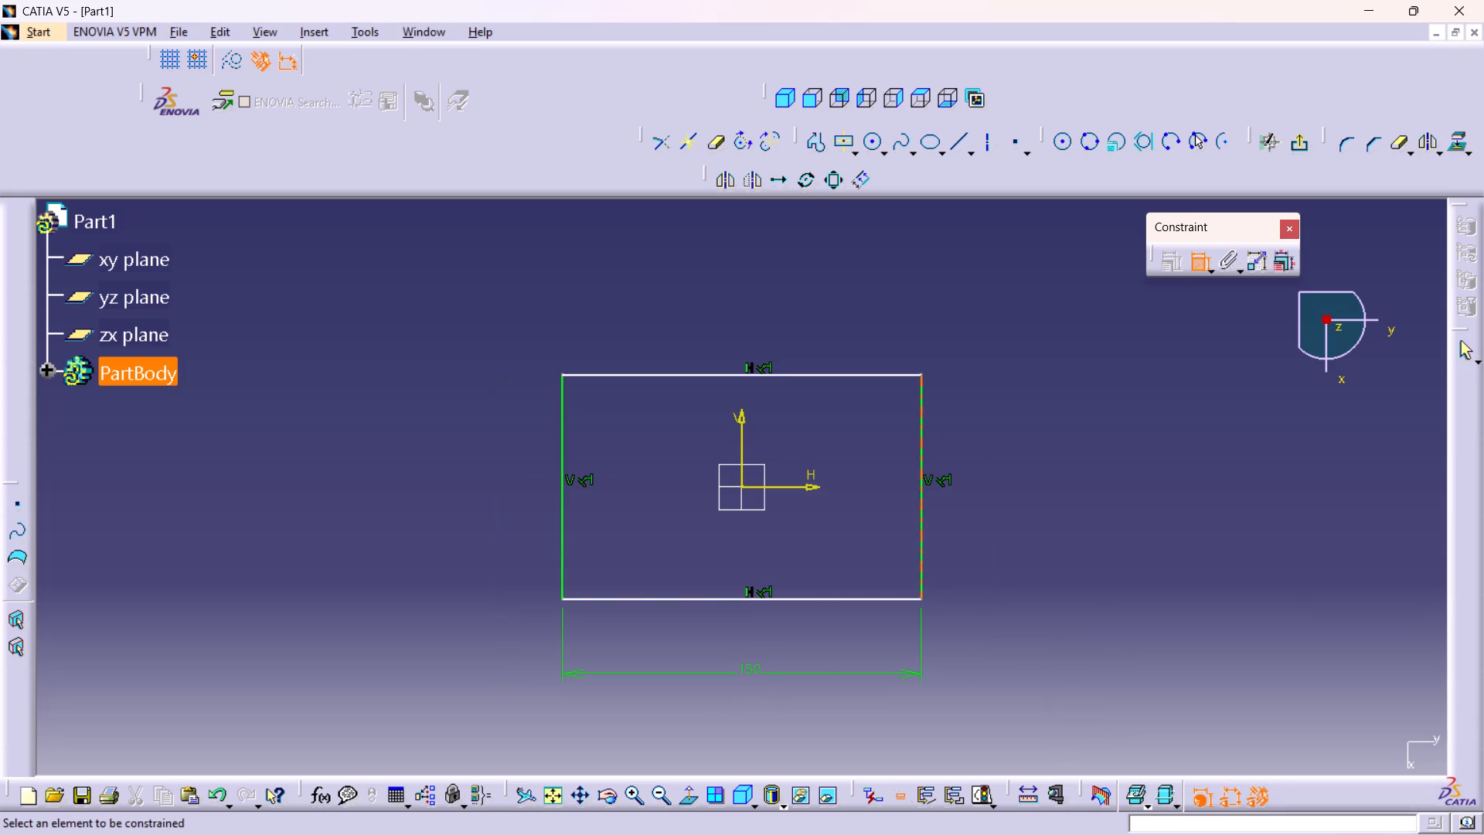
Dimension the length of the rectangle's right vertical edge beside the profile and set it to 75 mm.
{"action": "left_click_drag", "start_coordinate": [921, 533], "coordinate": [963, 525]}
{"action": "left_click", "coordinate": [1056, 512]}
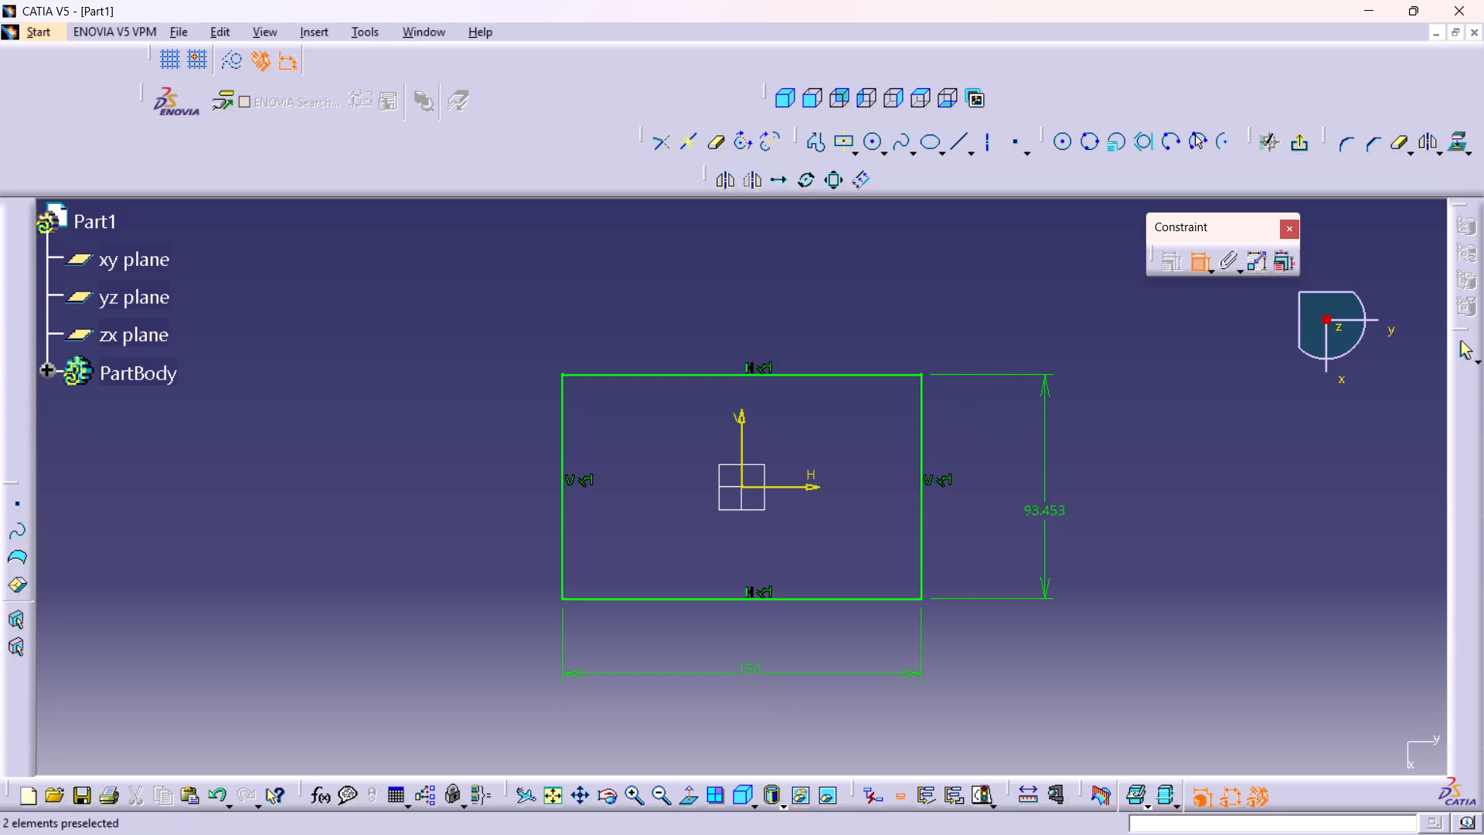
{"action": "double_click", "coordinate": [1040, 499]}
{"action": "type", "text": "75"}
{"action": "key", "text": "Return"}
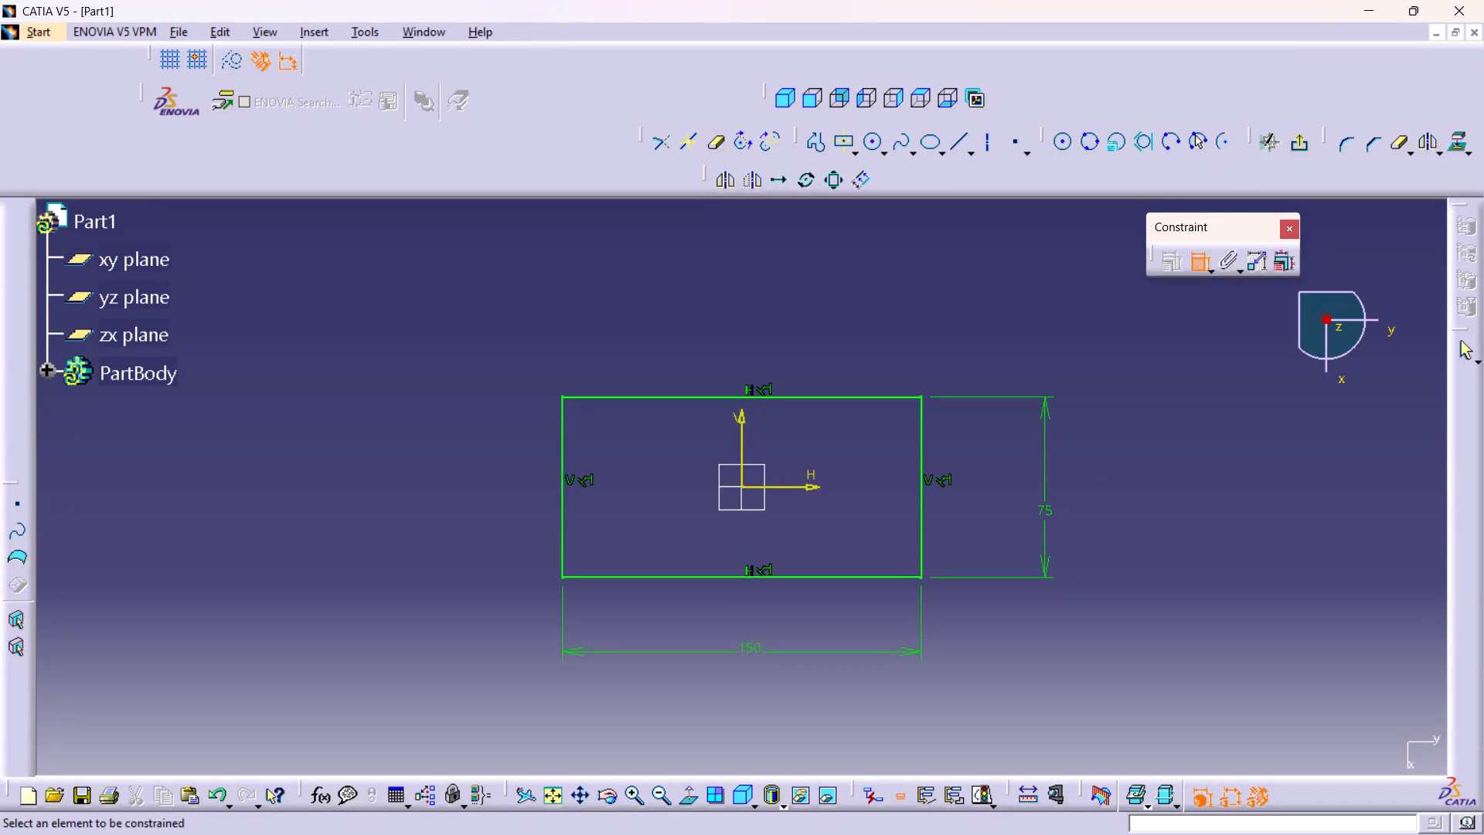
{"action": "left_click", "coordinate": [1200, 258]}
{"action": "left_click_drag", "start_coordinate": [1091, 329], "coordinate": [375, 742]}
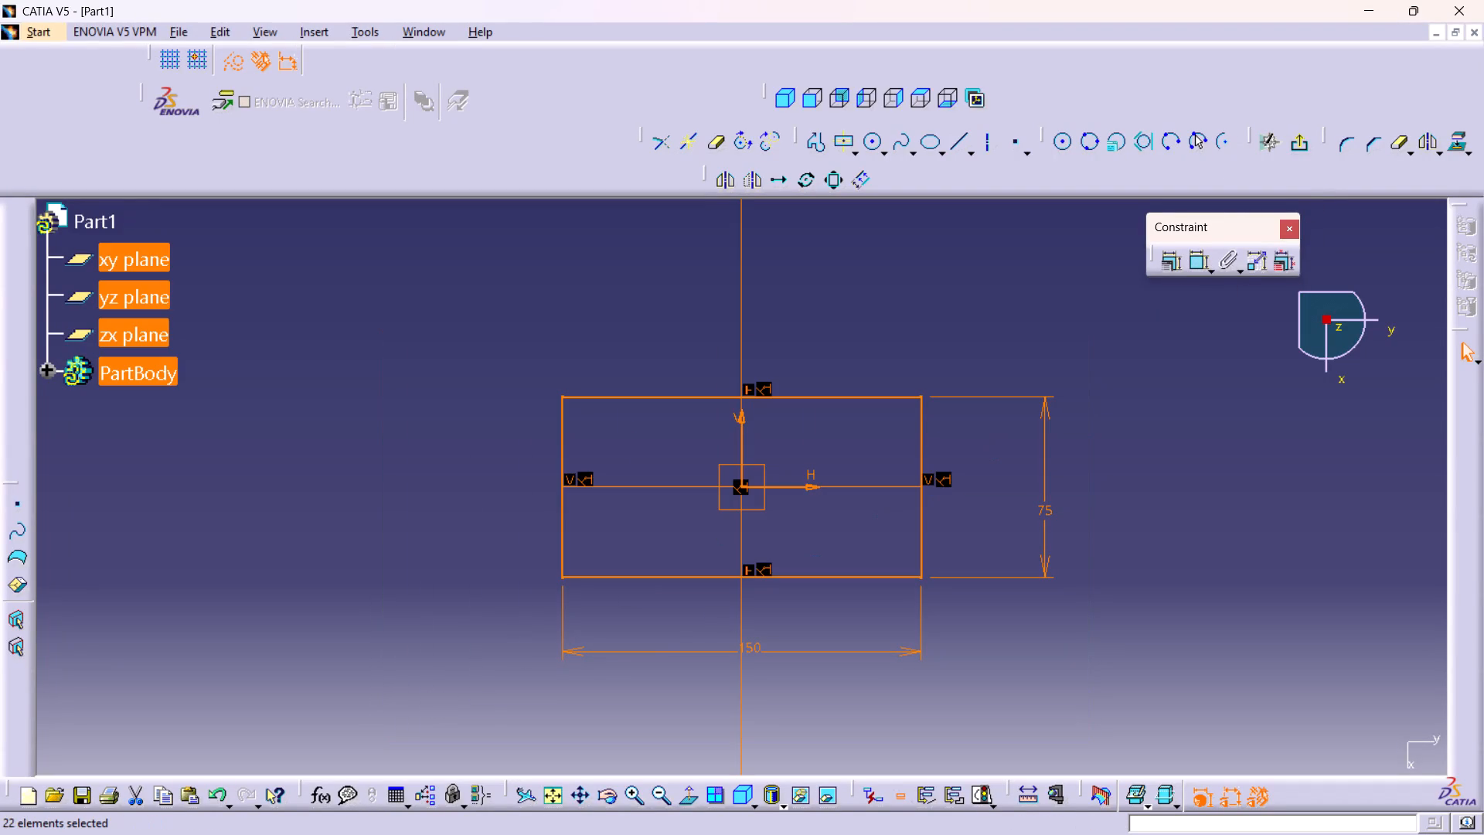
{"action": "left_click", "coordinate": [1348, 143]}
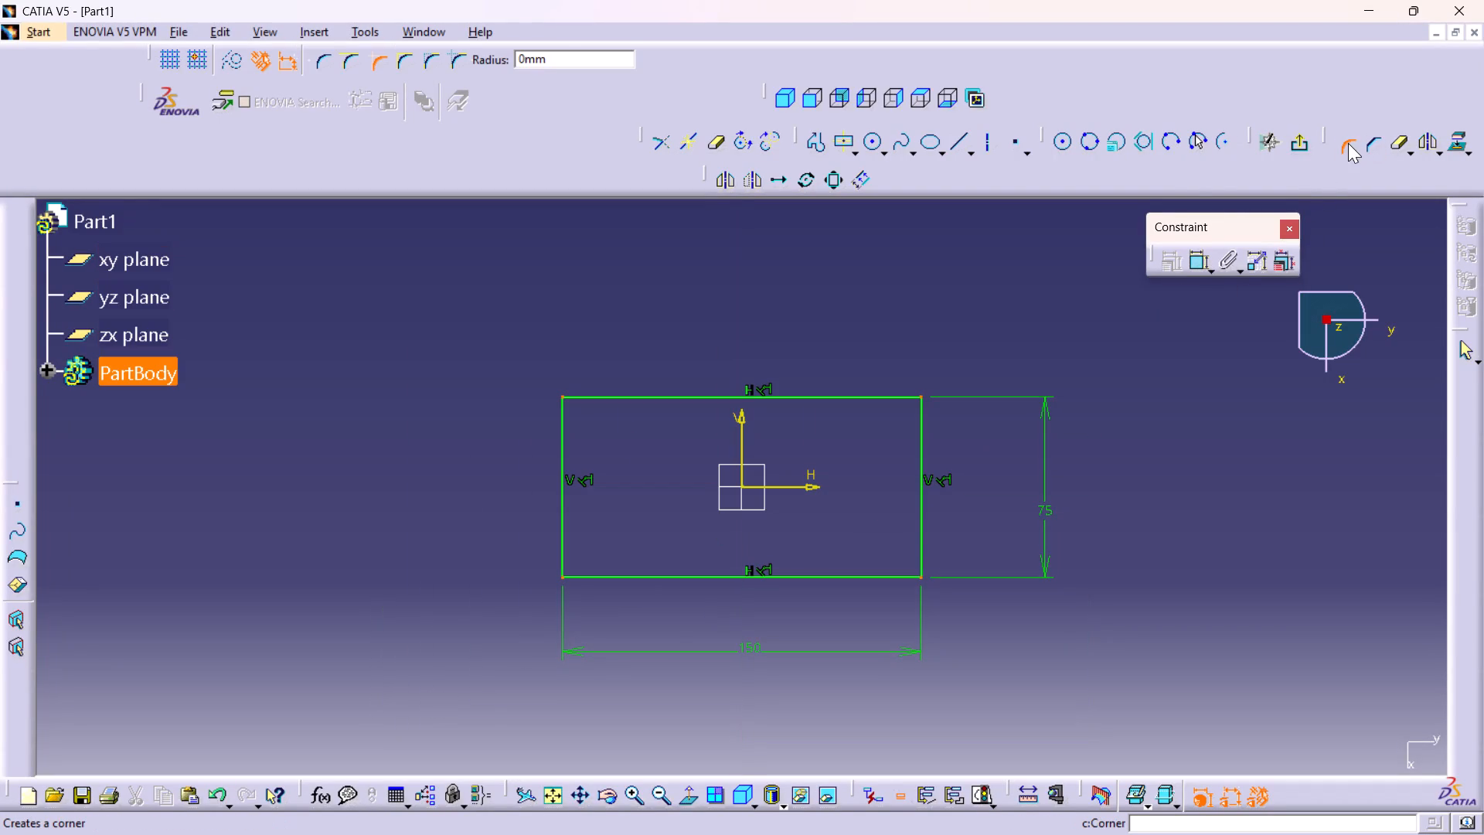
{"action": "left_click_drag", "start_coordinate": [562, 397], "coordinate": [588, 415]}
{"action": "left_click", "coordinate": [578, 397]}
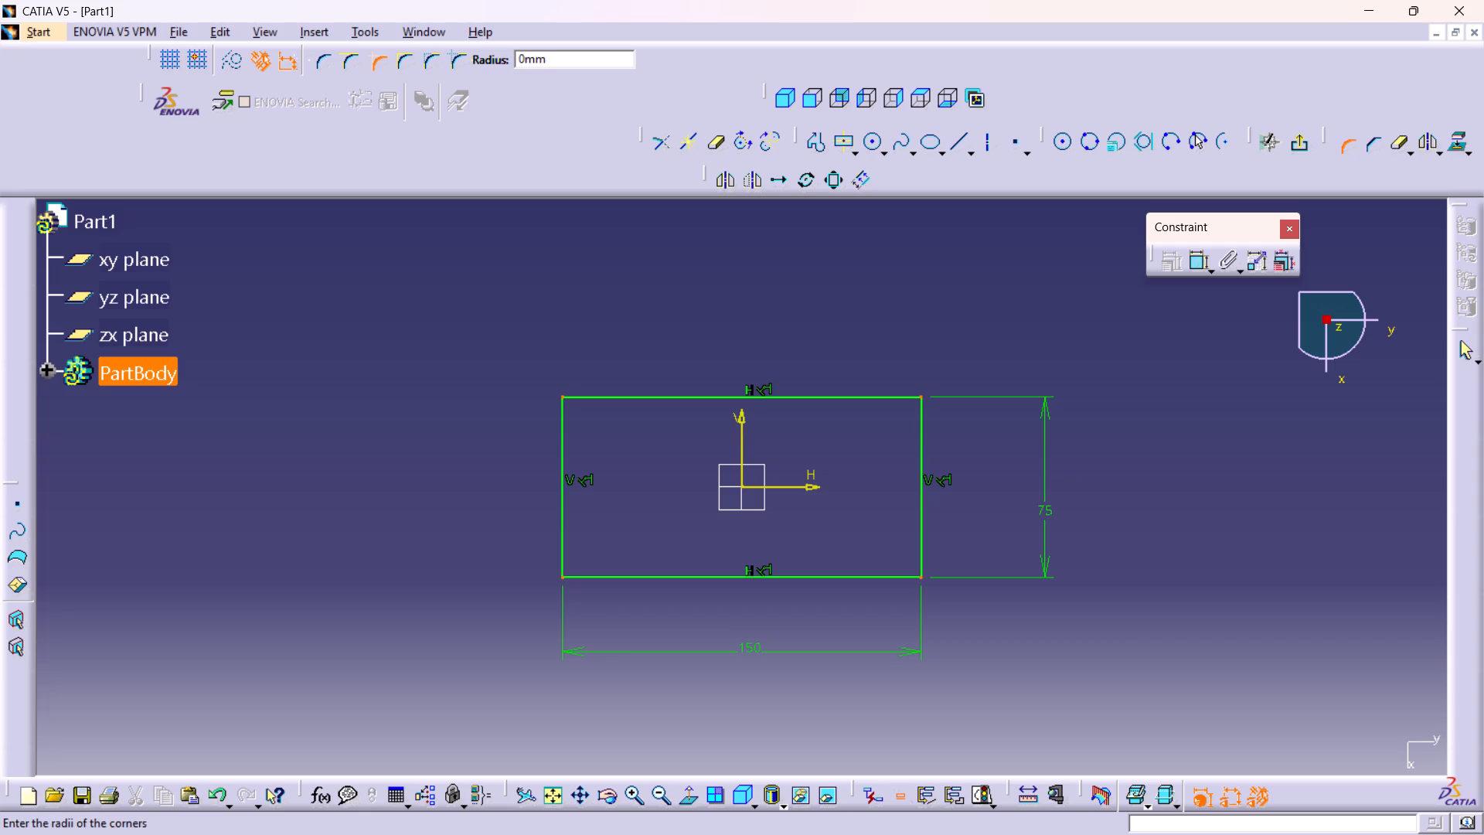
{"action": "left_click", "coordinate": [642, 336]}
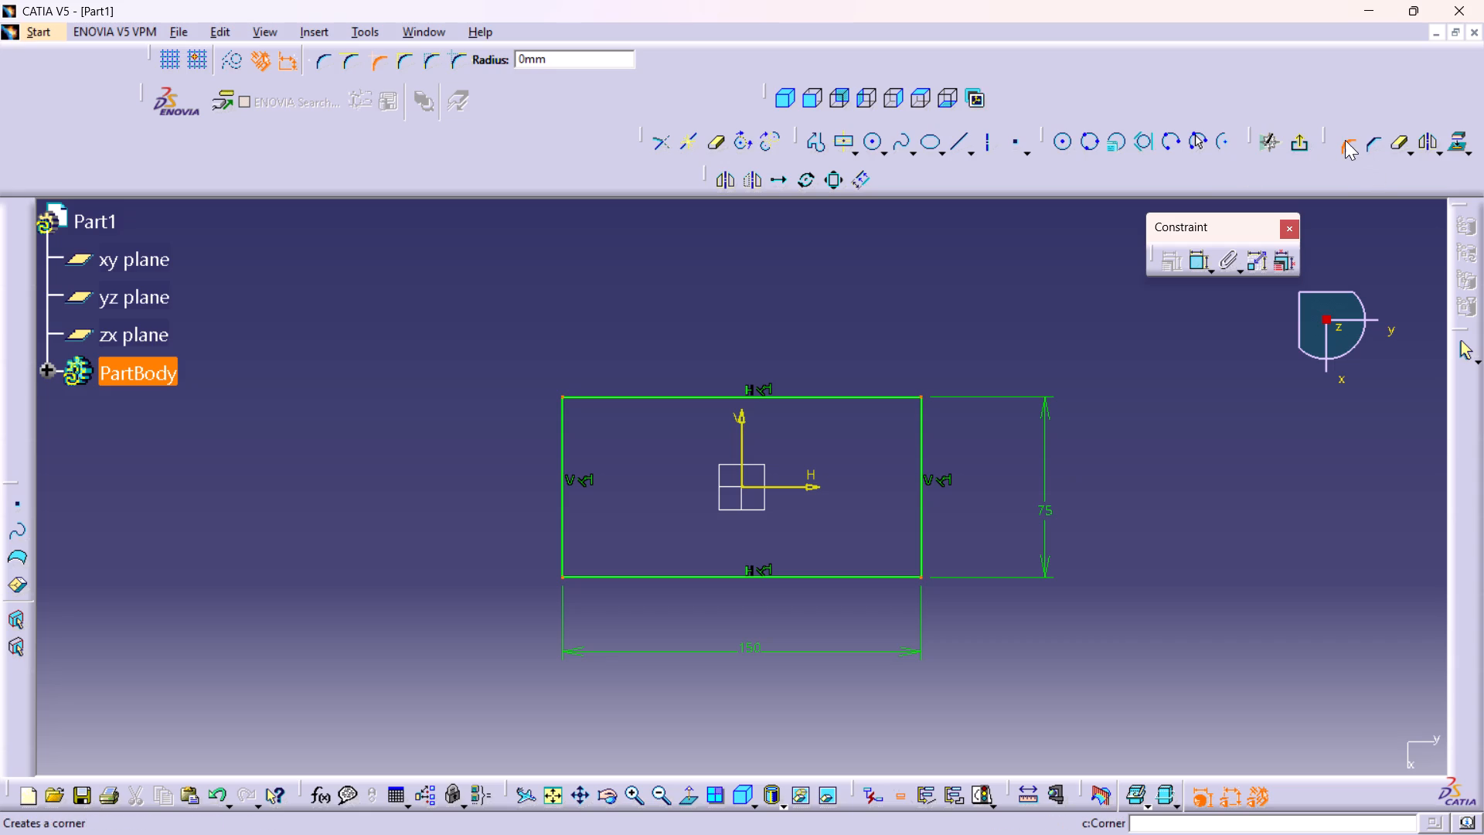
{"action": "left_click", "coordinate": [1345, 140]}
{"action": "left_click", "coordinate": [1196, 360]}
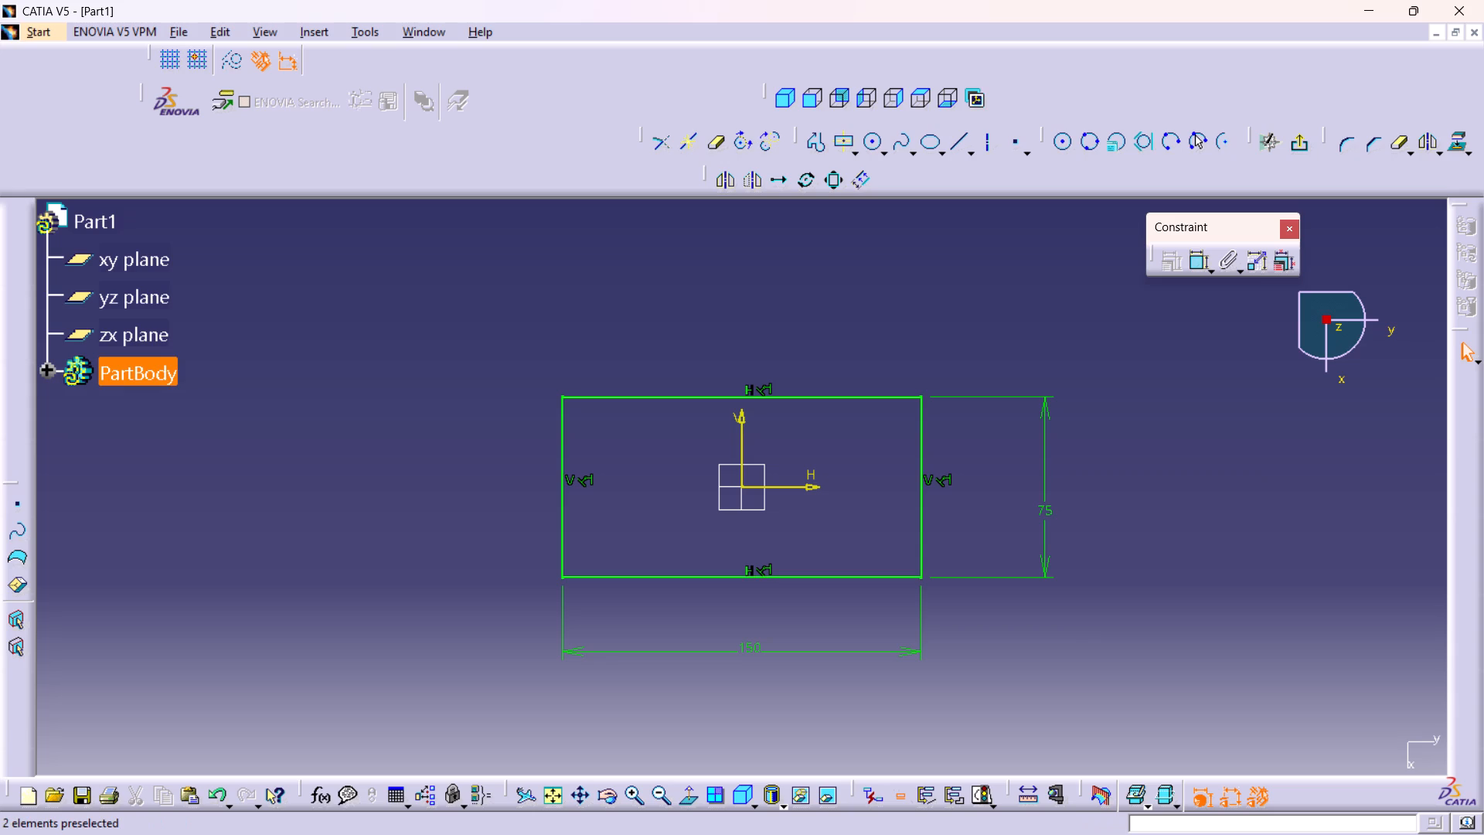
Add untrimmed 25 mm radius corners to all four vertices of the rectangle at once.
{"action": "left_click_drag", "start_coordinate": [1085, 354], "coordinate": [405, 684]}
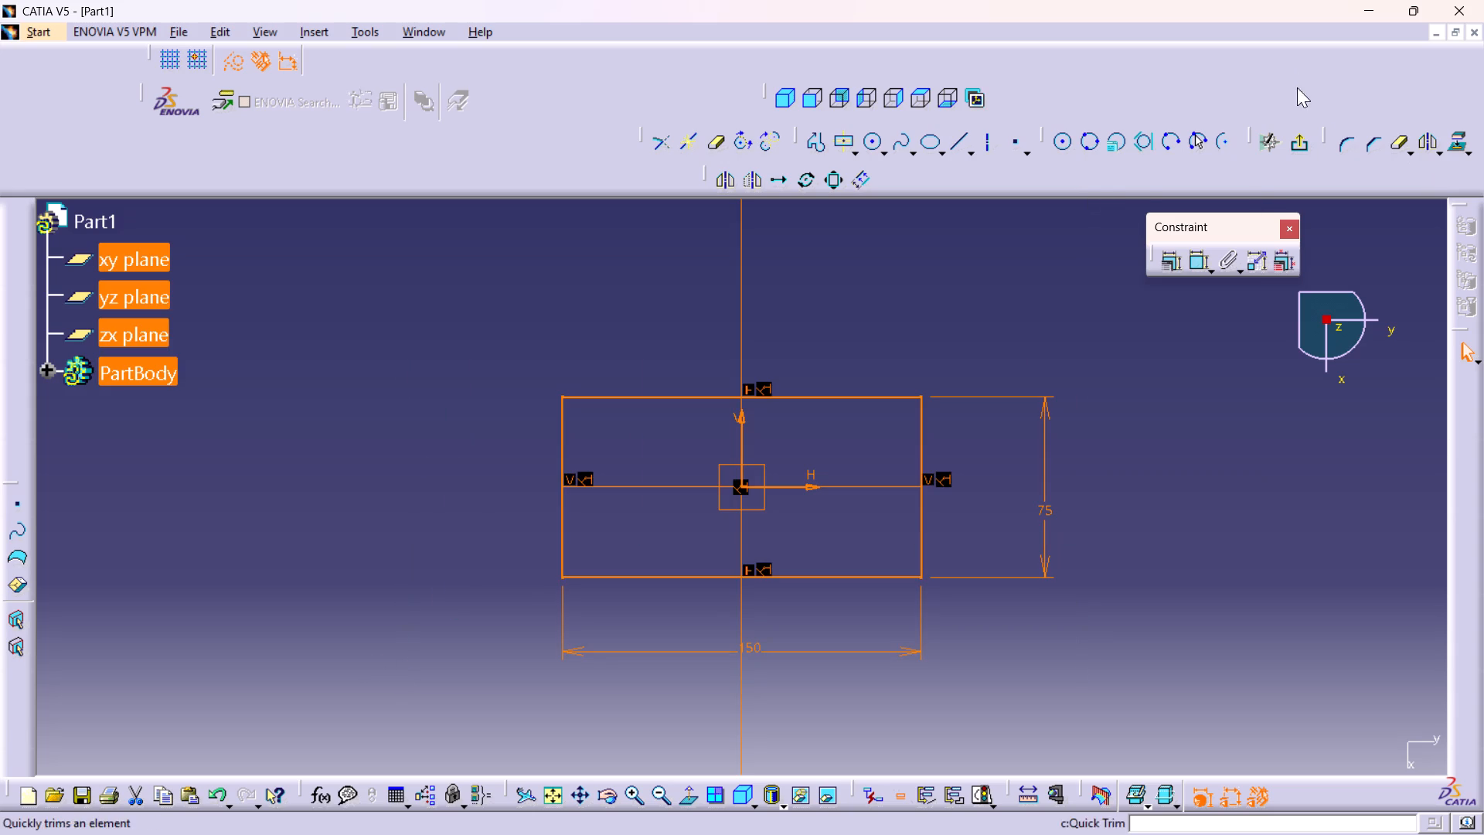
{"action": "left_click", "coordinate": [1347, 139]}
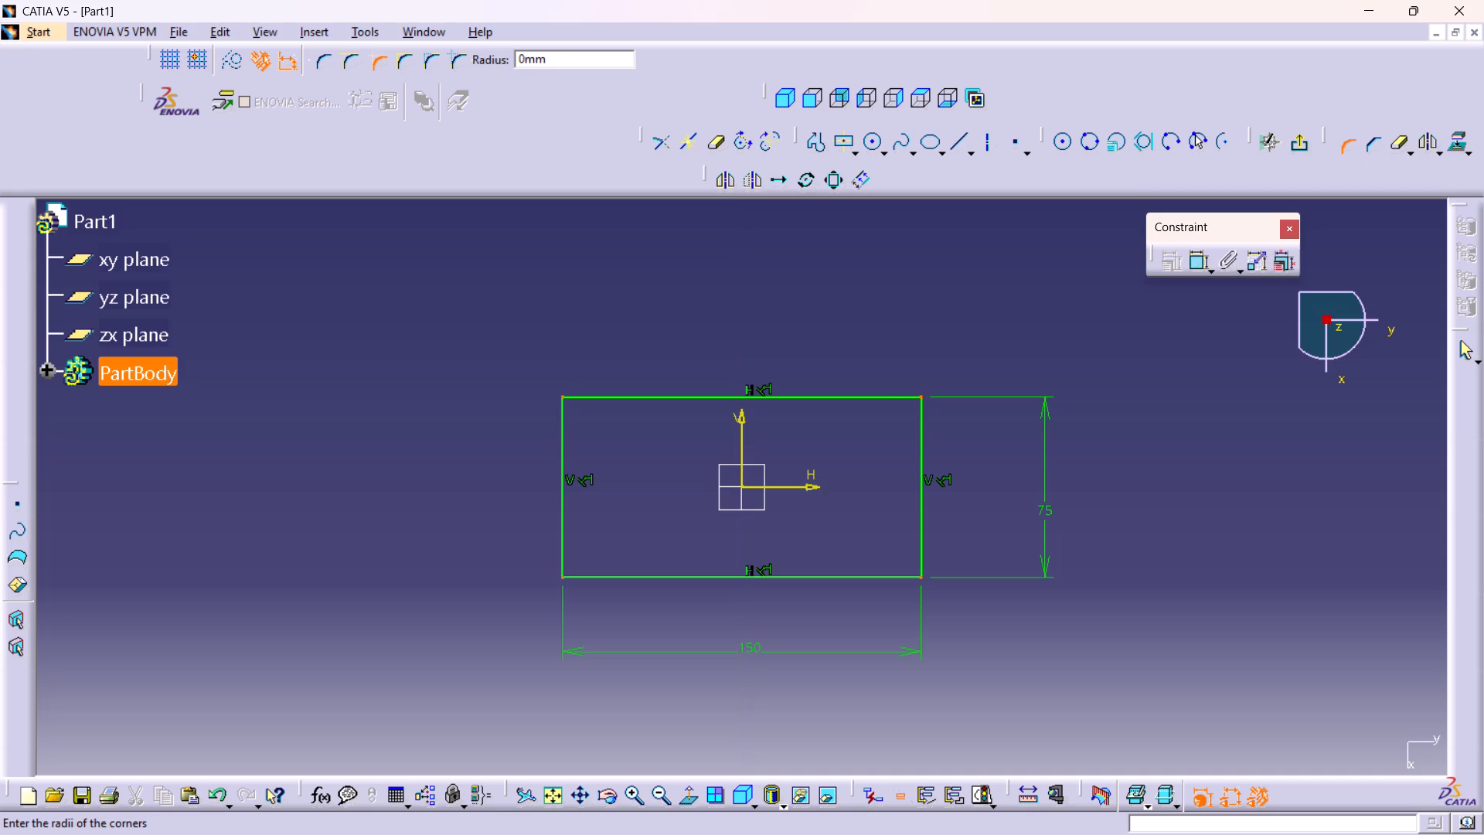
{"action": "type", "text": "25"}
{"action": "key", "text": "Return"}
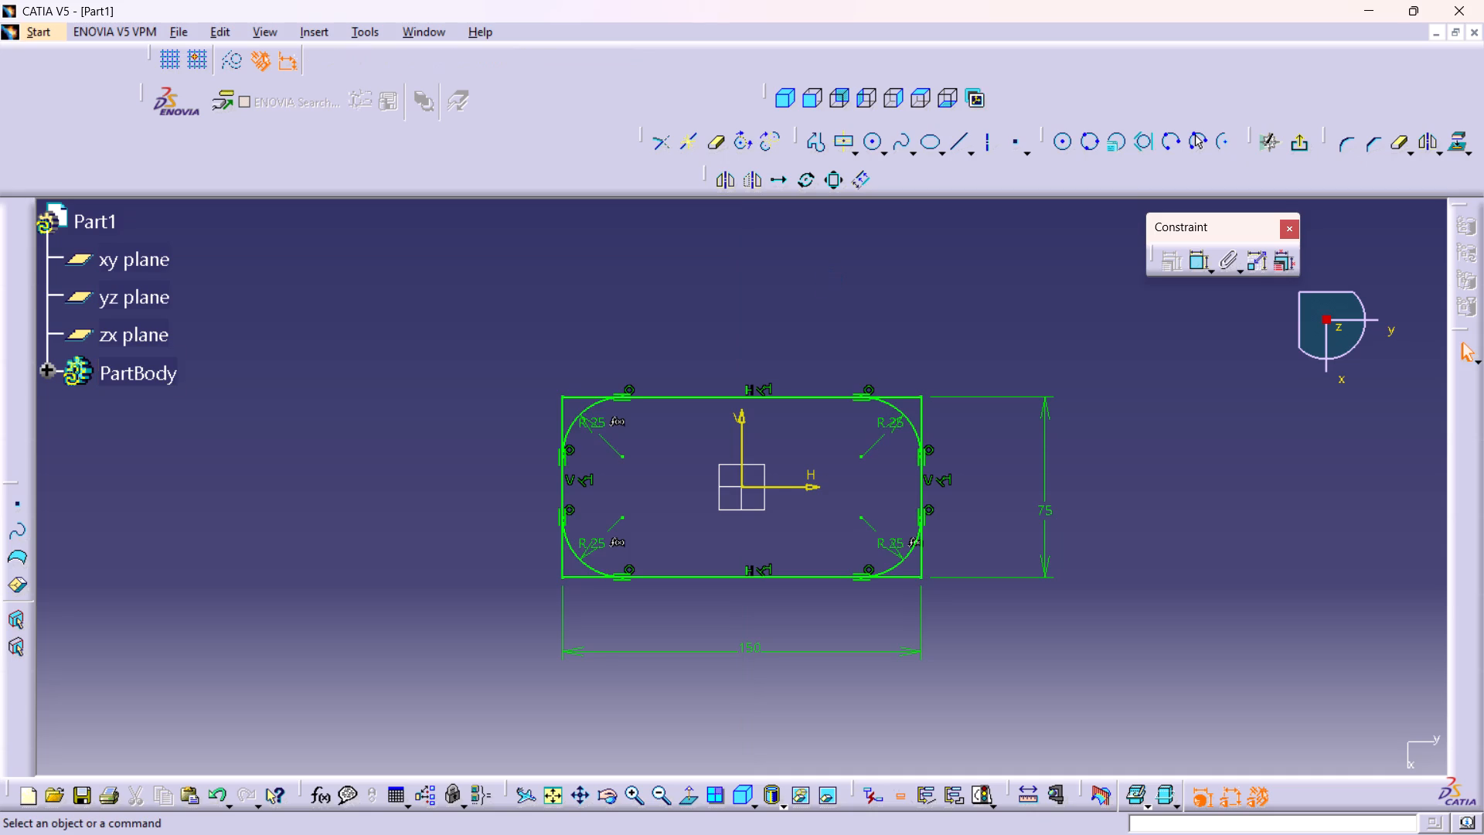
Quick-trim the leftover line ends outside the two upper corners, converting the right edge's length constraint into a distance.
{"action": "middle_click_drag", "start_coordinate": [806, 486], "coordinate": [771, 367]}
{"action": "right_click", "coordinate": [806, 486]}
{"action": "scroll", "coordinate": [790, 355], "scroll_direction": "up", "scroll_amount": 1}
{"action": "middle_click_drag", "start_coordinate": [790, 355], "coordinate": [801, 383]}
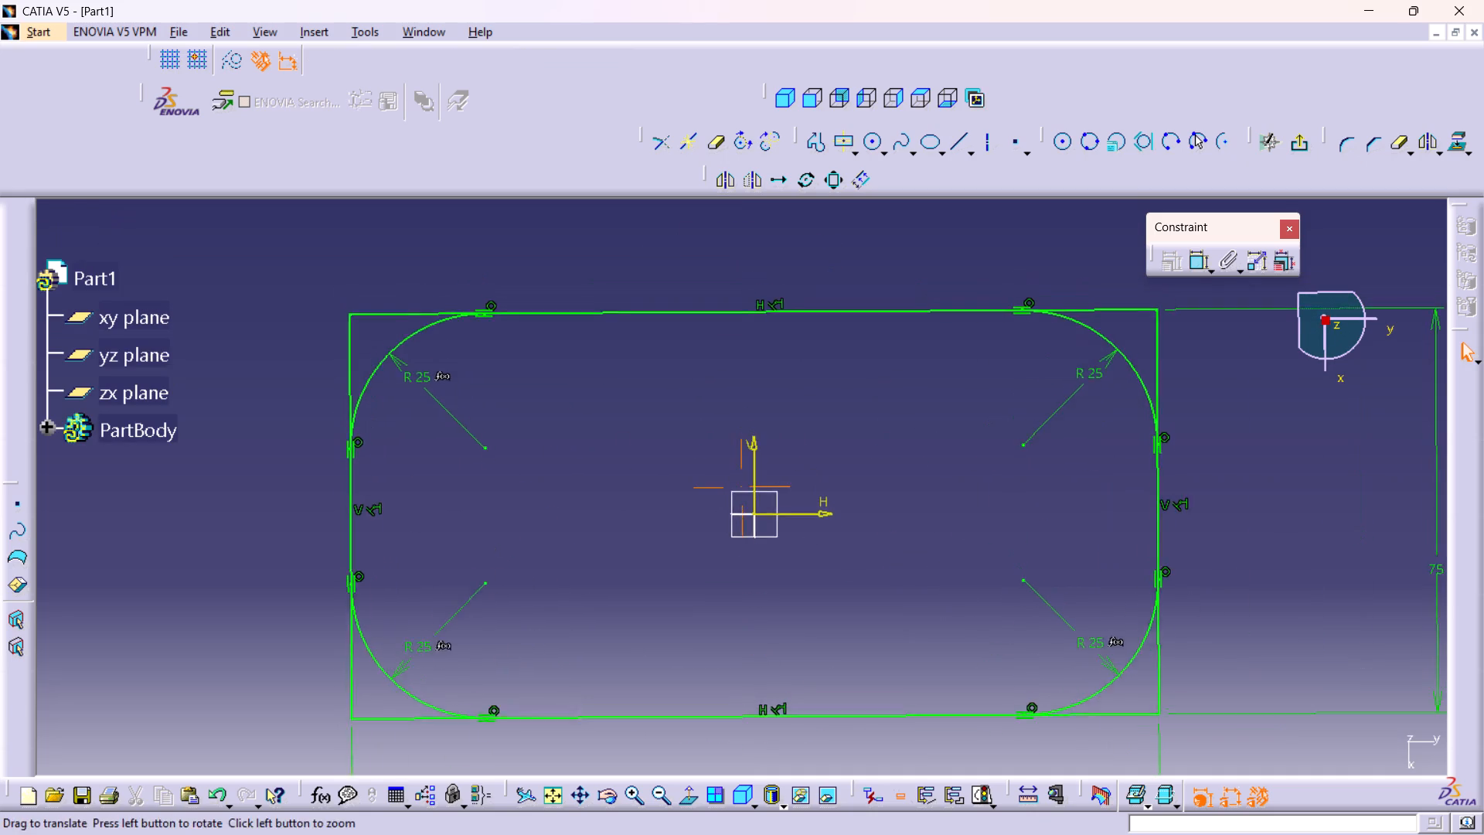
{"action": "middle_click_drag", "start_coordinate": [801, 383], "coordinate": [809, 406]}
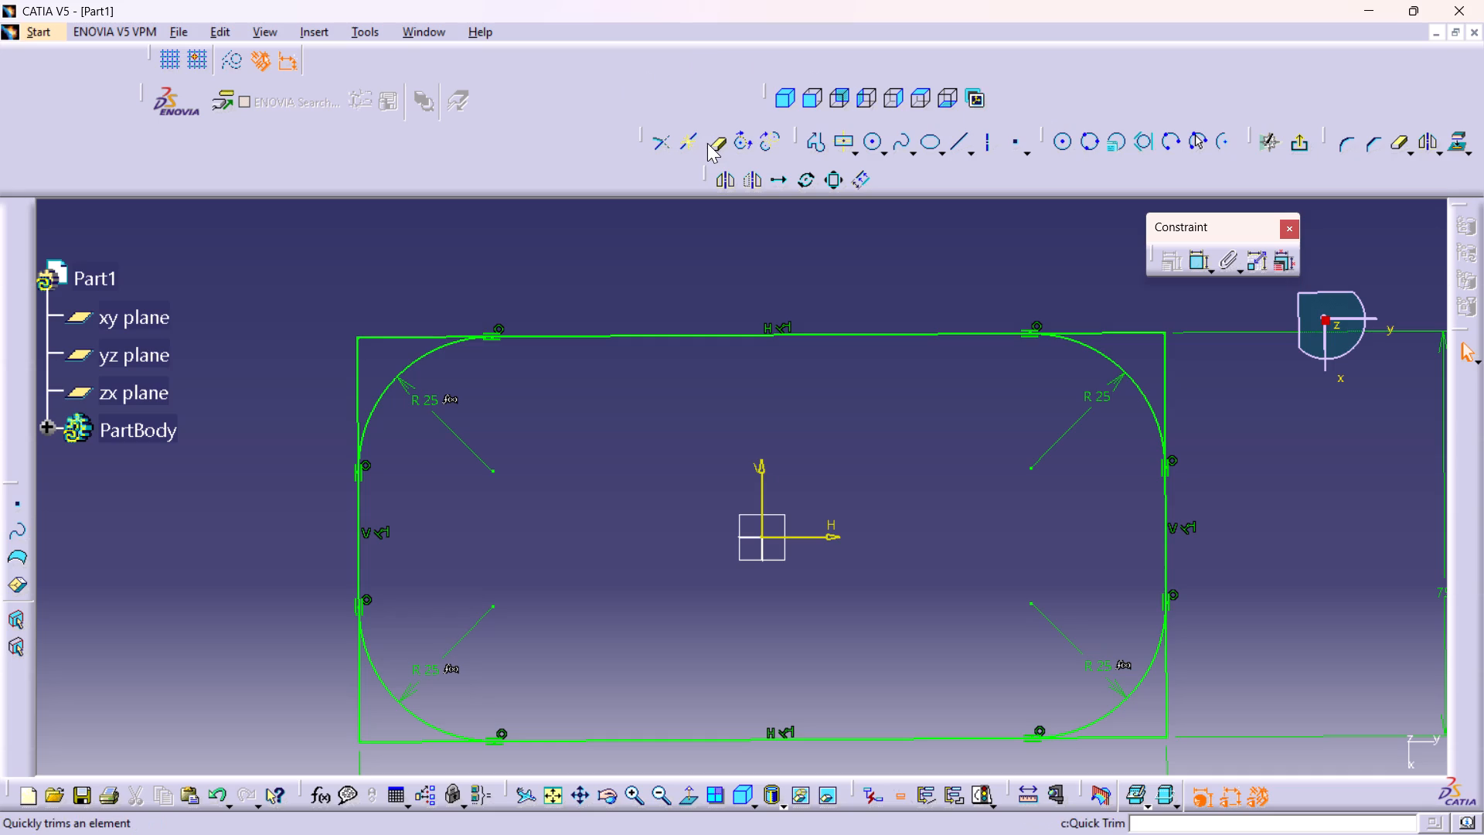
{"action": "double_click", "coordinate": [721, 137]}
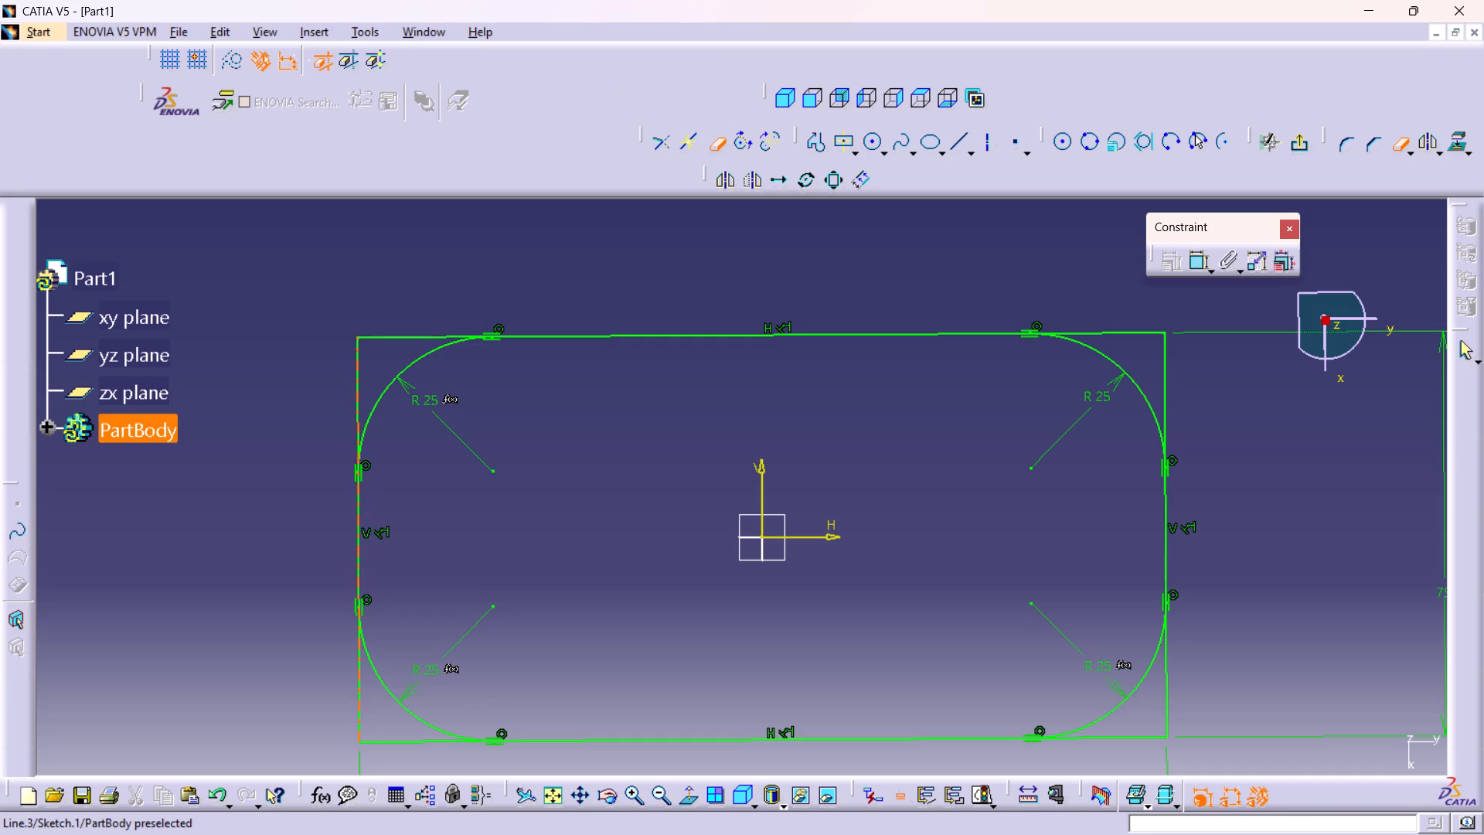
{"action": "left_click", "coordinate": [361, 380]}
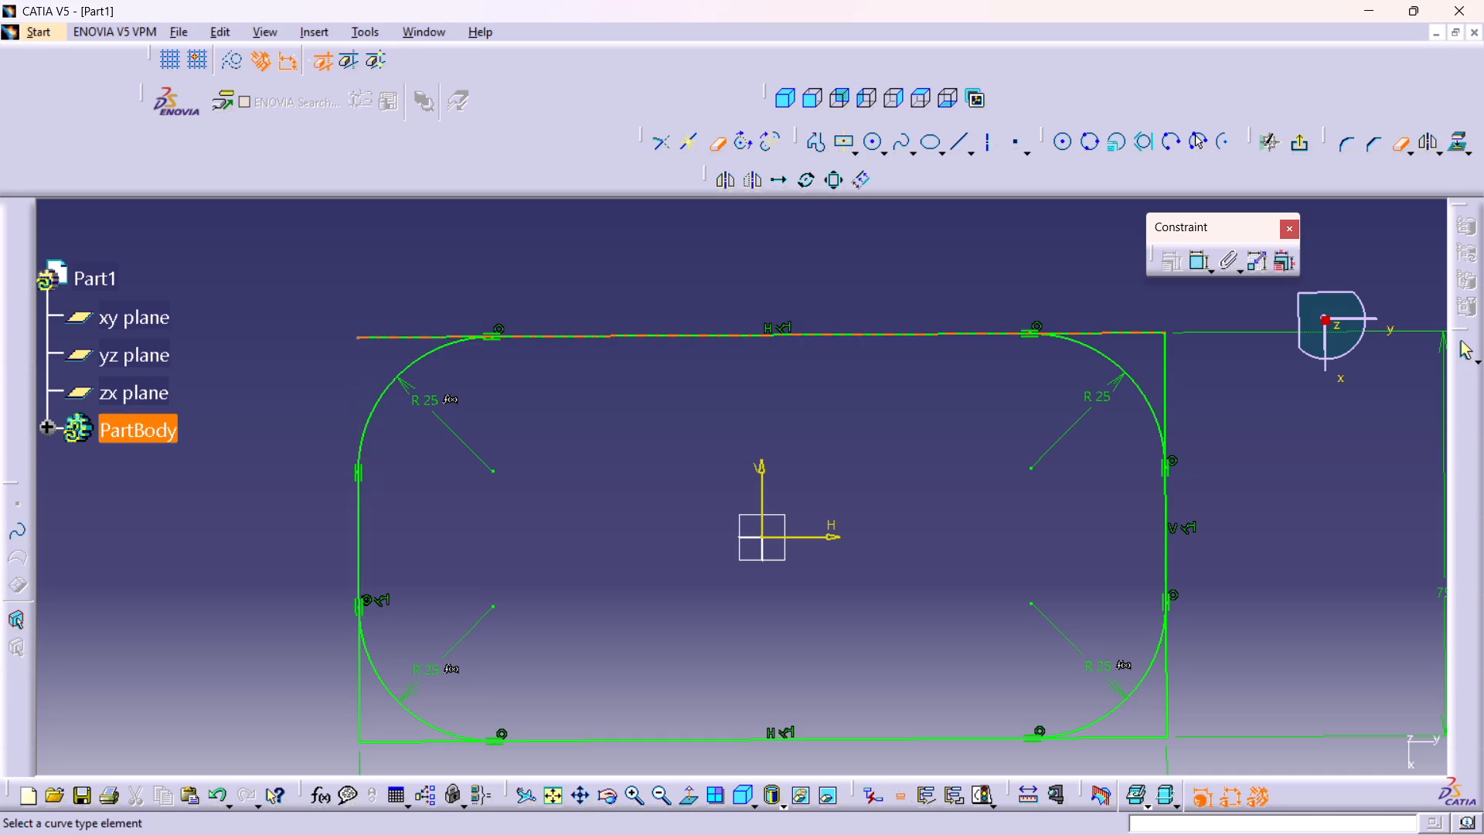
{"action": "left_click", "coordinate": [400, 339]}
{"action": "left_click", "coordinate": [1111, 332]}
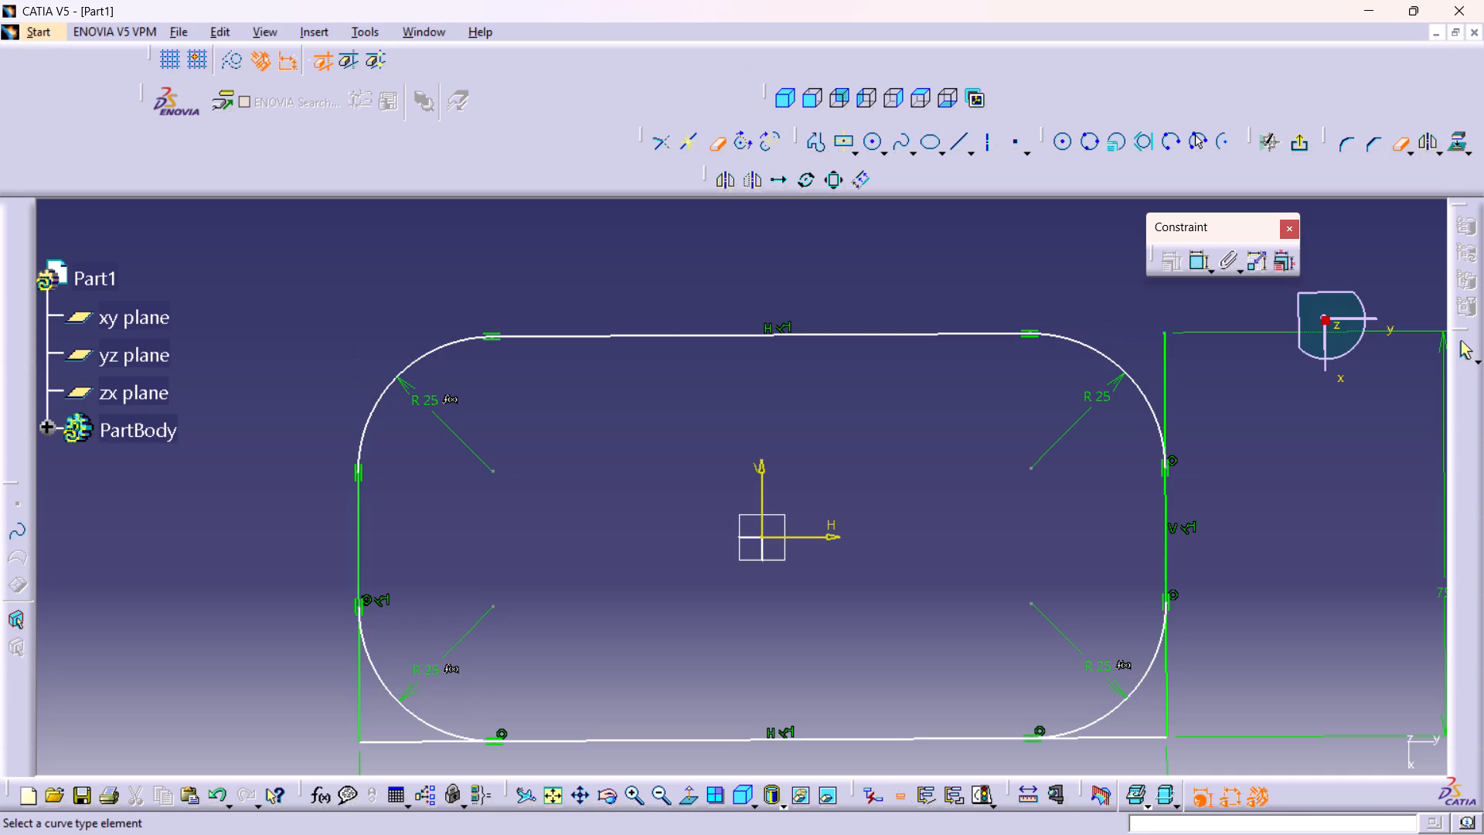
{"action": "left_click_drag", "start_coordinate": [1163, 380], "coordinate": [779, 467]}
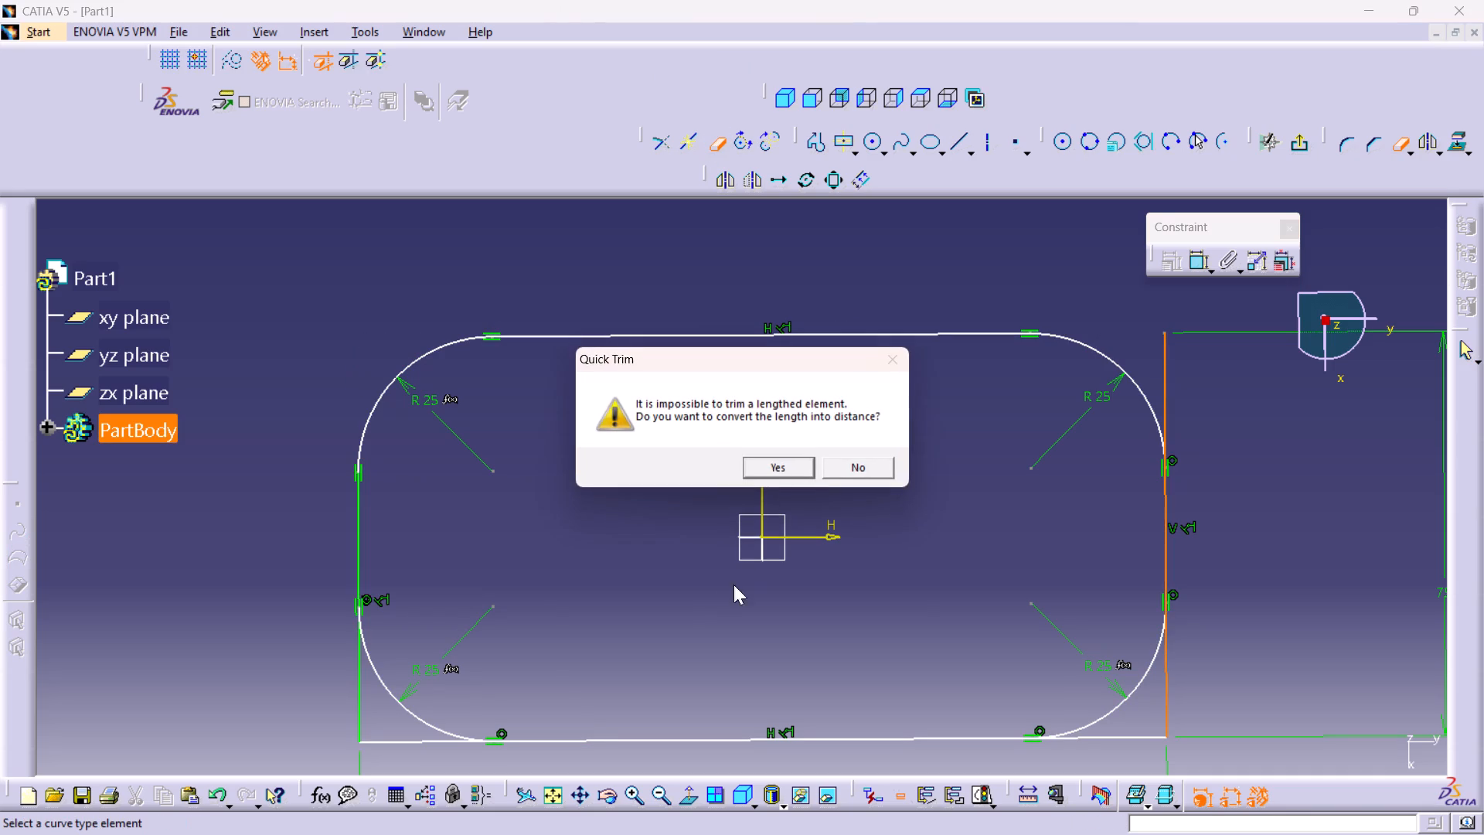
{"action": "middle_click_drag", "start_coordinate": [696, 605], "coordinate": [693, 476]}
{"action": "left_click", "coordinate": [770, 469]}
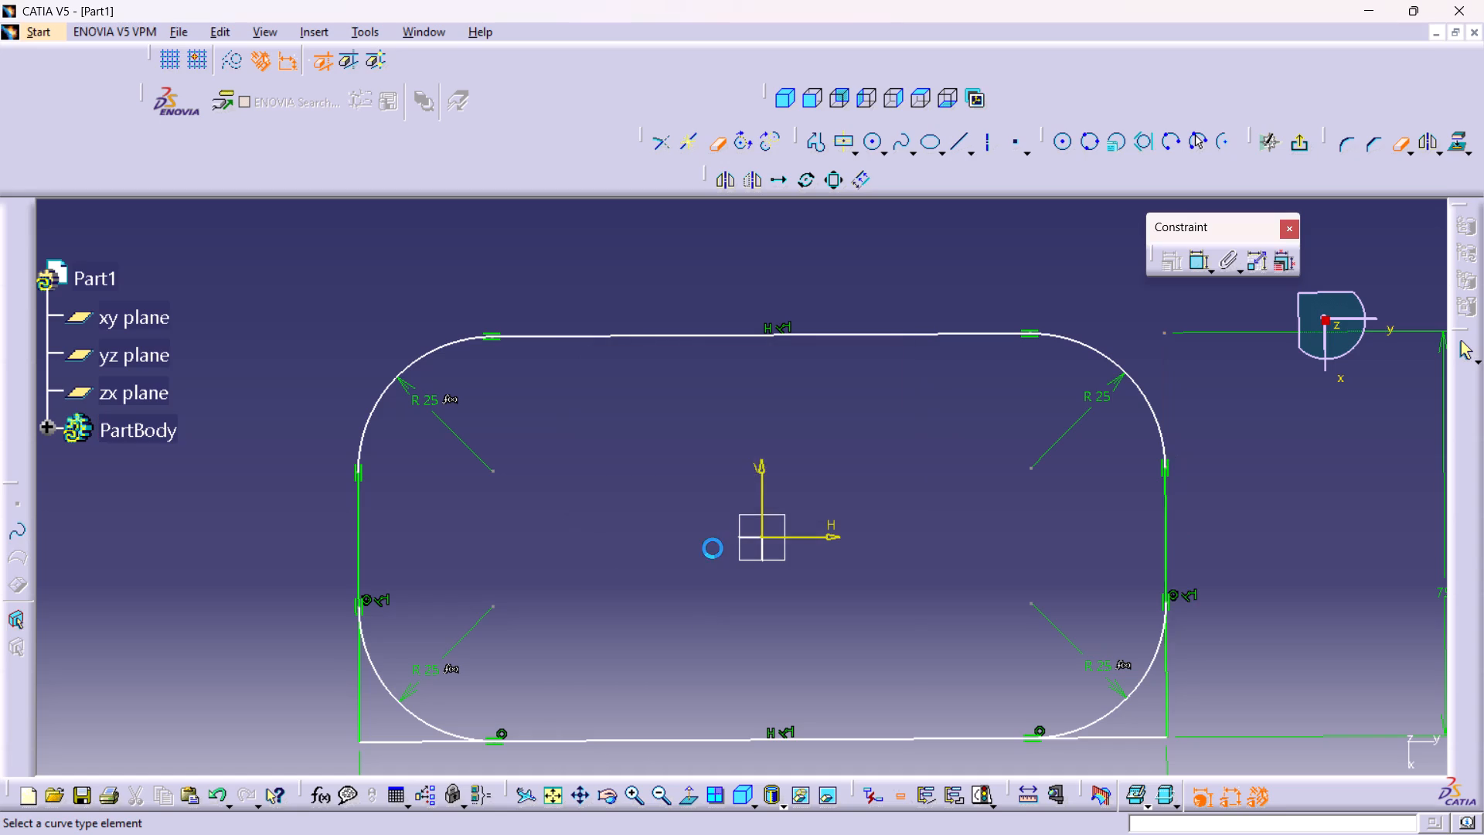
Quick-trim the leftover line ends outside the two lower corners, converting the bottom edge's length constraint into a distance.
{"action": "middle_click_drag", "start_coordinate": [711, 559], "coordinate": [724, 446]}
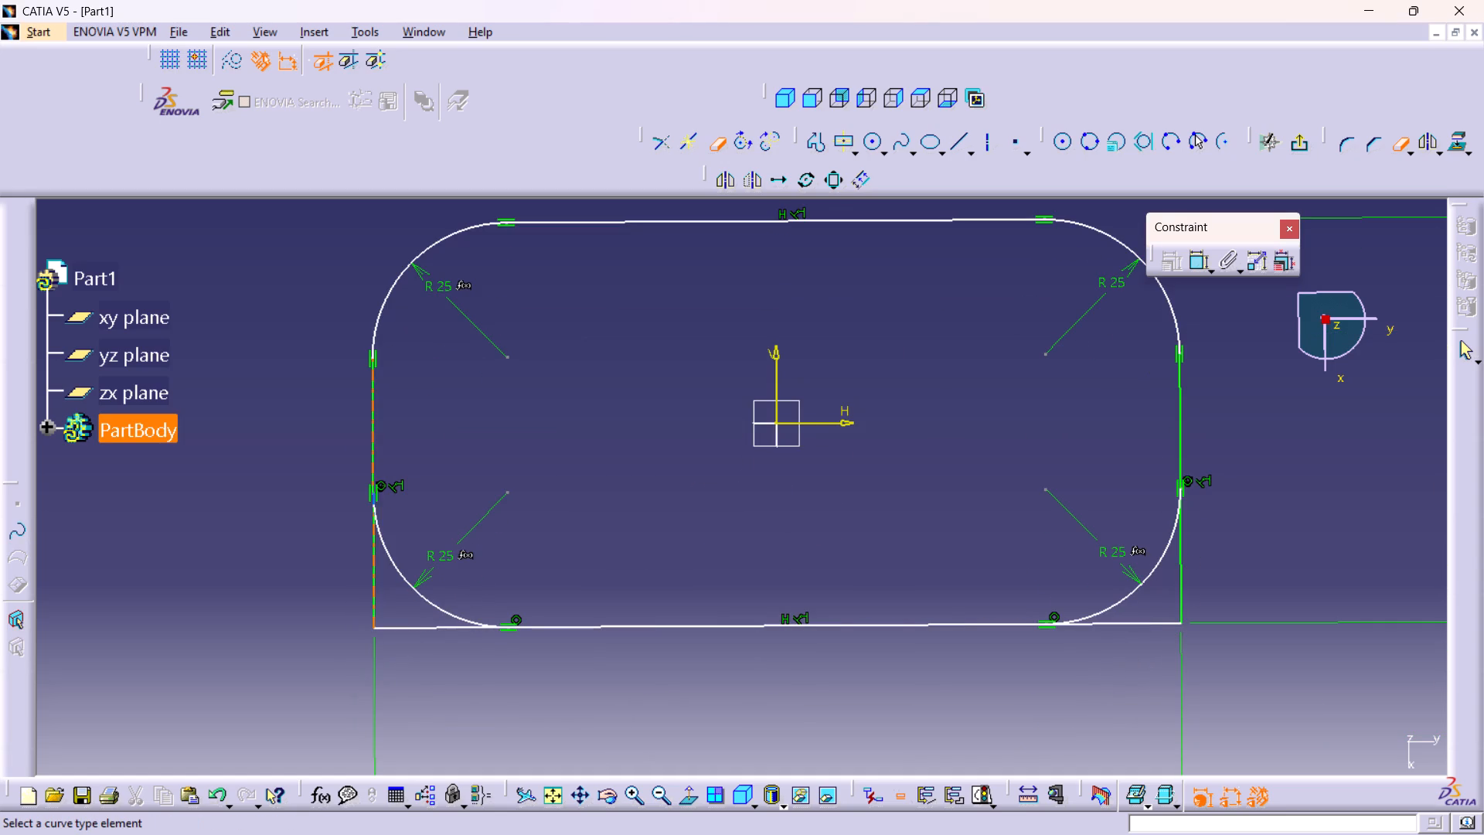
{"action": "left_click", "coordinate": [375, 578]}
{"action": "left_click_drag", "start_coordinate": [428, 629], "coordinate": [779, 467]}
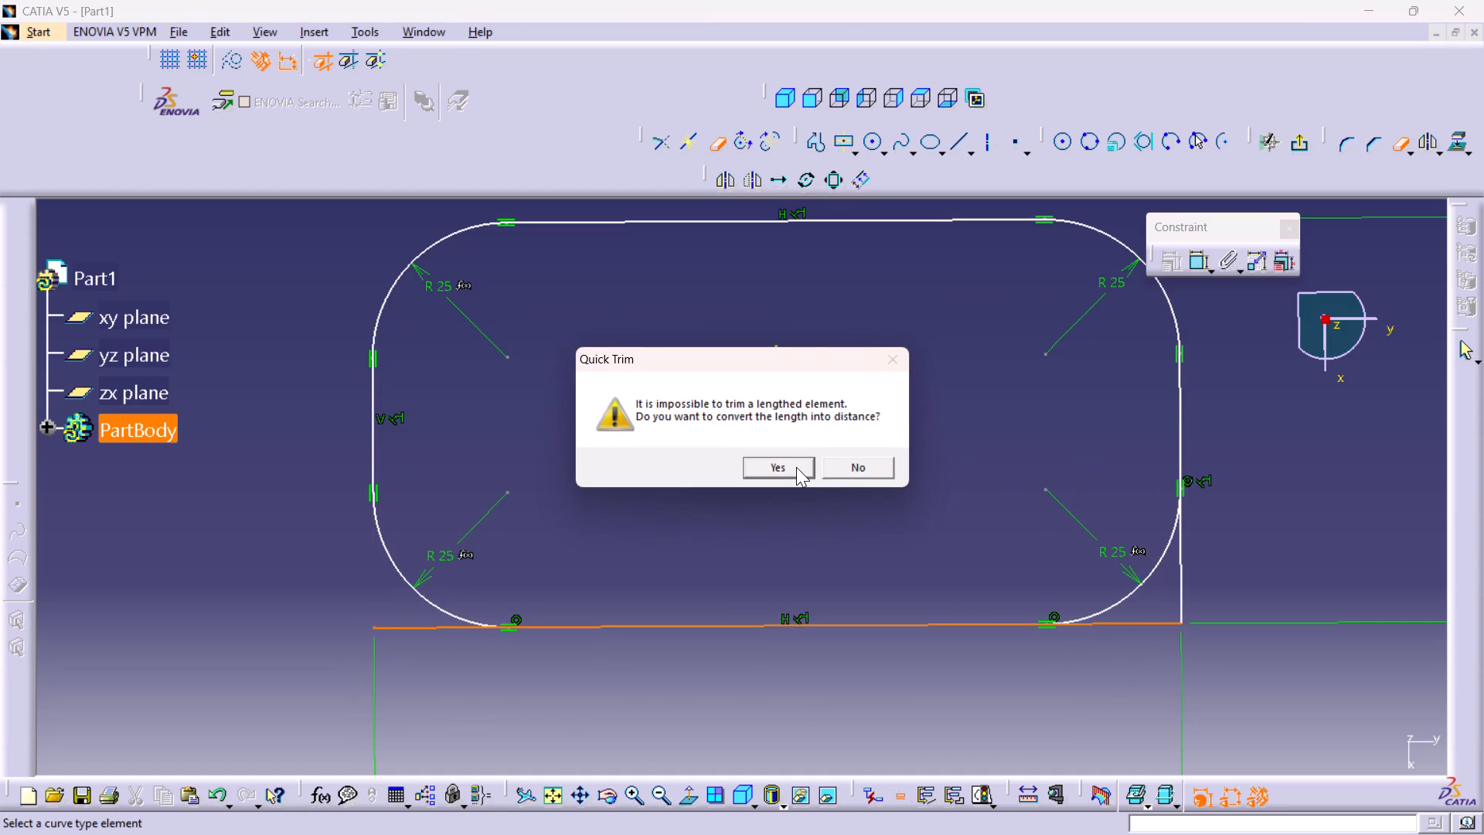
{"action": "left_click", "coordinate": [796, 467]}
{"action": "left_click", "coordinate": [1142, 628]}
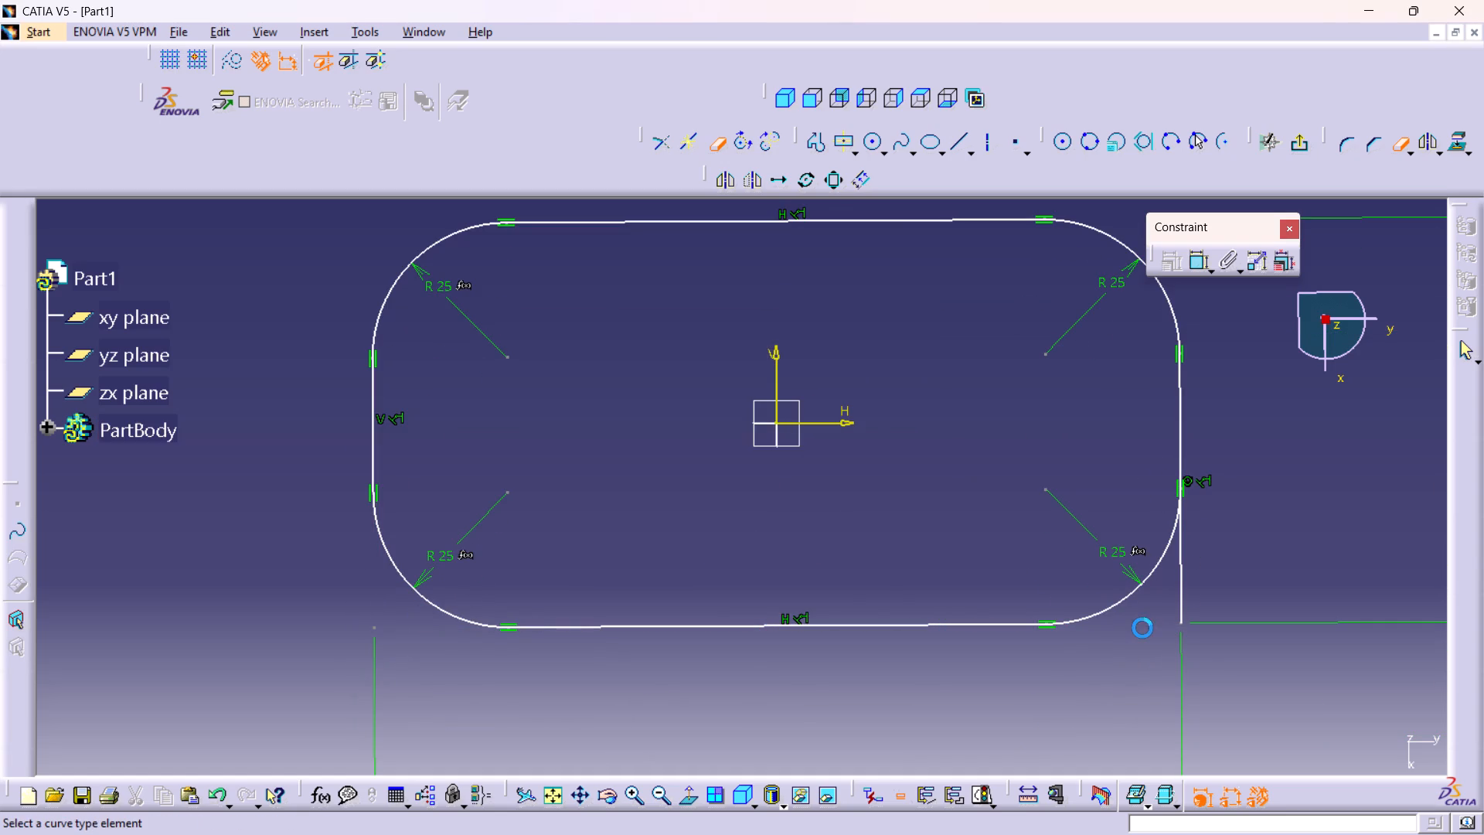
{"action": "left_click", "coordinate": [1177, 592]}
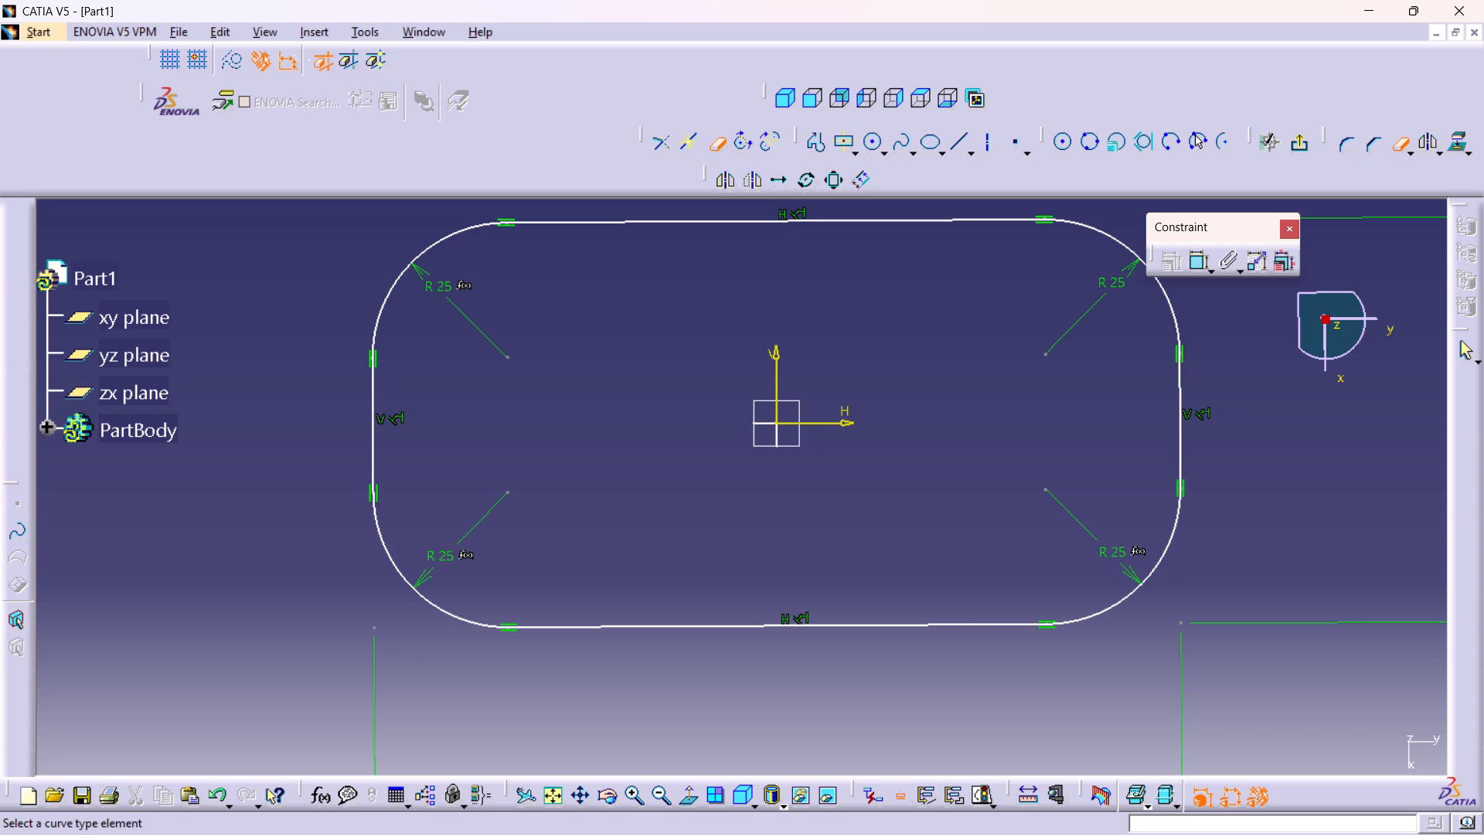
{"action": "middle_click_drag", "start_coordinate": [893, 469], "coordinate": [924, 560]}
{"action": "right_click", "coordinate": [893, 469]}
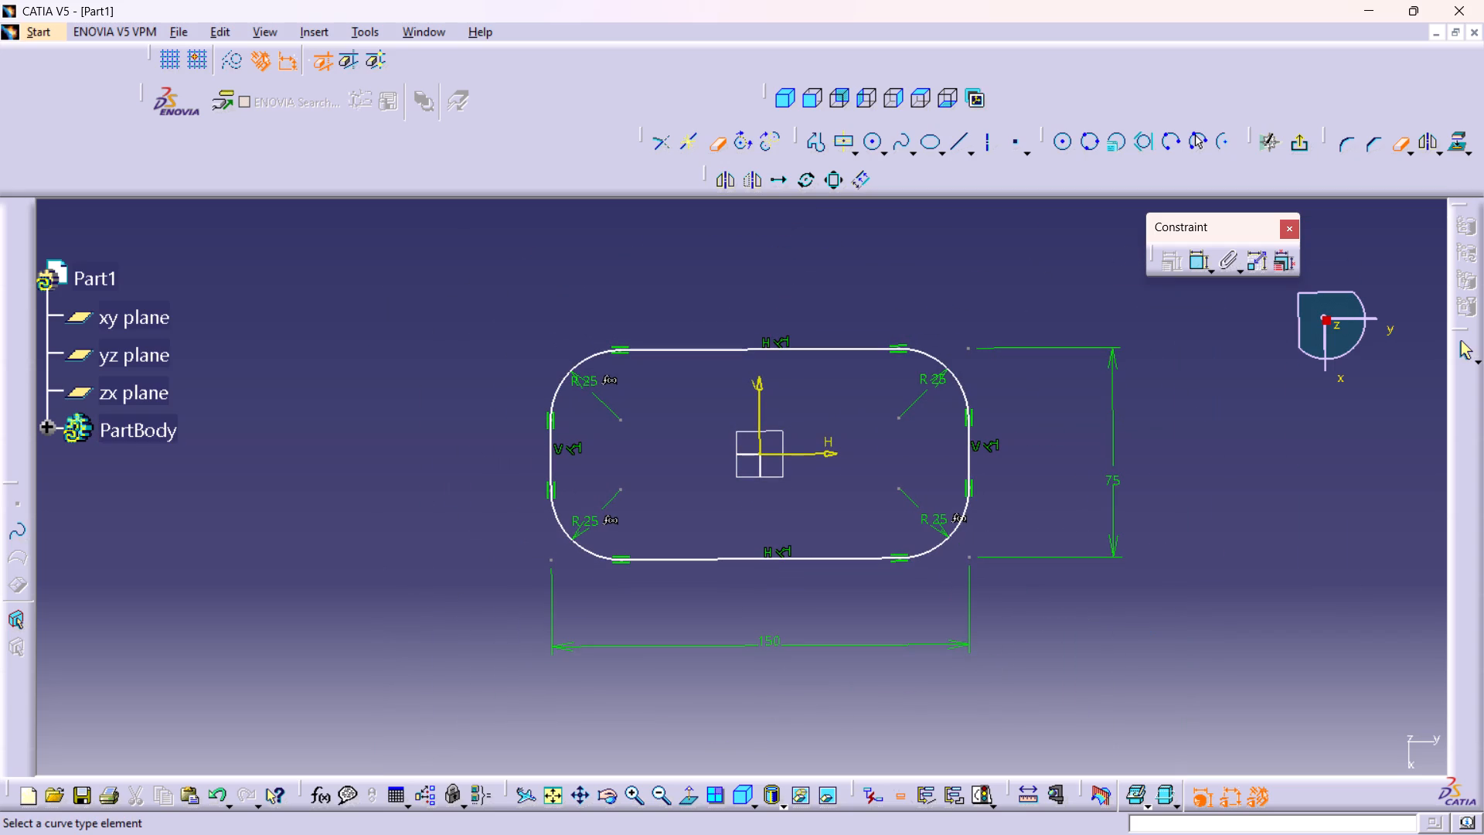
{"action": "left_click", "coordinate": [1395, 147]}
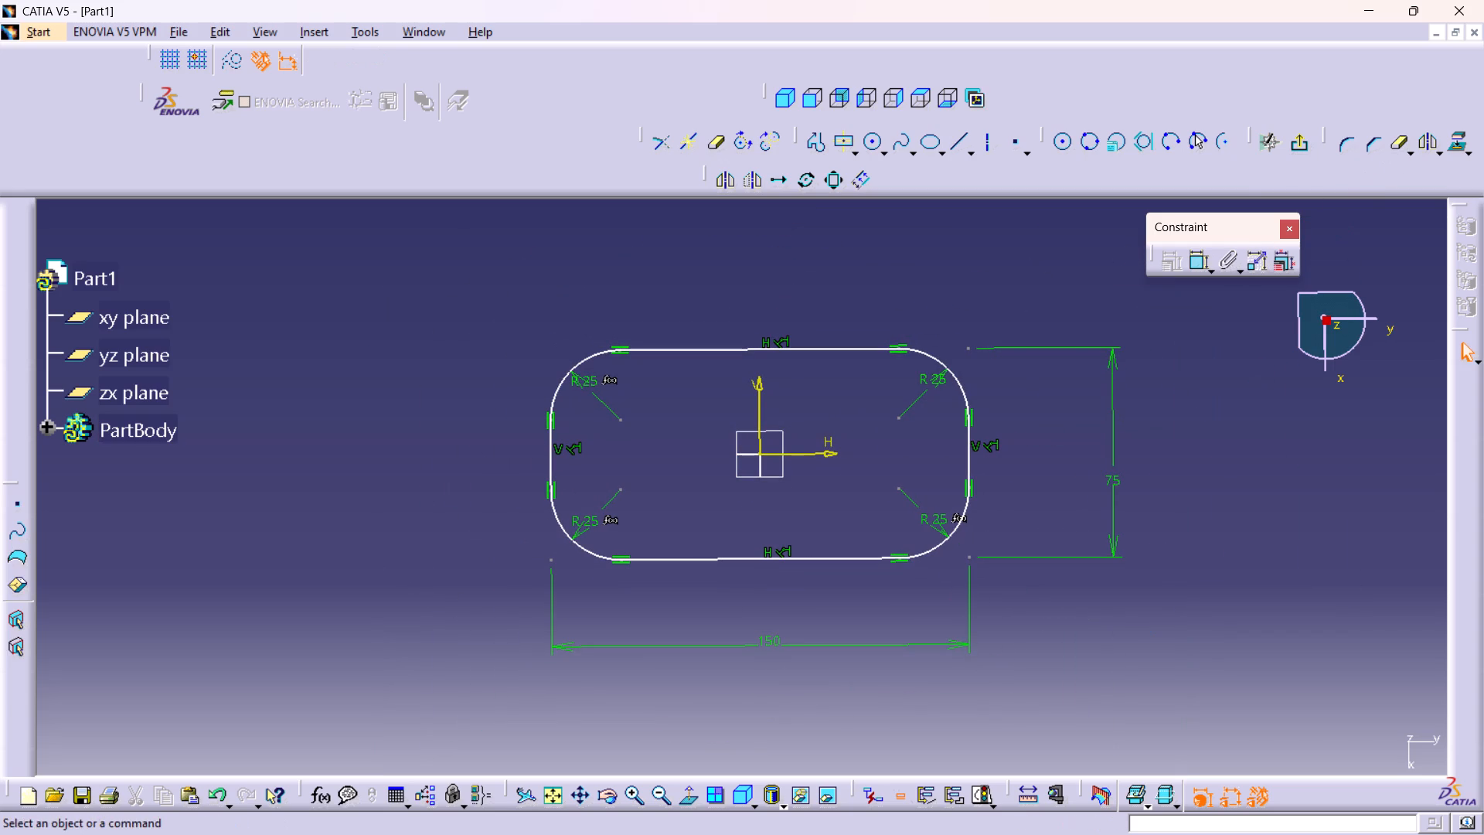
Delete the profile's overall height and width dimensions, which are attached to the leftover corner points.
{"action": "right_click", "coordinate": [1108, 479]}
{"action": "left_click", "coordinate": [1149, 745]}
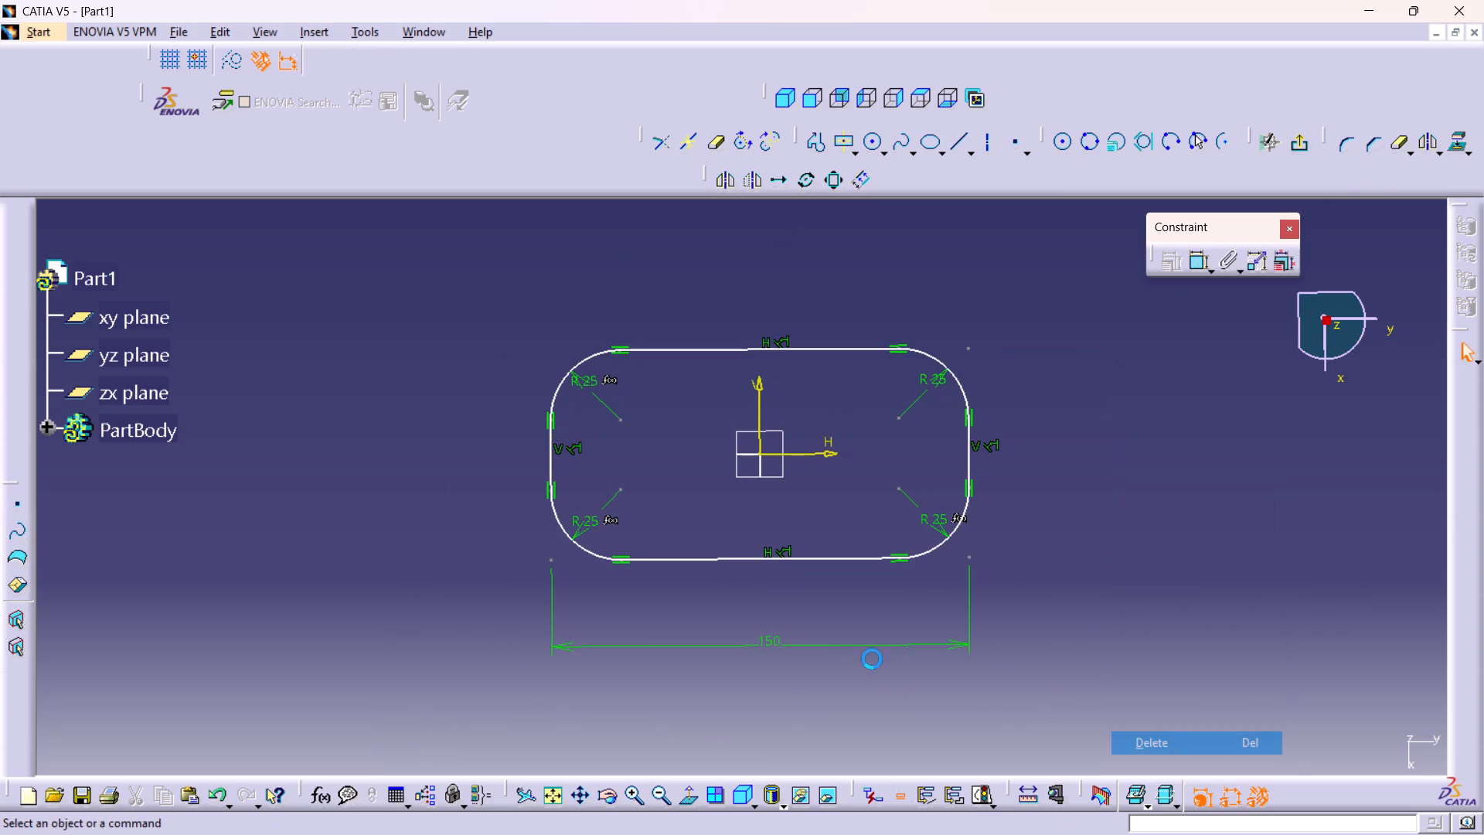
{"action": "right_click", "coordinate": [788, 645]}
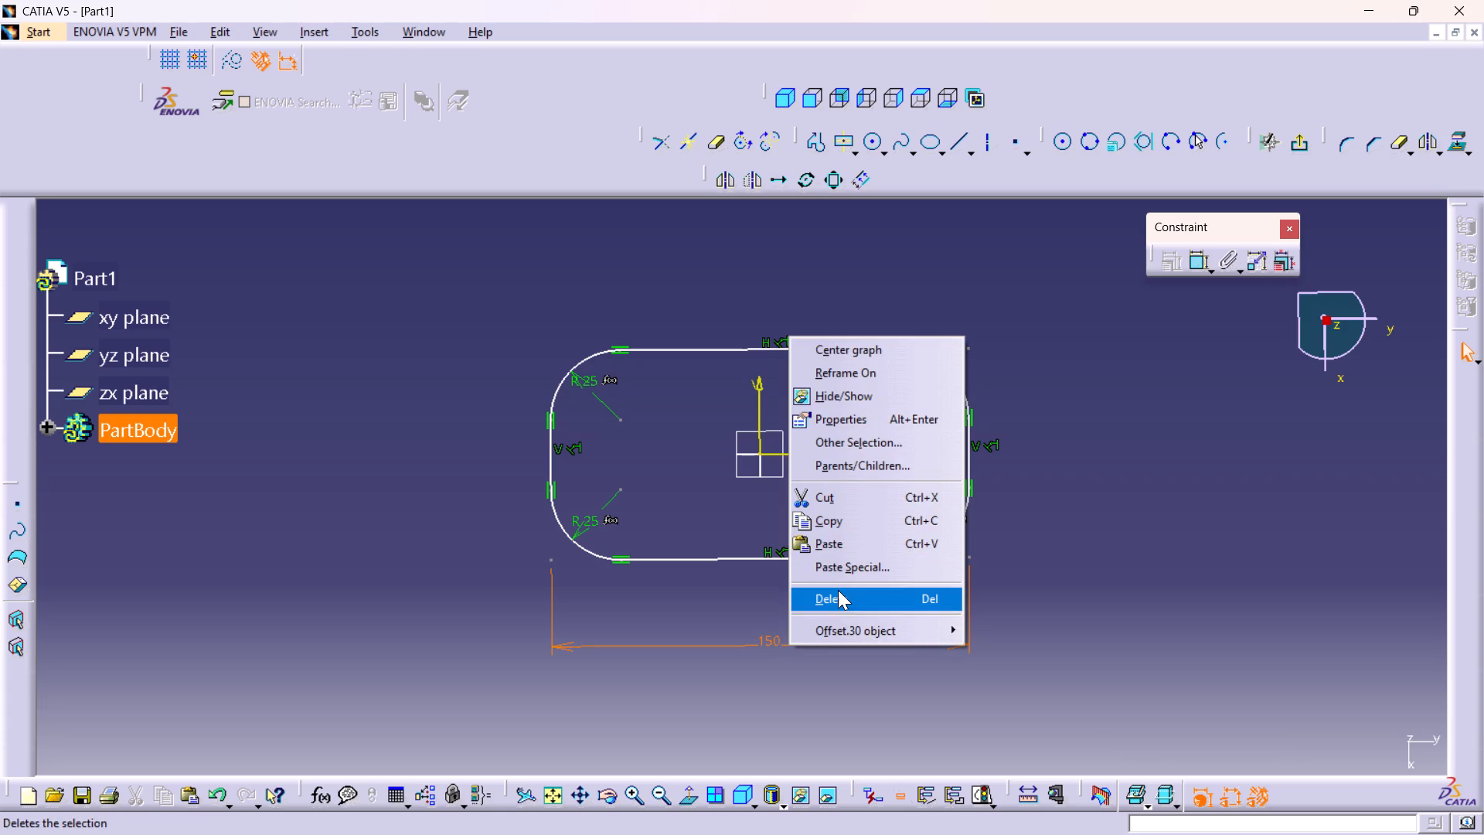
{"action": "left_click", "coordinate": [838, 590]}
Dimension the distance between the two vertical sides below the profile and between the two horizontal sides to its right.
{"action": "double_click", "coordinate": [1200, 257]}
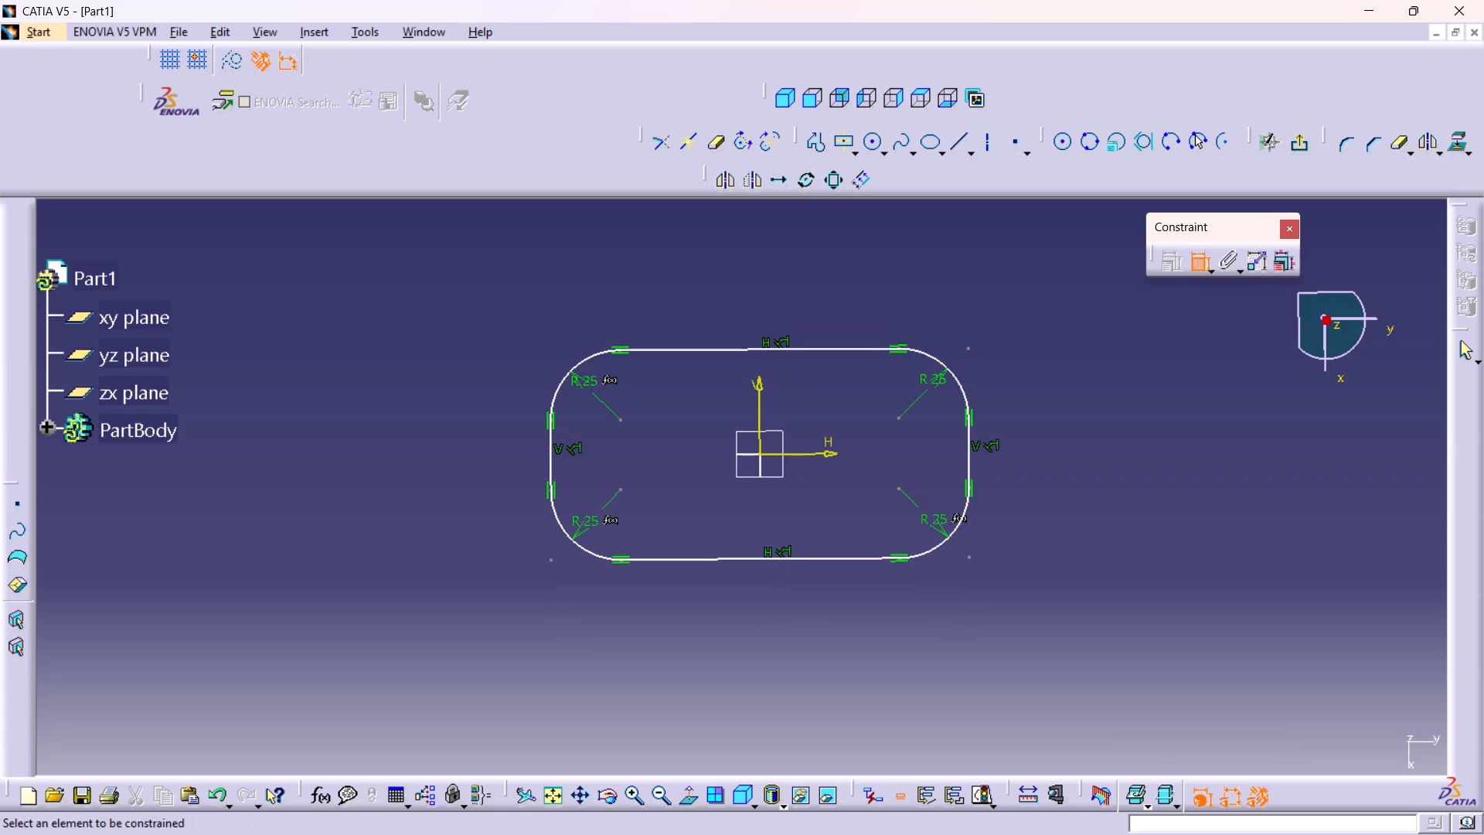
{"action": "left_click", "coordinate": [552, 442]}
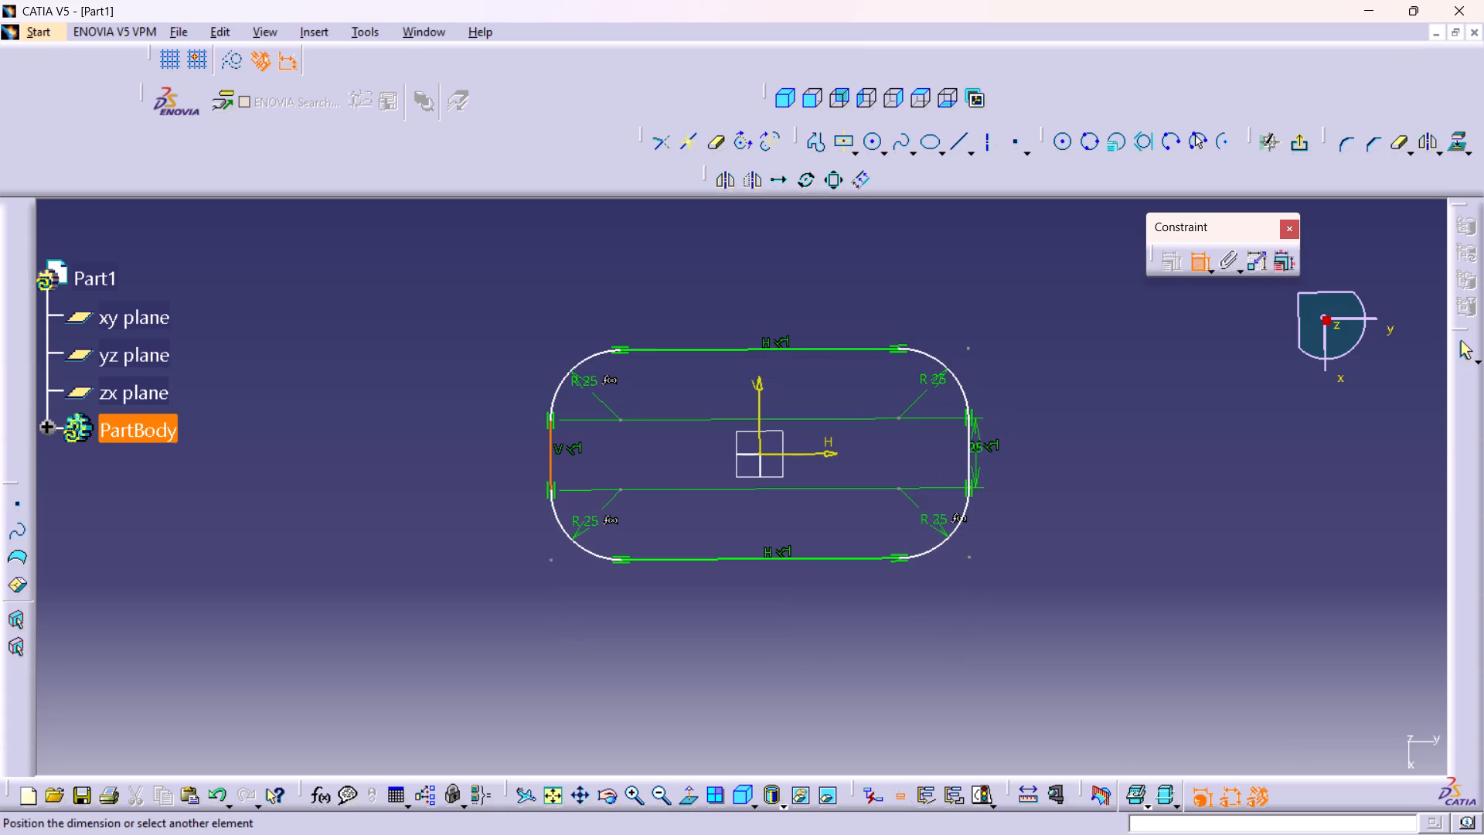
{"action": "left_click", "coordinate": [968, 459]}
{"action": "left_click", "coordinate": [754, 651]}
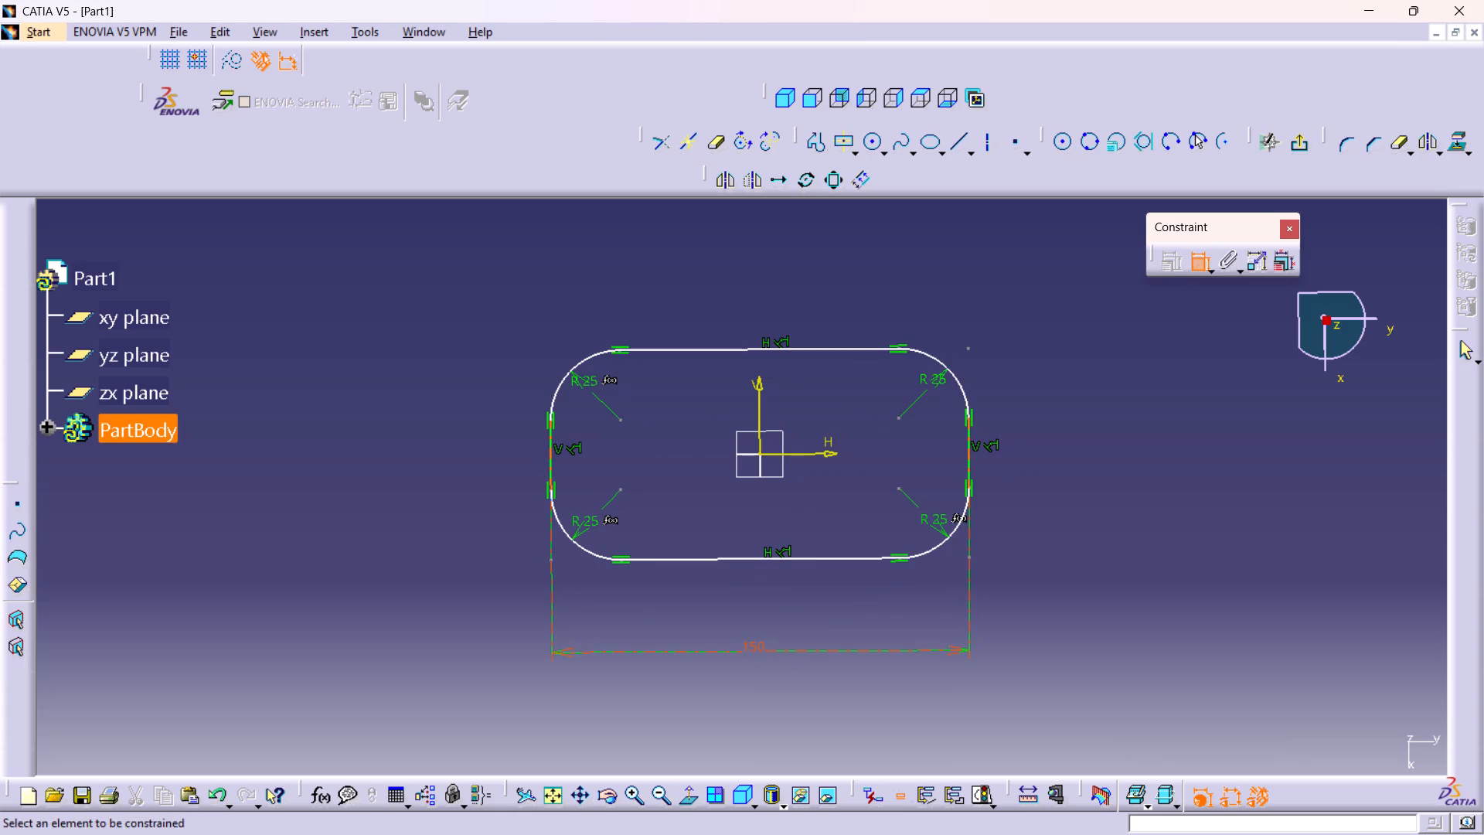
{"action": "left_click", "coordinate": [819, 564]}
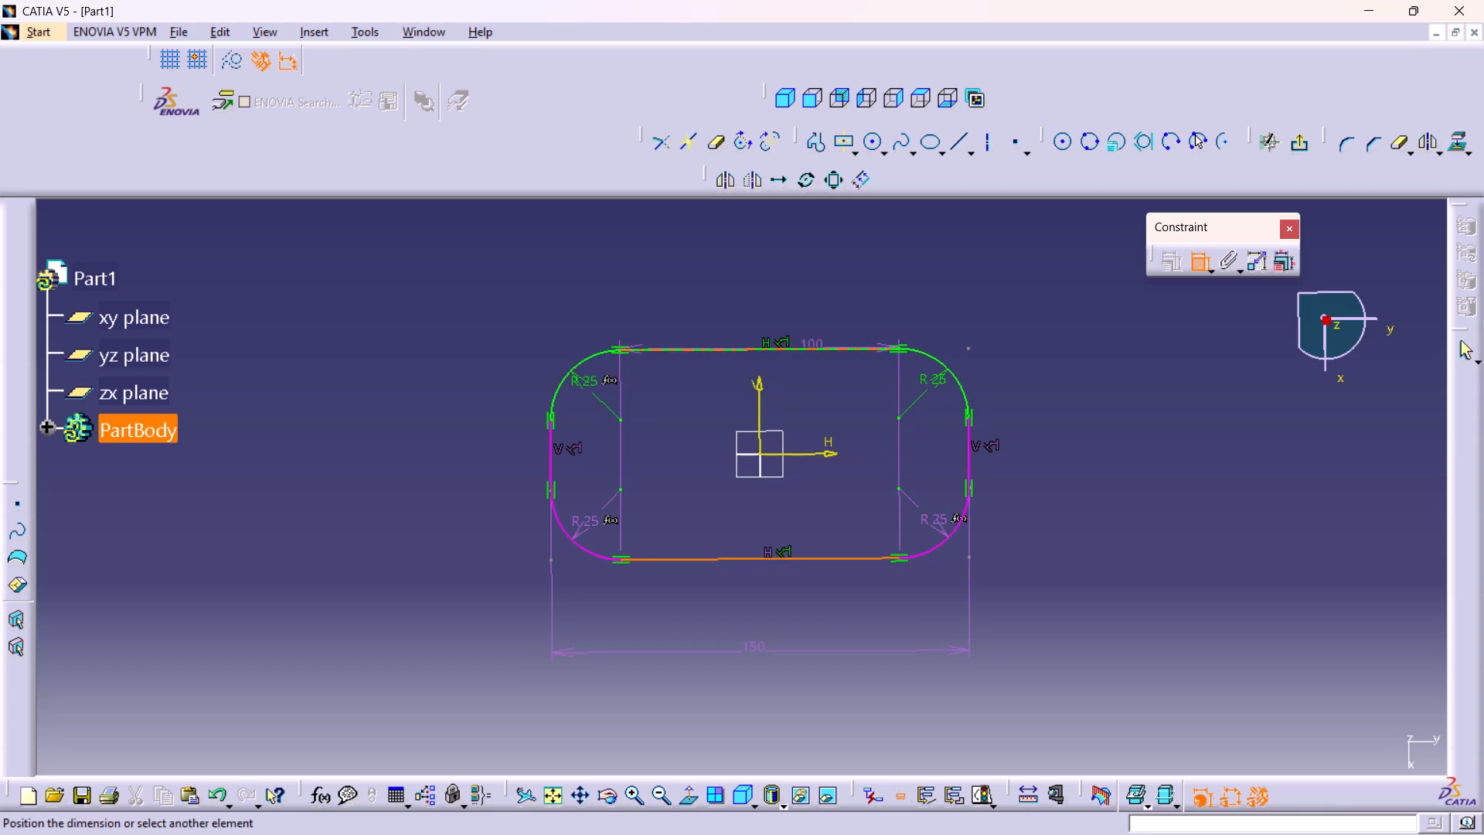
{"action": "left_click", "coordinate": [812, 349]}
{"action": "left_click", "coordinate": [1084, 455]}
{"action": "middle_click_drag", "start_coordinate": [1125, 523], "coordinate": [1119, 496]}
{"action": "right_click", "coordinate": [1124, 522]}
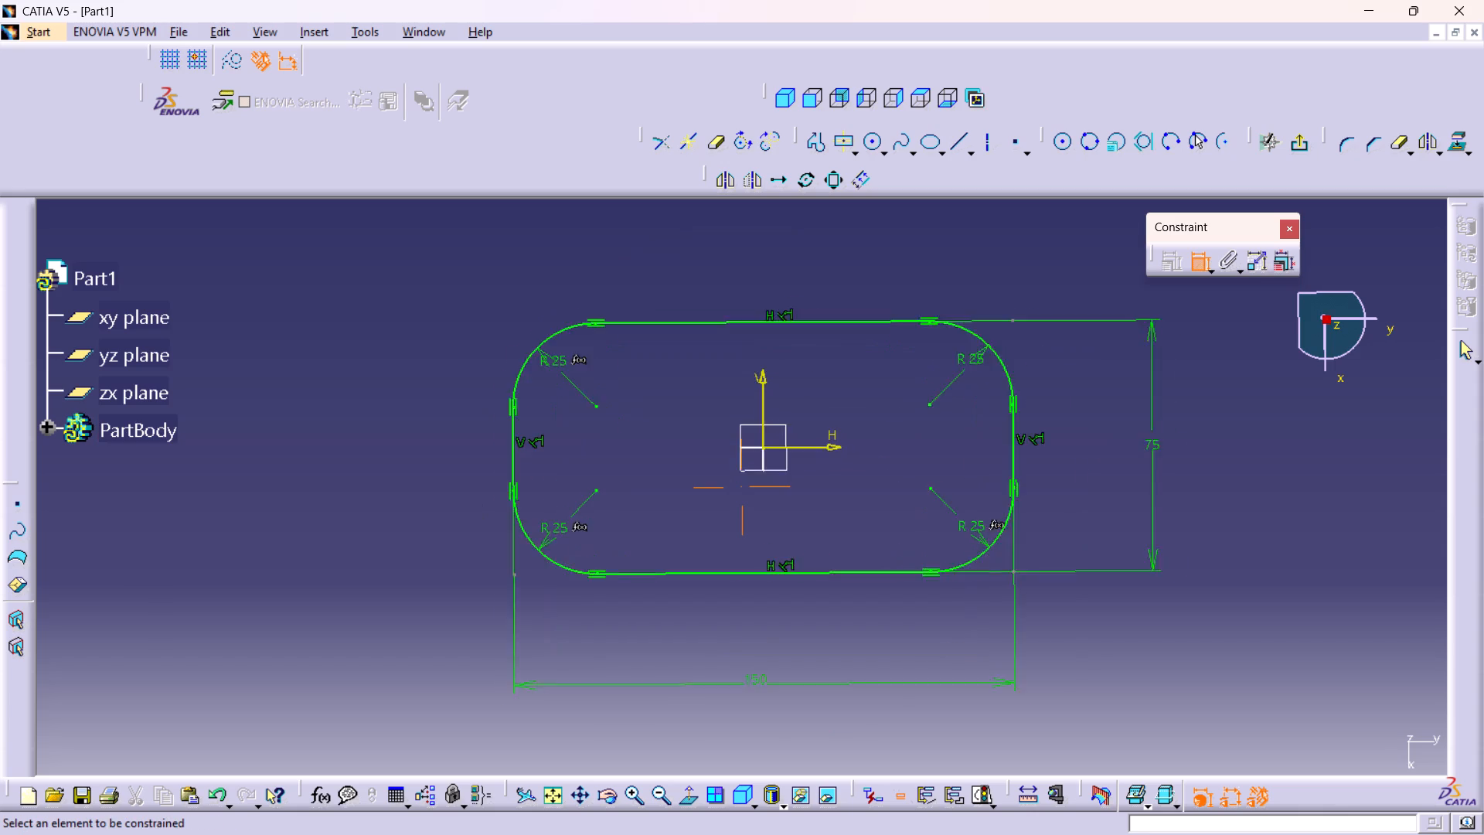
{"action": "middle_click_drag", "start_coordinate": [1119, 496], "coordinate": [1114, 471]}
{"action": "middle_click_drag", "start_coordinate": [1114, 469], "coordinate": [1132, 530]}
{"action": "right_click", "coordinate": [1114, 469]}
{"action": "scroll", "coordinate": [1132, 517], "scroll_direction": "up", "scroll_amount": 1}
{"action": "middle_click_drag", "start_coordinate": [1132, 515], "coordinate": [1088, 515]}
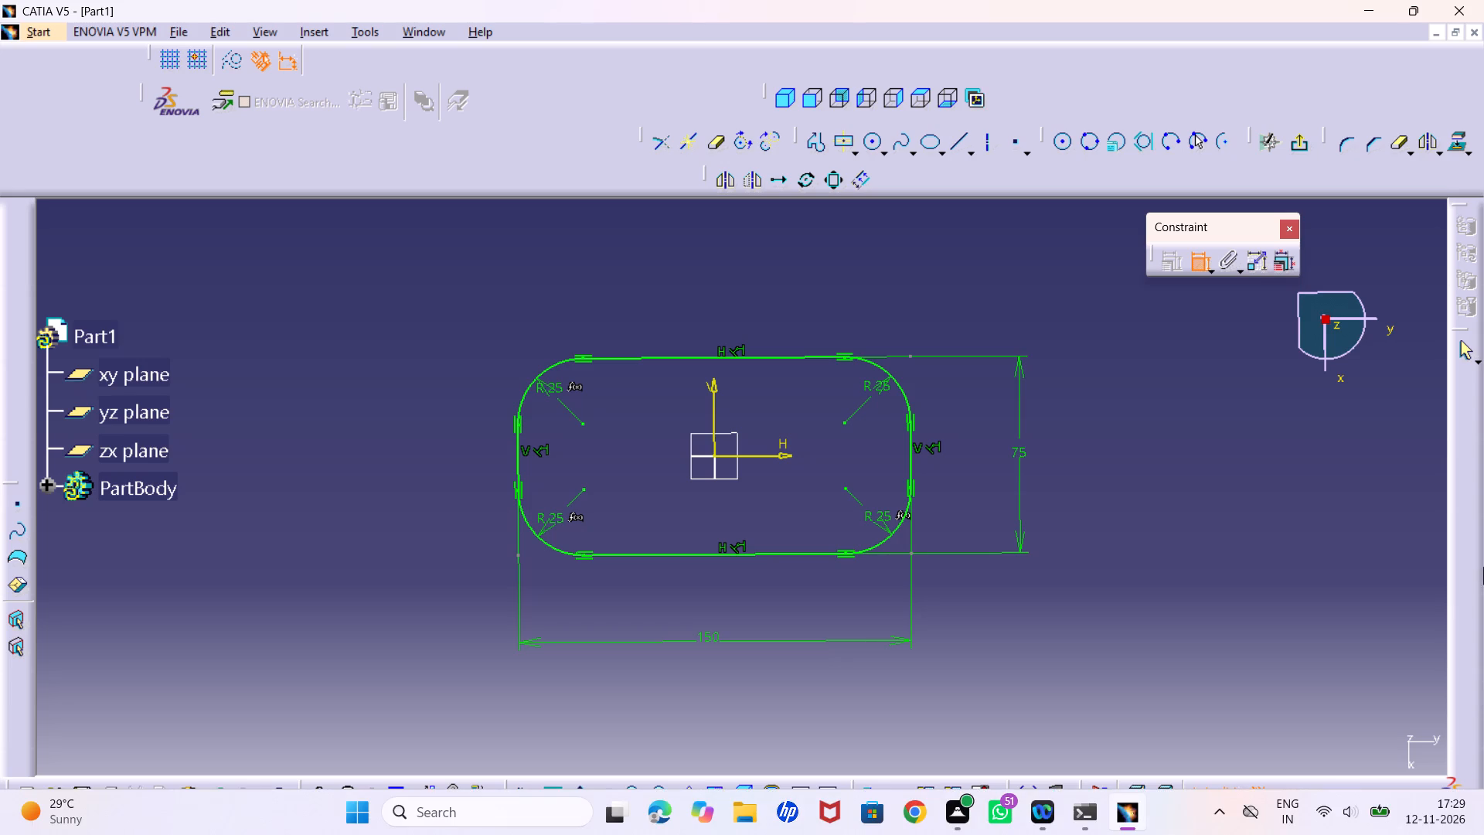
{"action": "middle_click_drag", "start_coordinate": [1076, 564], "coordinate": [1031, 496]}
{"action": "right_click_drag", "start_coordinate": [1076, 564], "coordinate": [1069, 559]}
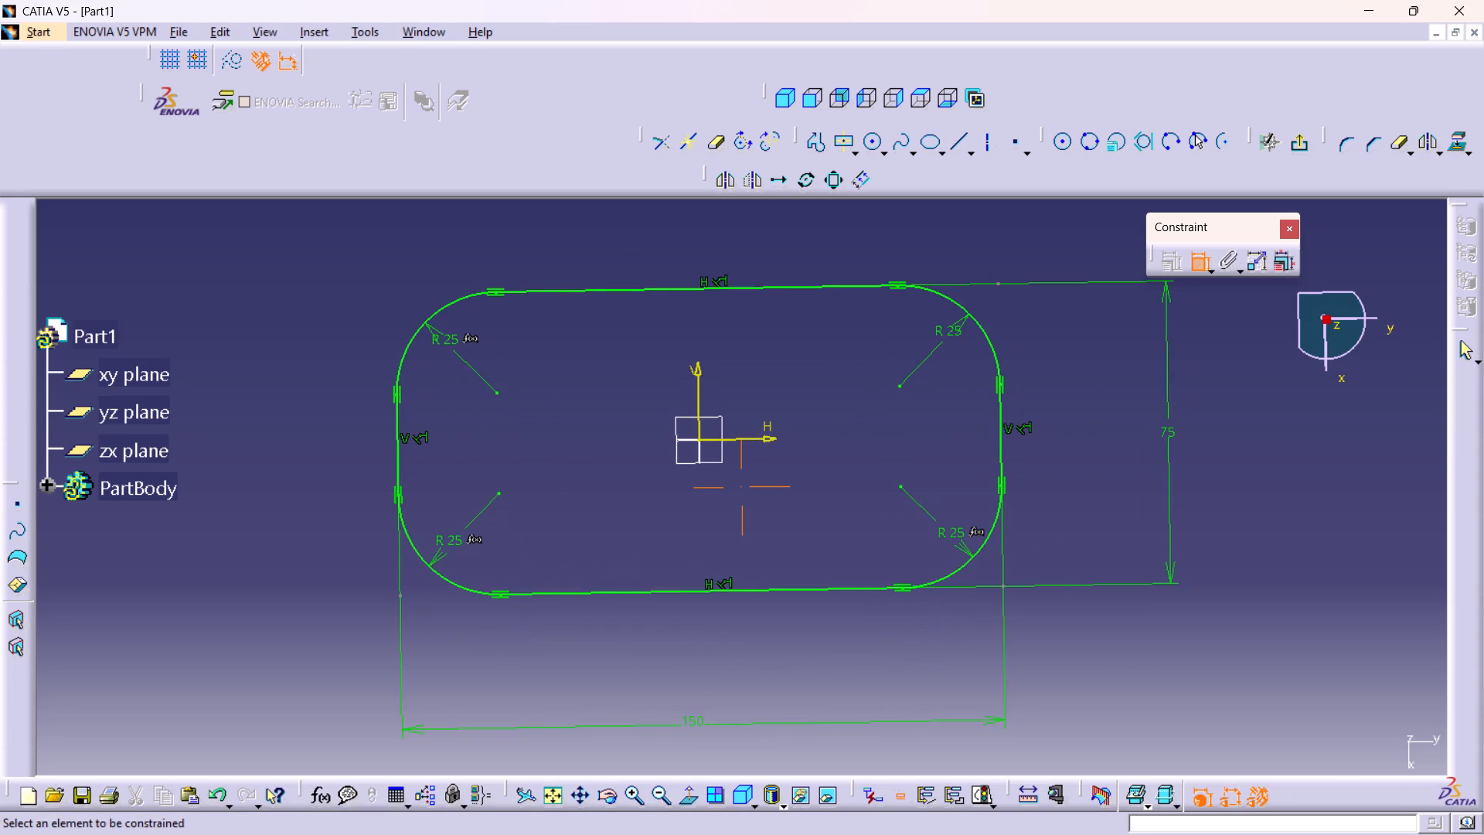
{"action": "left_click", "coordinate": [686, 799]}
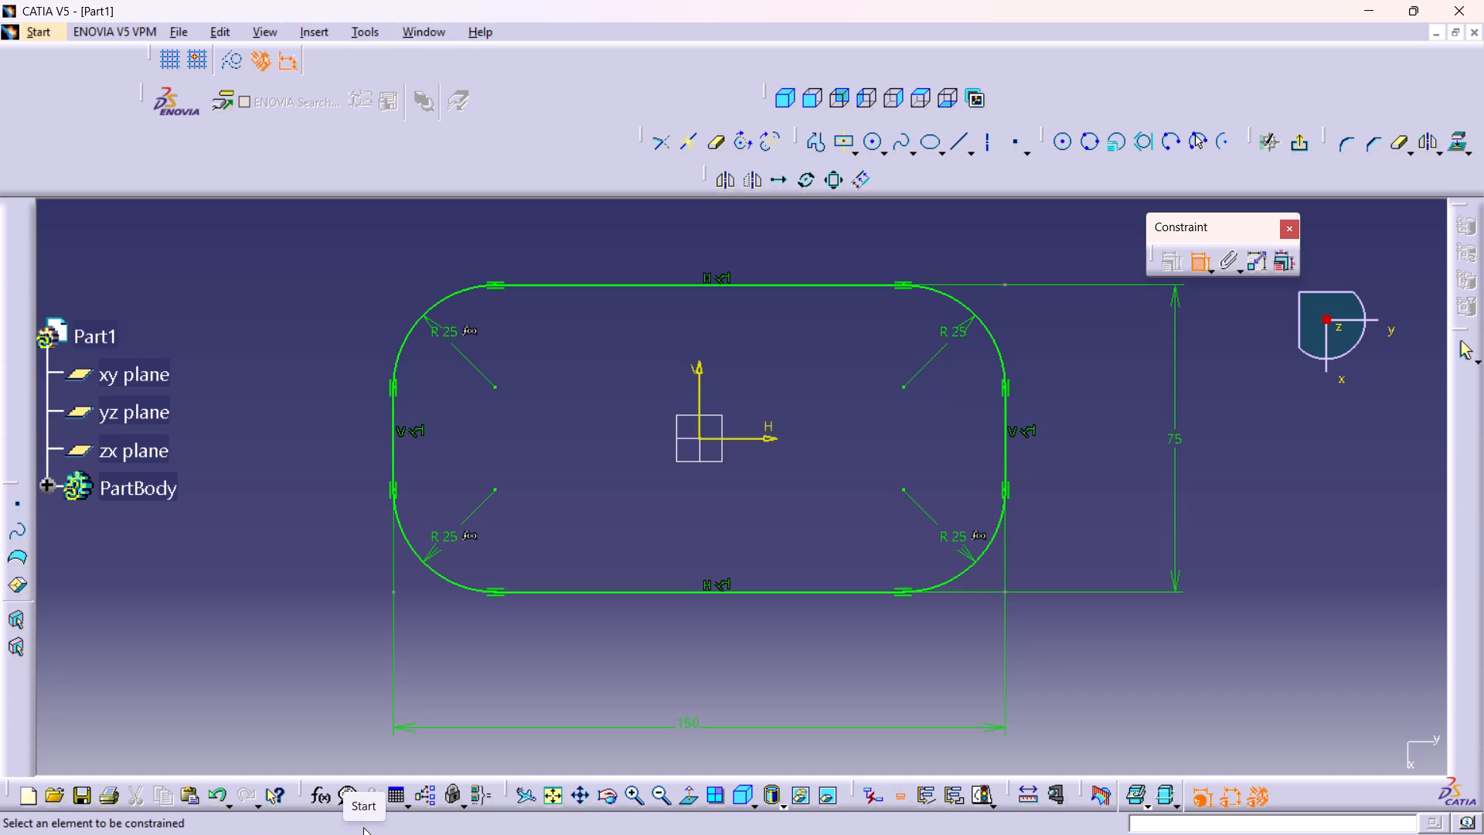
Exit the sketch and extrude its rounded rectangle profile into a 25 mm high surface.
{"action": "left_click", "coordinate": [1302, 151]}
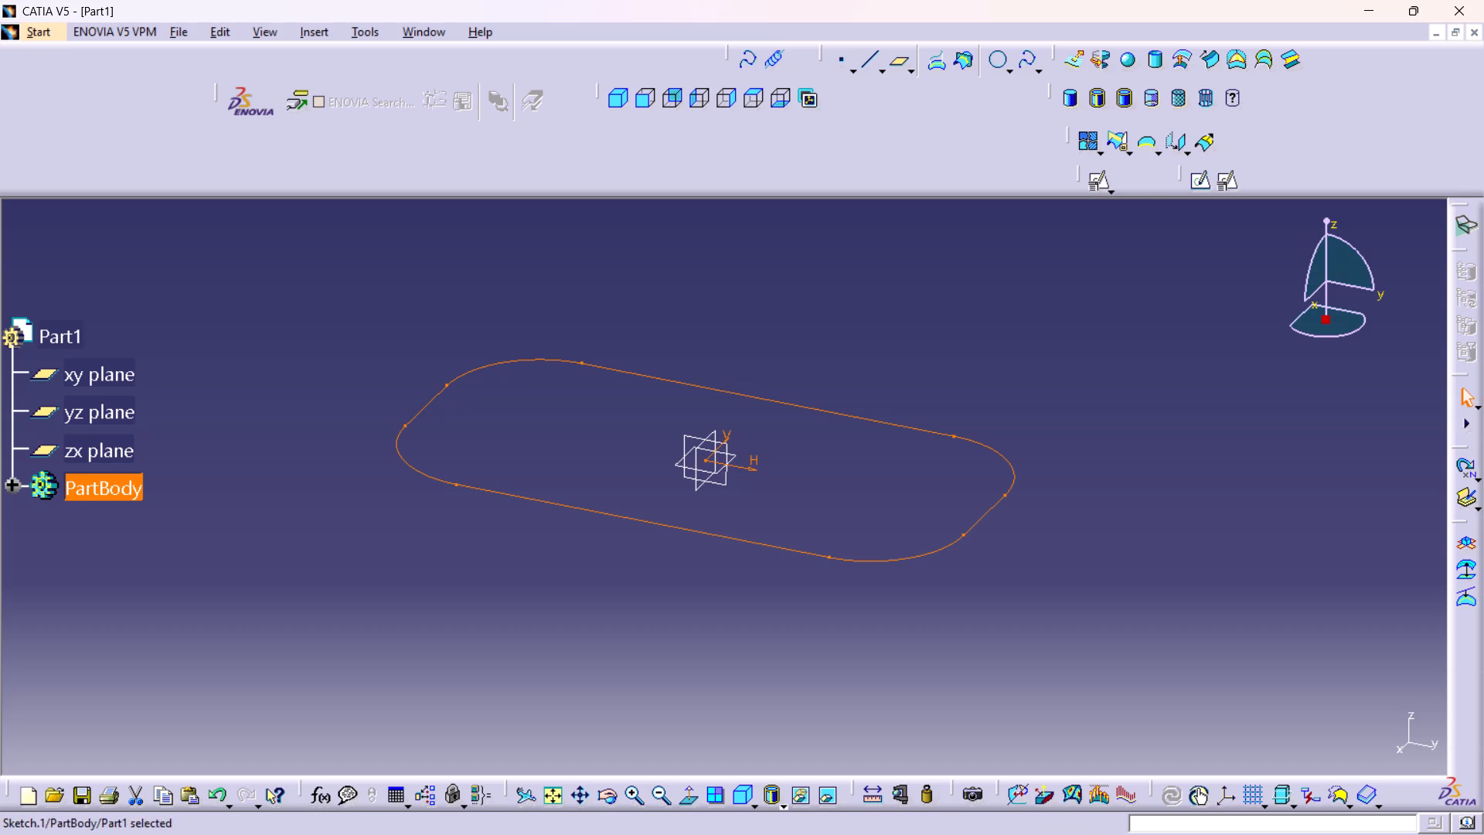
{"action": "left_click", "coordinate": [1077, 60]}
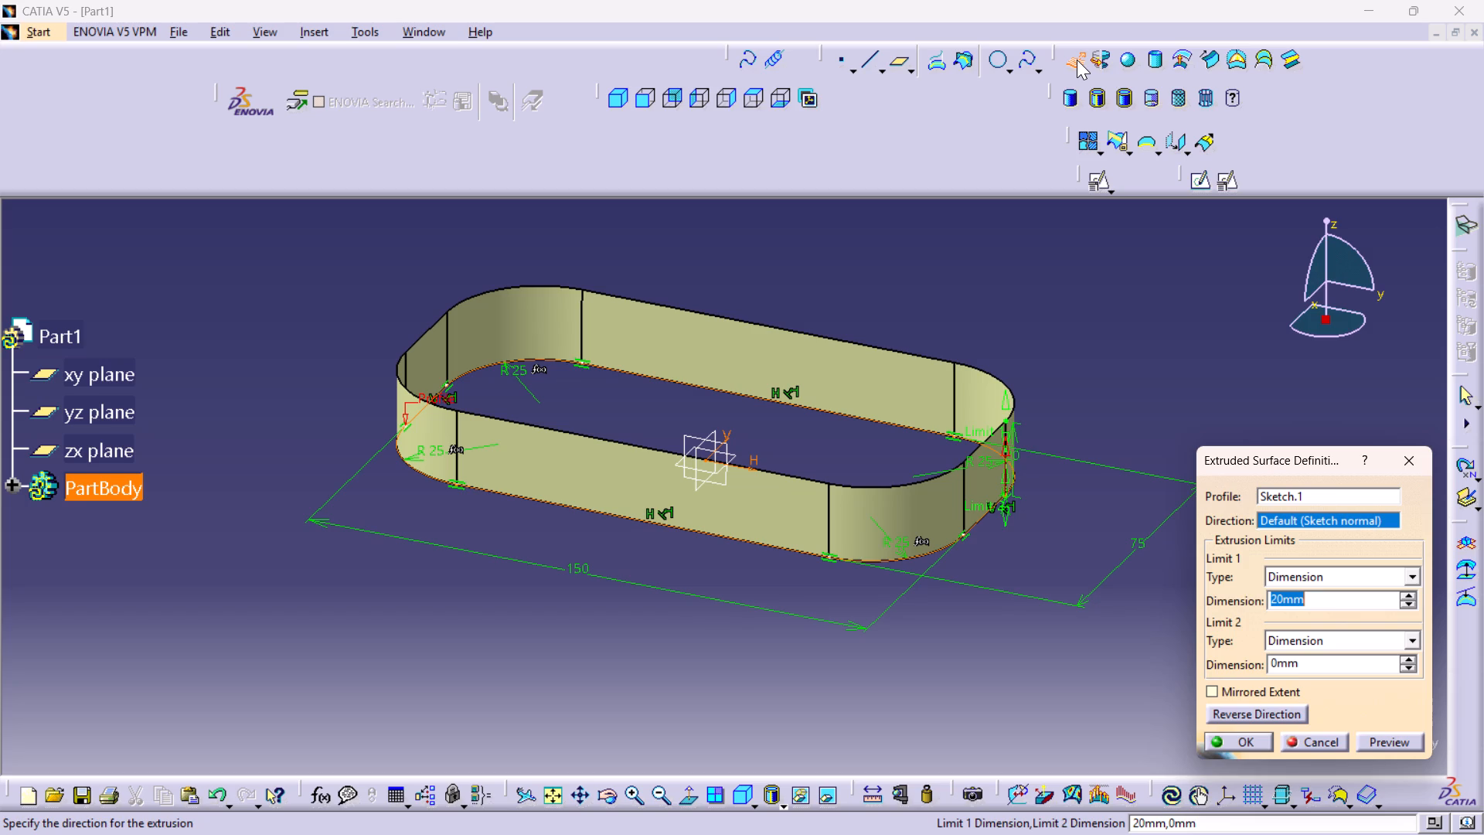
{"action": "type", "text": "25"}
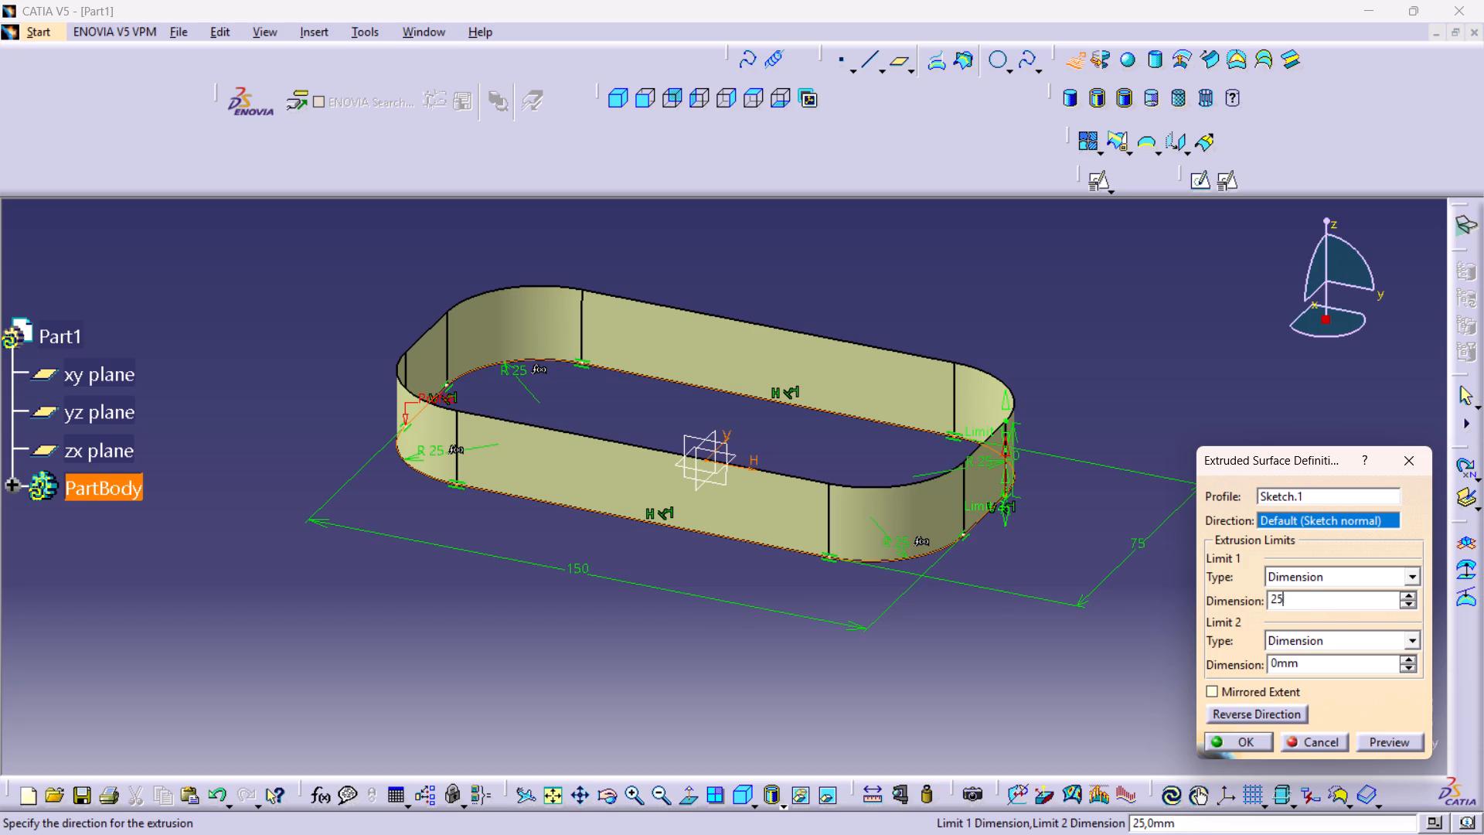
{"action": "key", "text": "Return"}
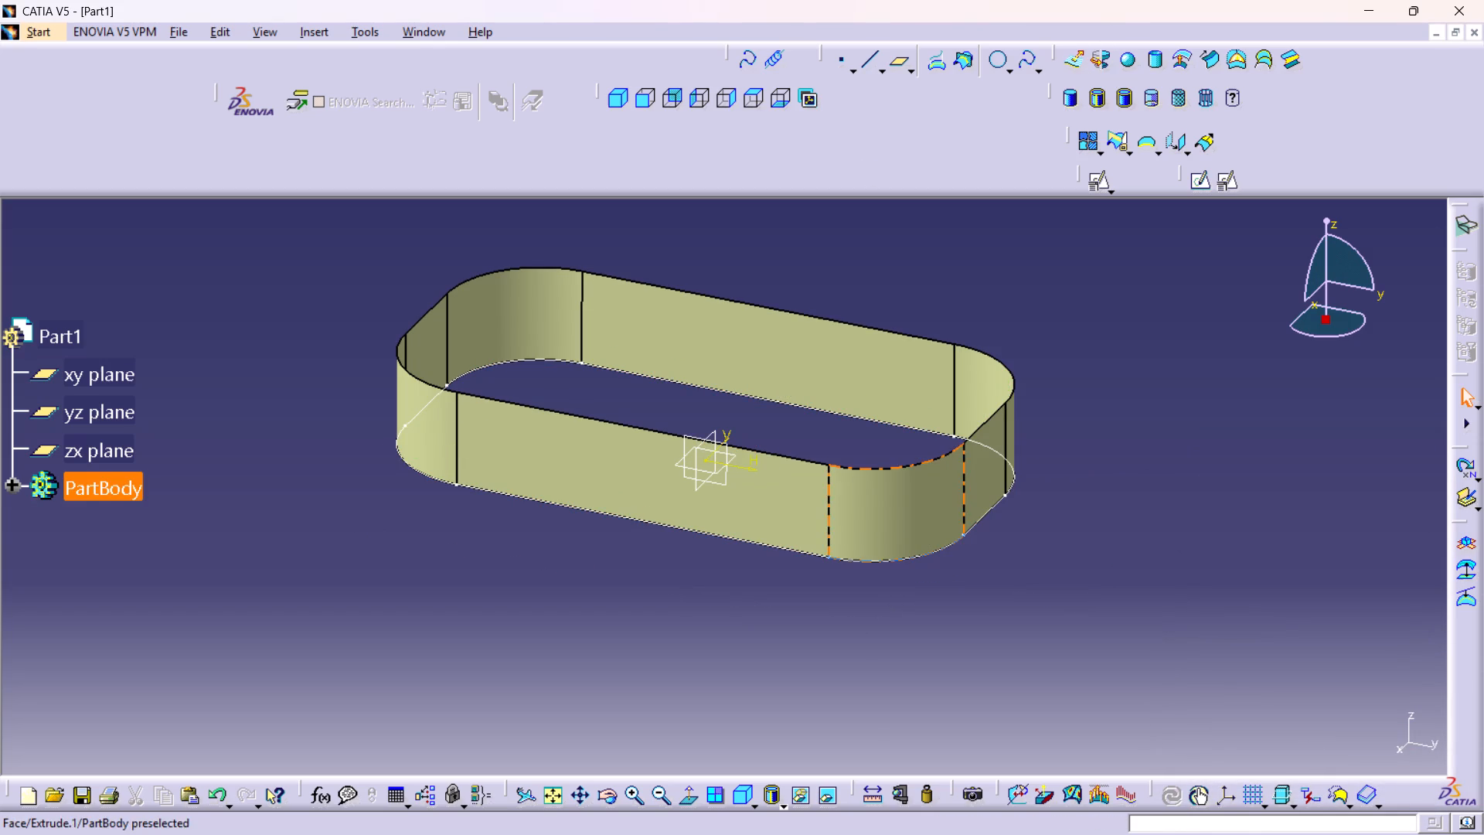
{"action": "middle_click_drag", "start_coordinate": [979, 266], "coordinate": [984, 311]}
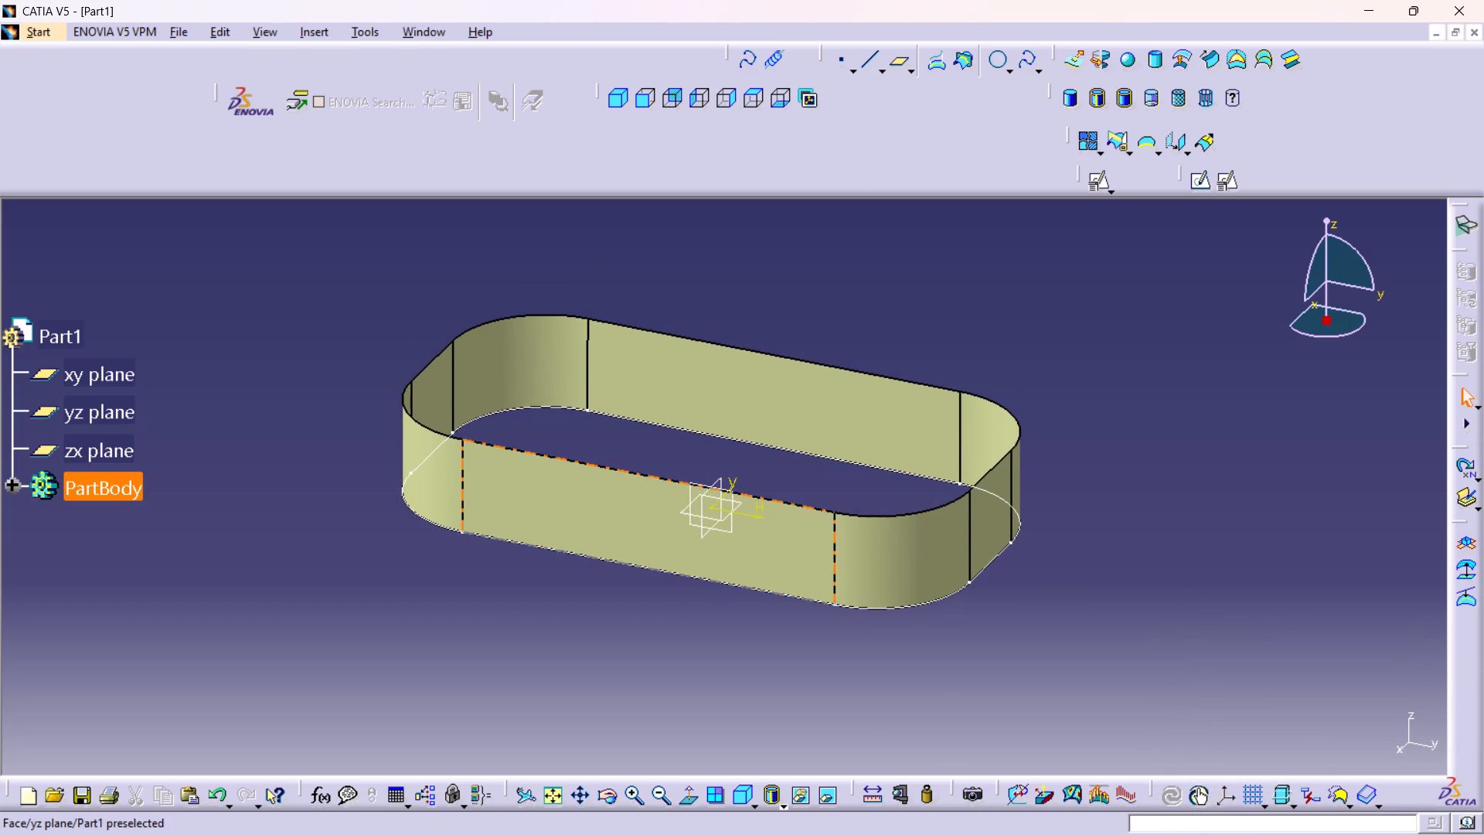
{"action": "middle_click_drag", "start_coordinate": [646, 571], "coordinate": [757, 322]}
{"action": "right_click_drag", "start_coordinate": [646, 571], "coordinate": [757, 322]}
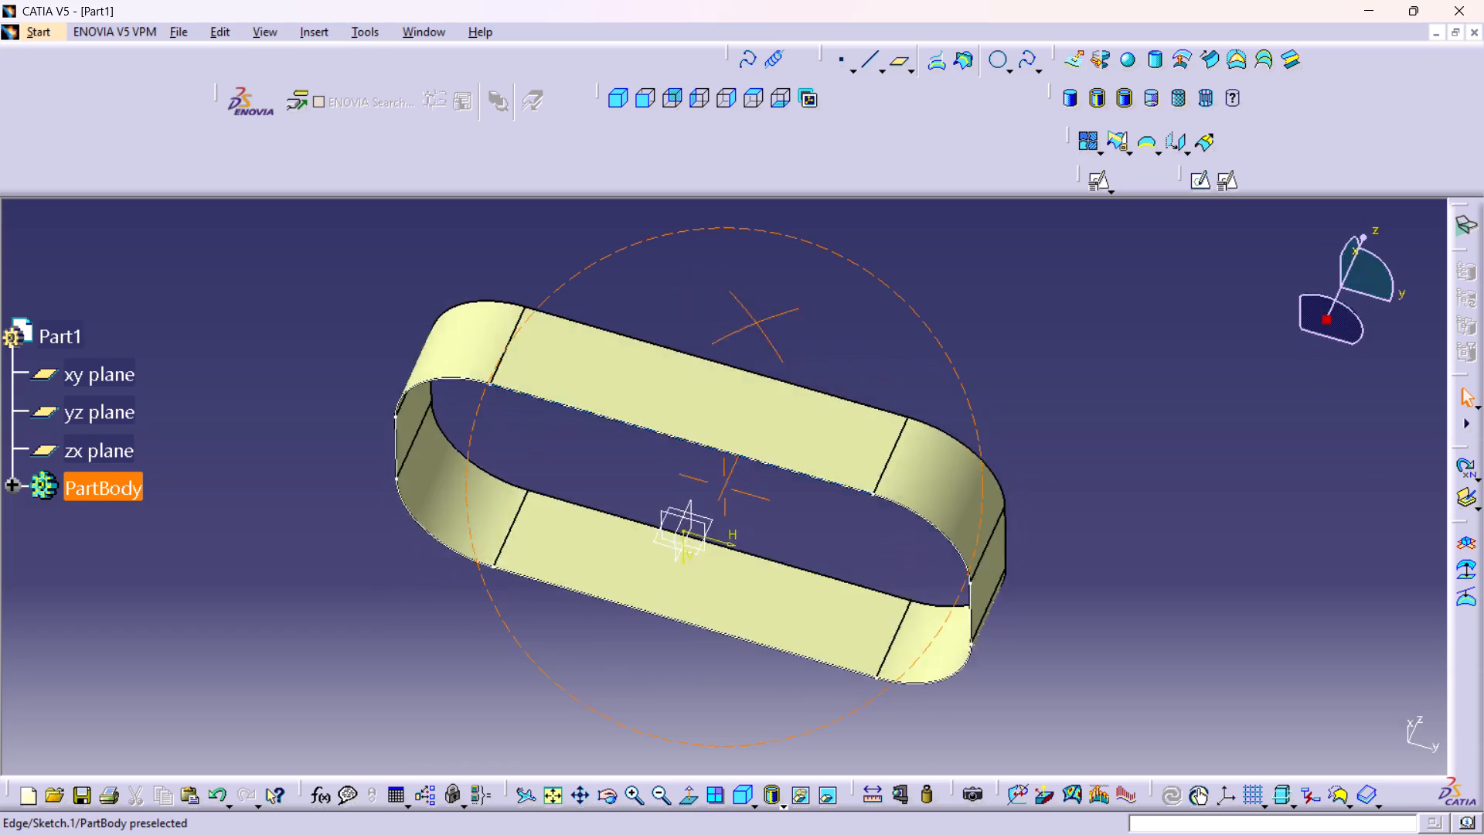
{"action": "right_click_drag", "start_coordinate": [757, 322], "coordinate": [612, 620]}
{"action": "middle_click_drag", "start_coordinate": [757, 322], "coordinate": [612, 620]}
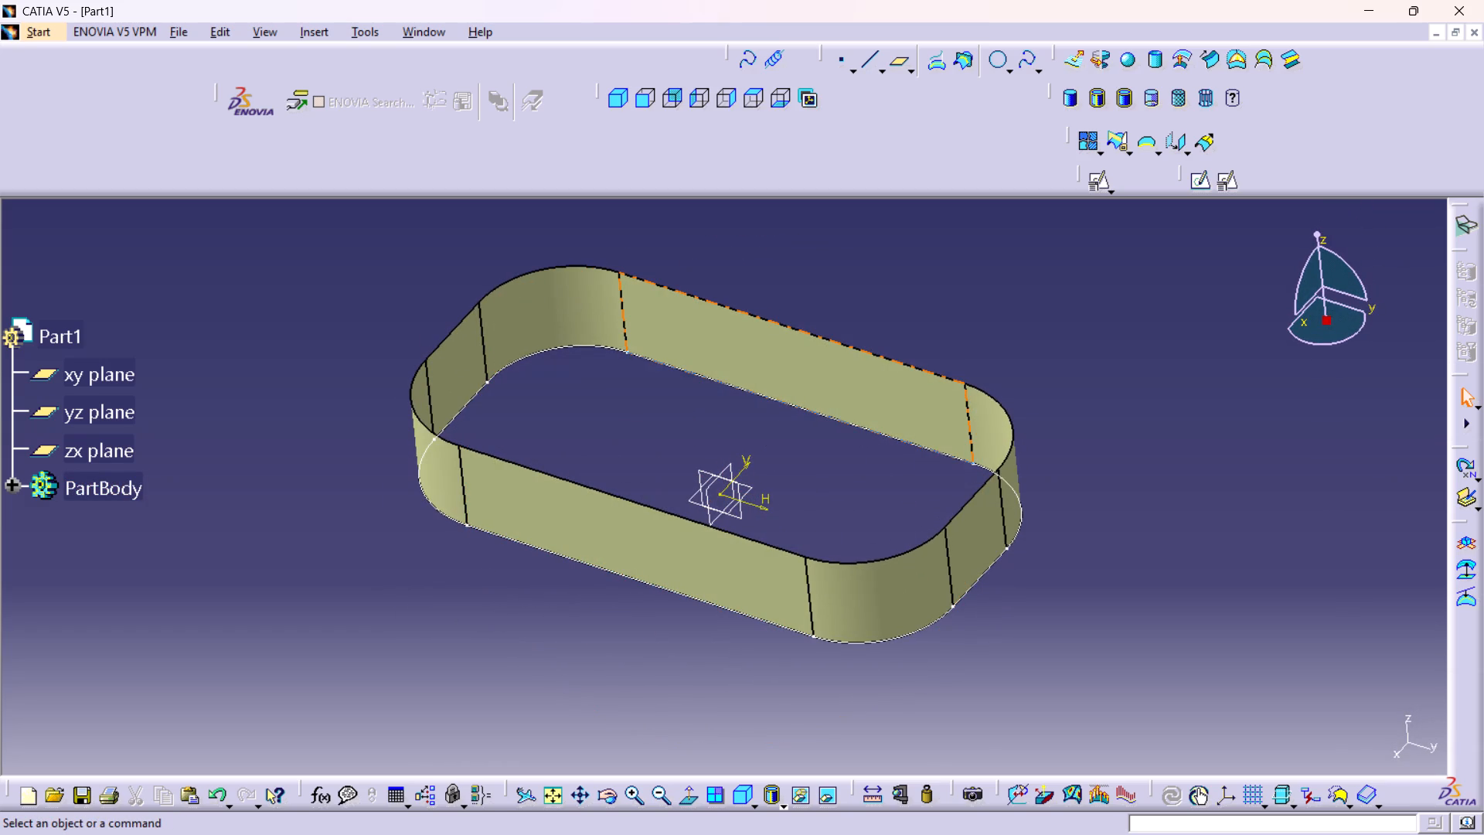
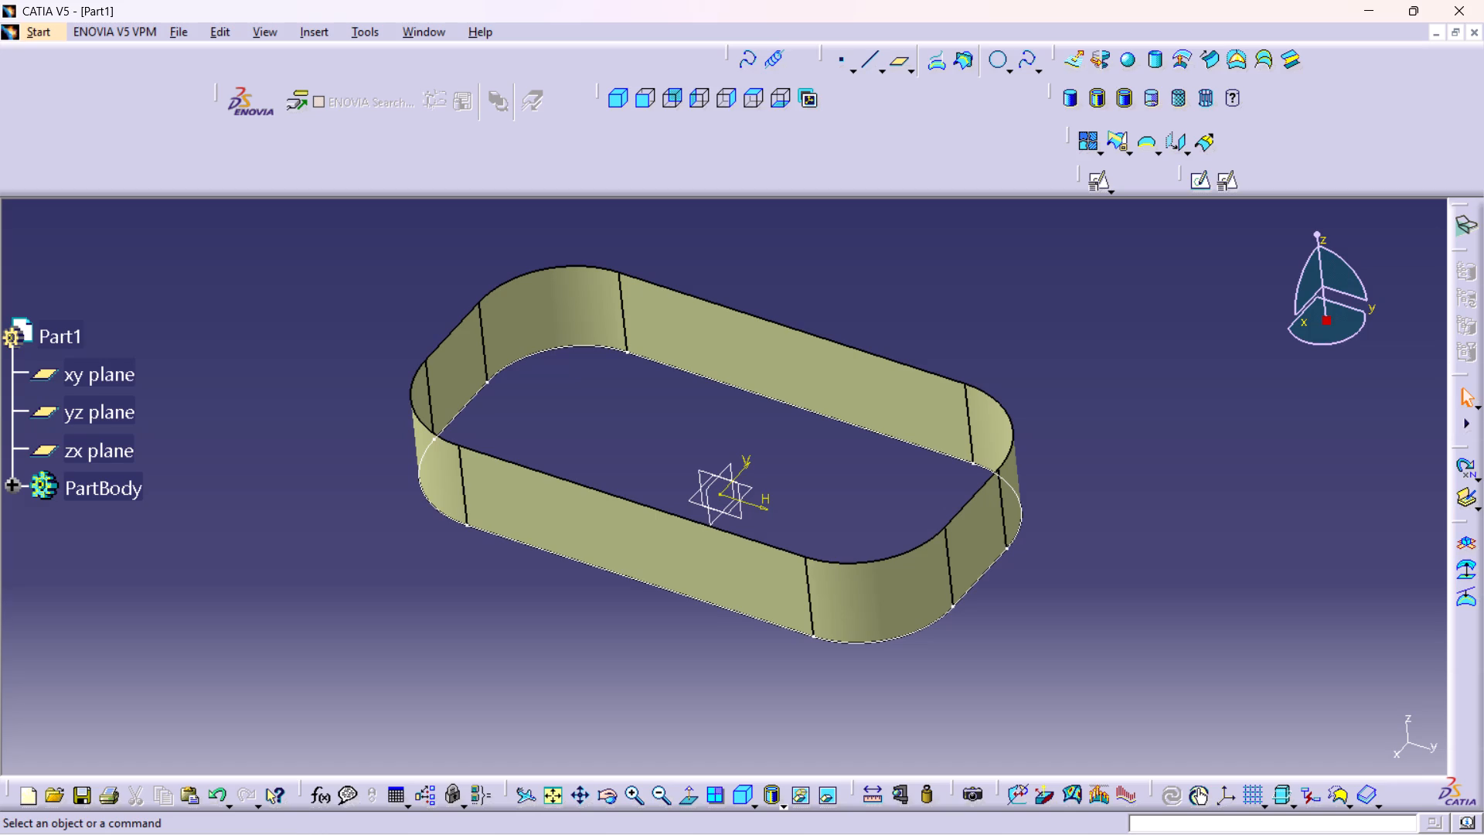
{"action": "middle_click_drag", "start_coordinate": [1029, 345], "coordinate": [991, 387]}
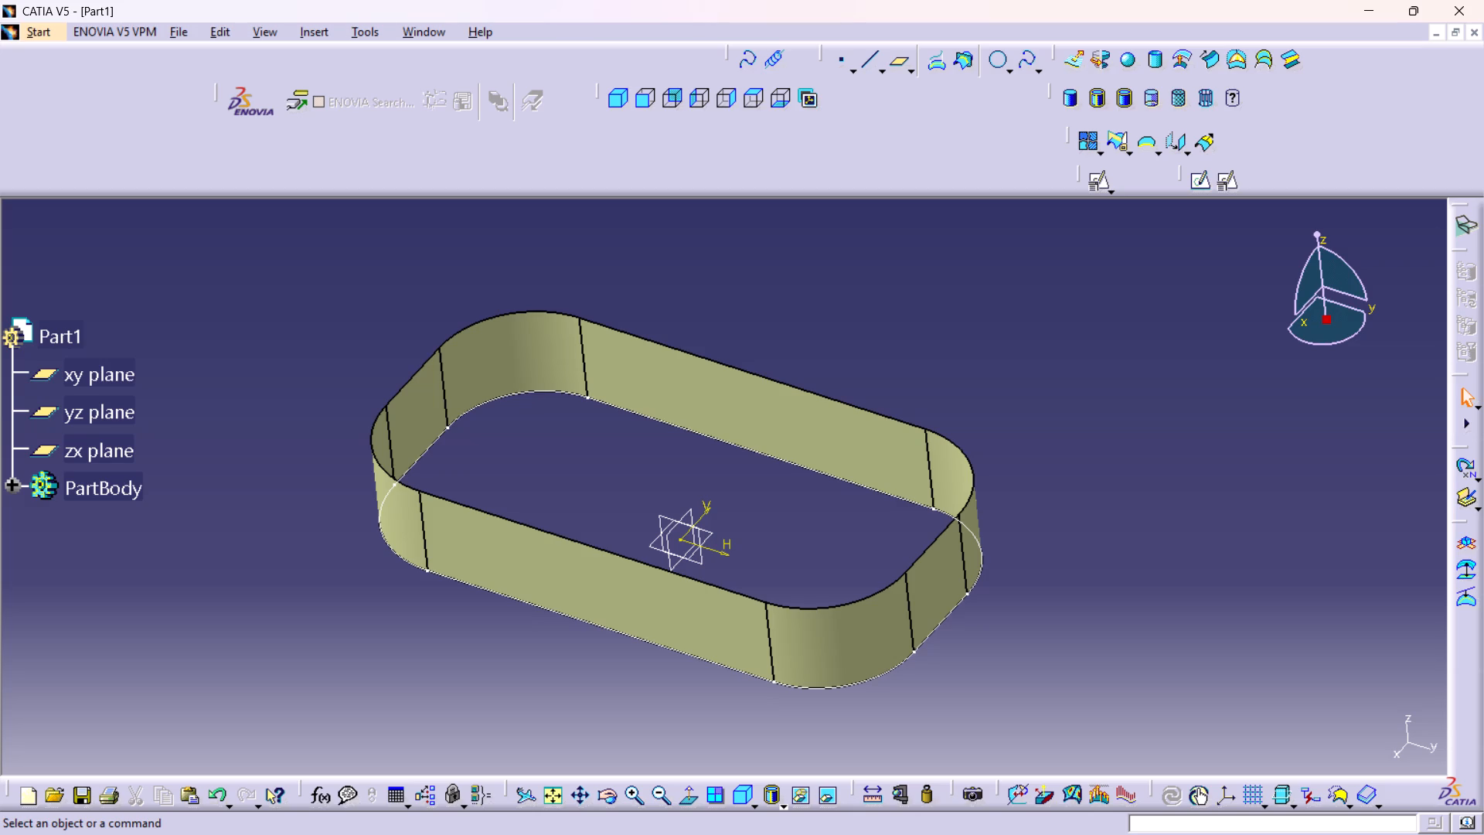
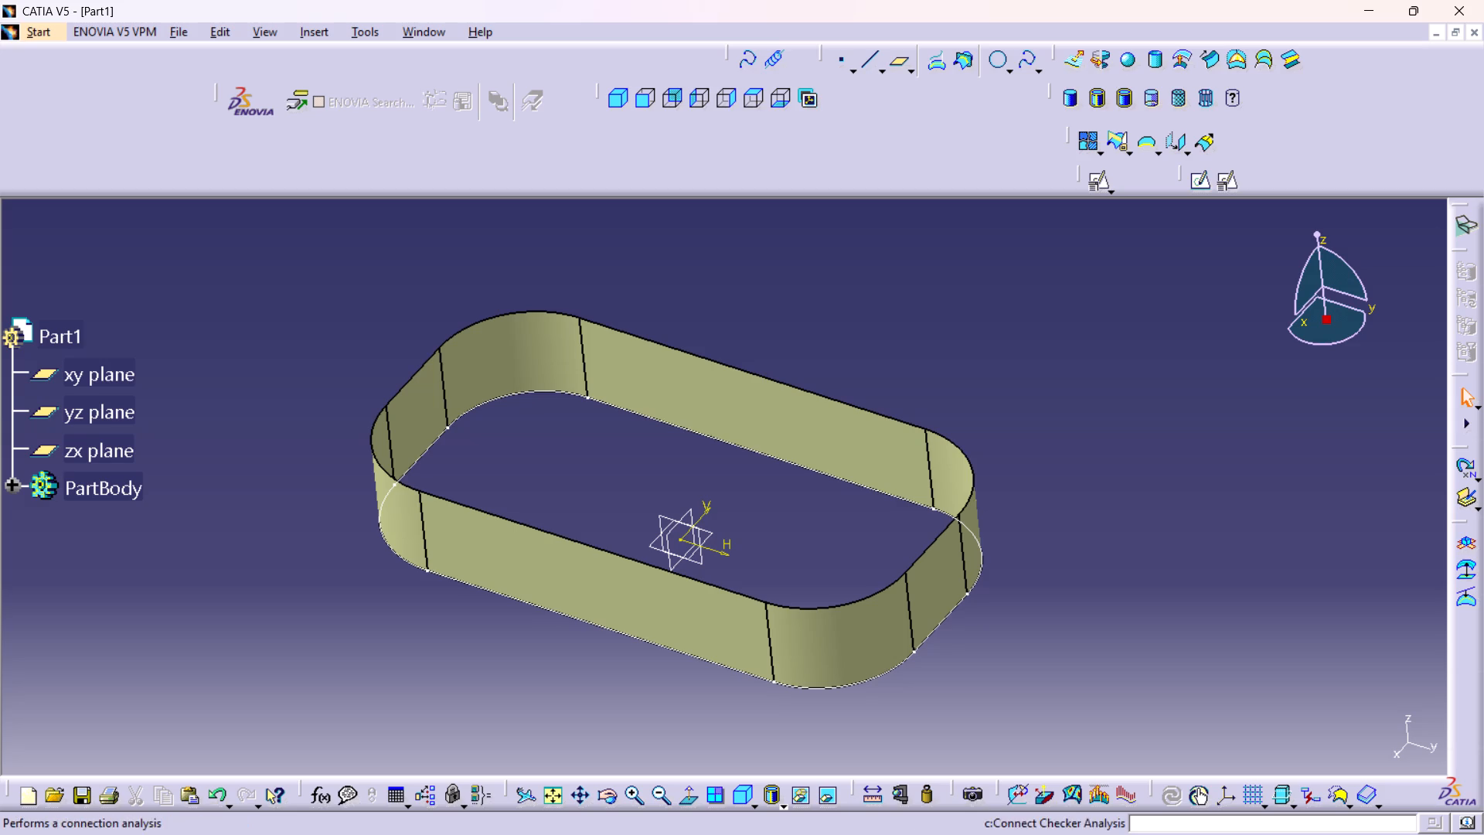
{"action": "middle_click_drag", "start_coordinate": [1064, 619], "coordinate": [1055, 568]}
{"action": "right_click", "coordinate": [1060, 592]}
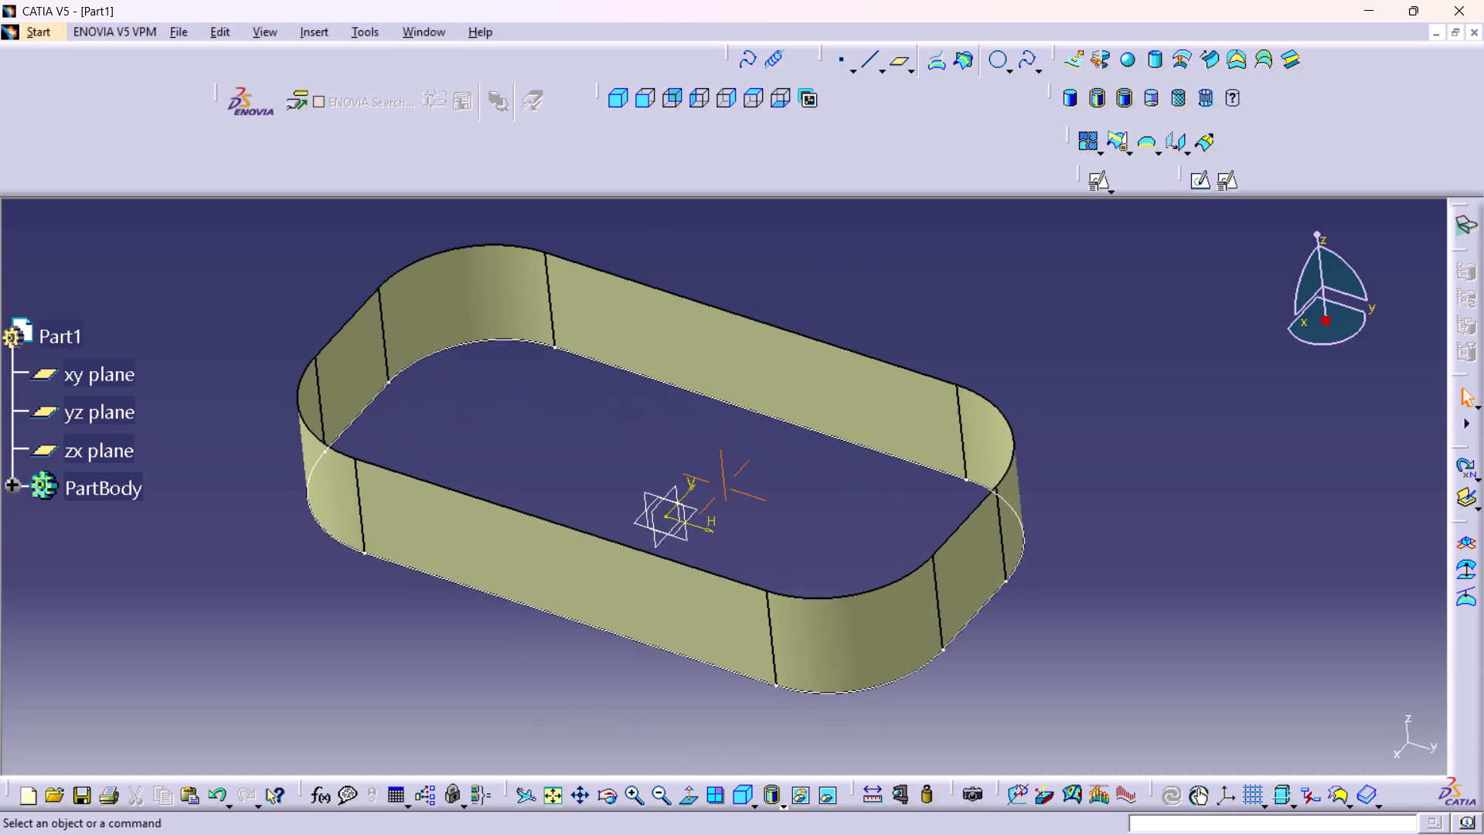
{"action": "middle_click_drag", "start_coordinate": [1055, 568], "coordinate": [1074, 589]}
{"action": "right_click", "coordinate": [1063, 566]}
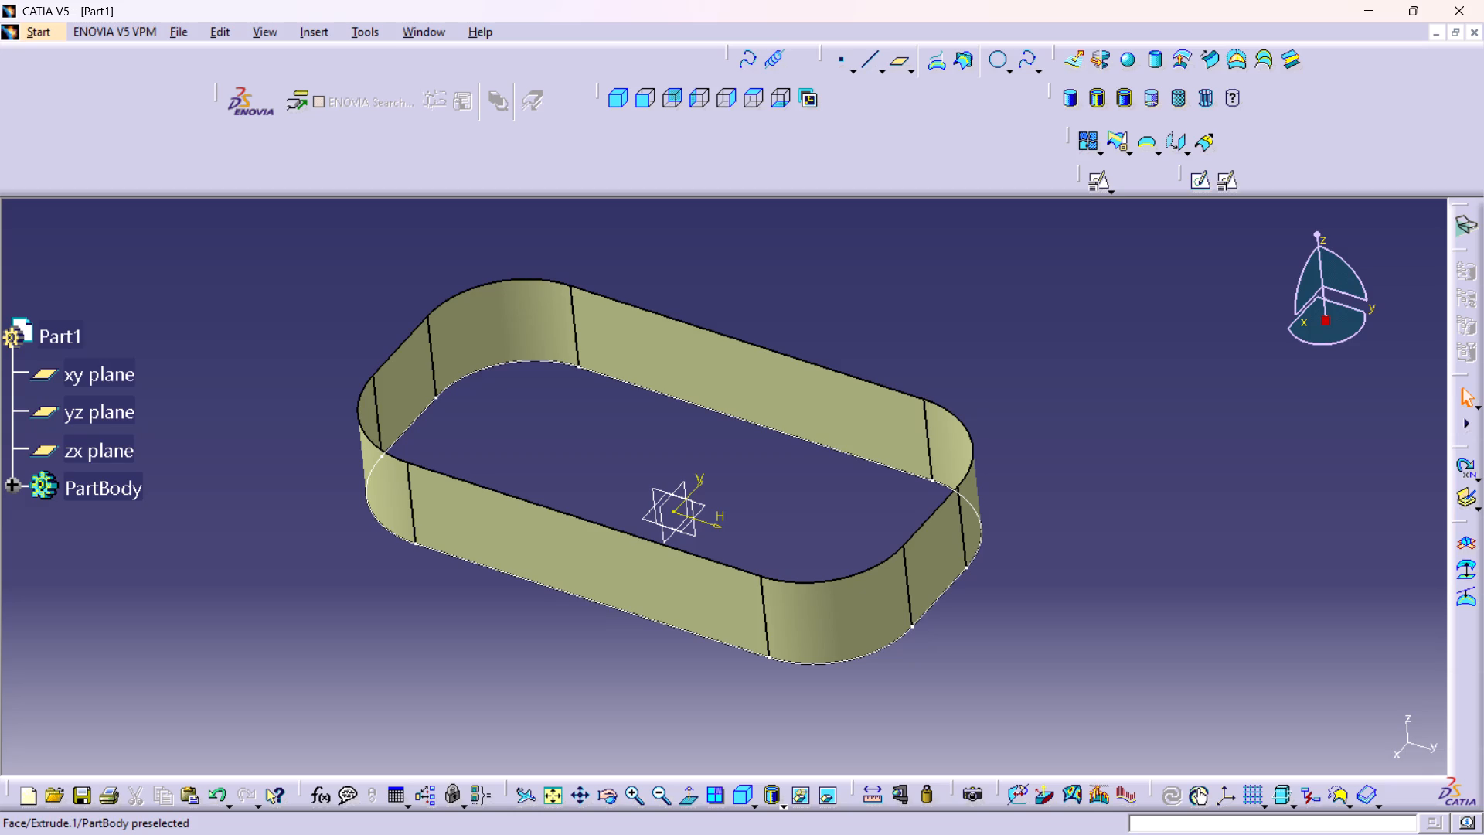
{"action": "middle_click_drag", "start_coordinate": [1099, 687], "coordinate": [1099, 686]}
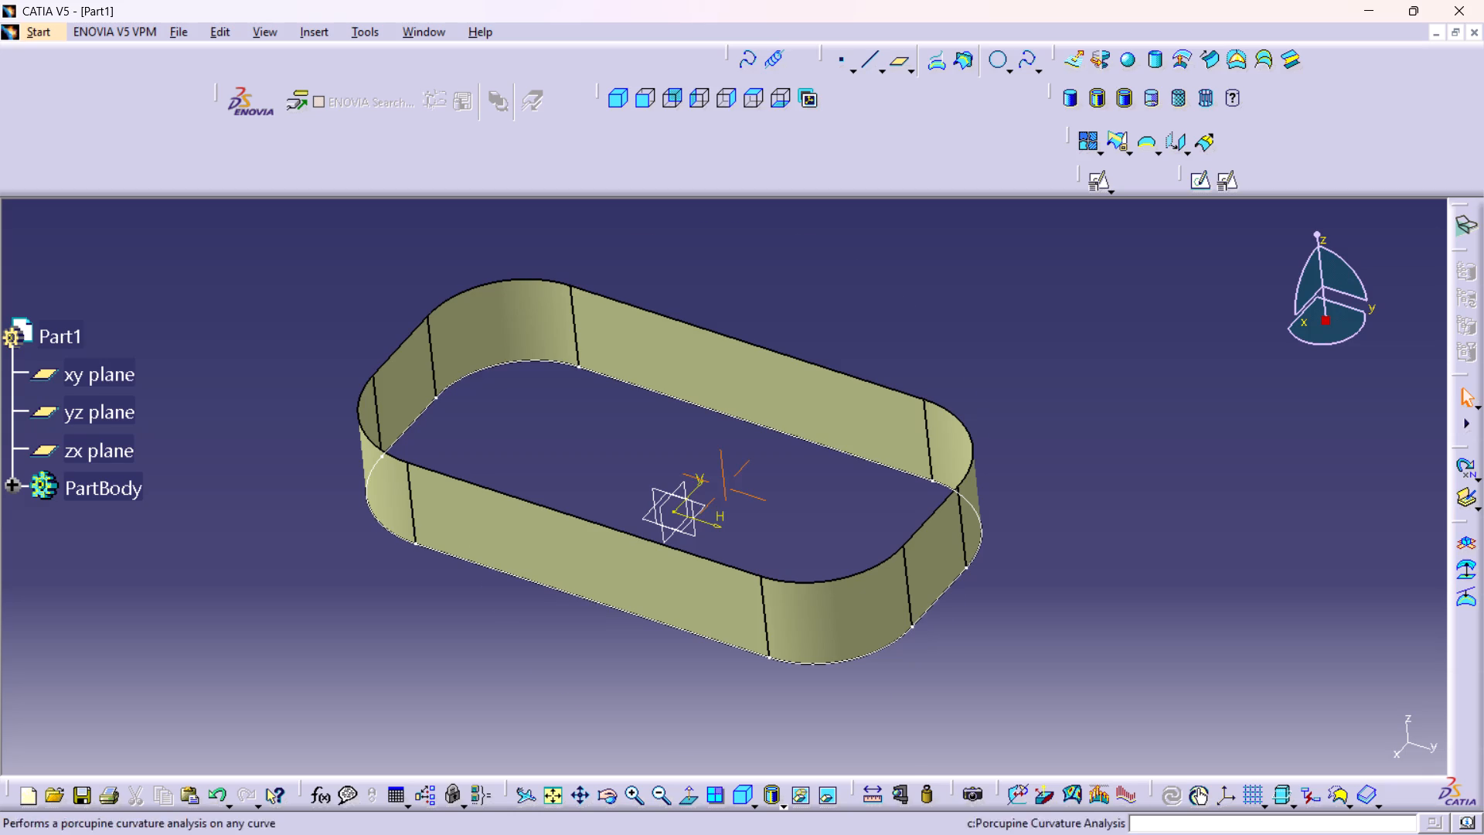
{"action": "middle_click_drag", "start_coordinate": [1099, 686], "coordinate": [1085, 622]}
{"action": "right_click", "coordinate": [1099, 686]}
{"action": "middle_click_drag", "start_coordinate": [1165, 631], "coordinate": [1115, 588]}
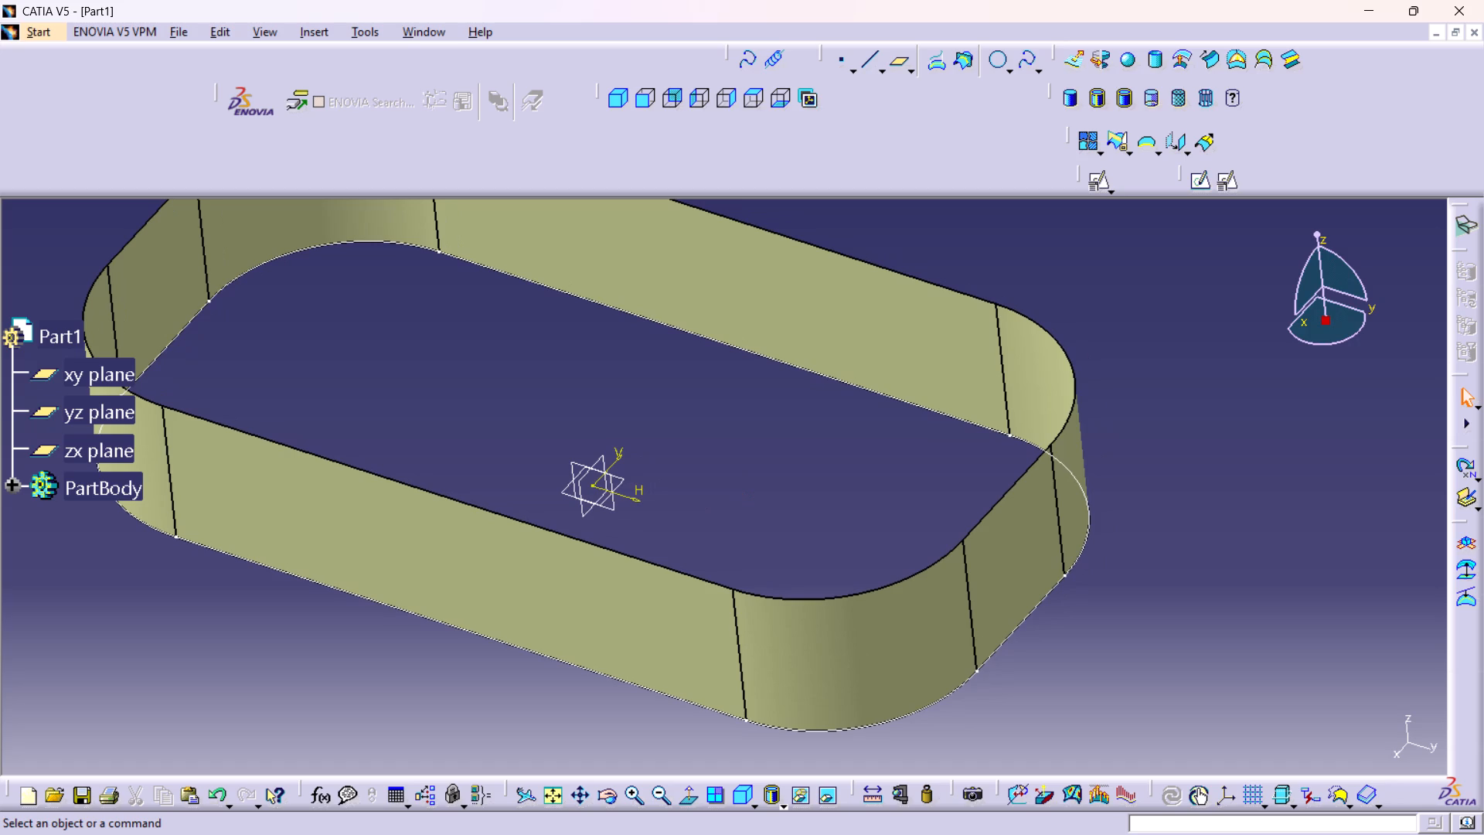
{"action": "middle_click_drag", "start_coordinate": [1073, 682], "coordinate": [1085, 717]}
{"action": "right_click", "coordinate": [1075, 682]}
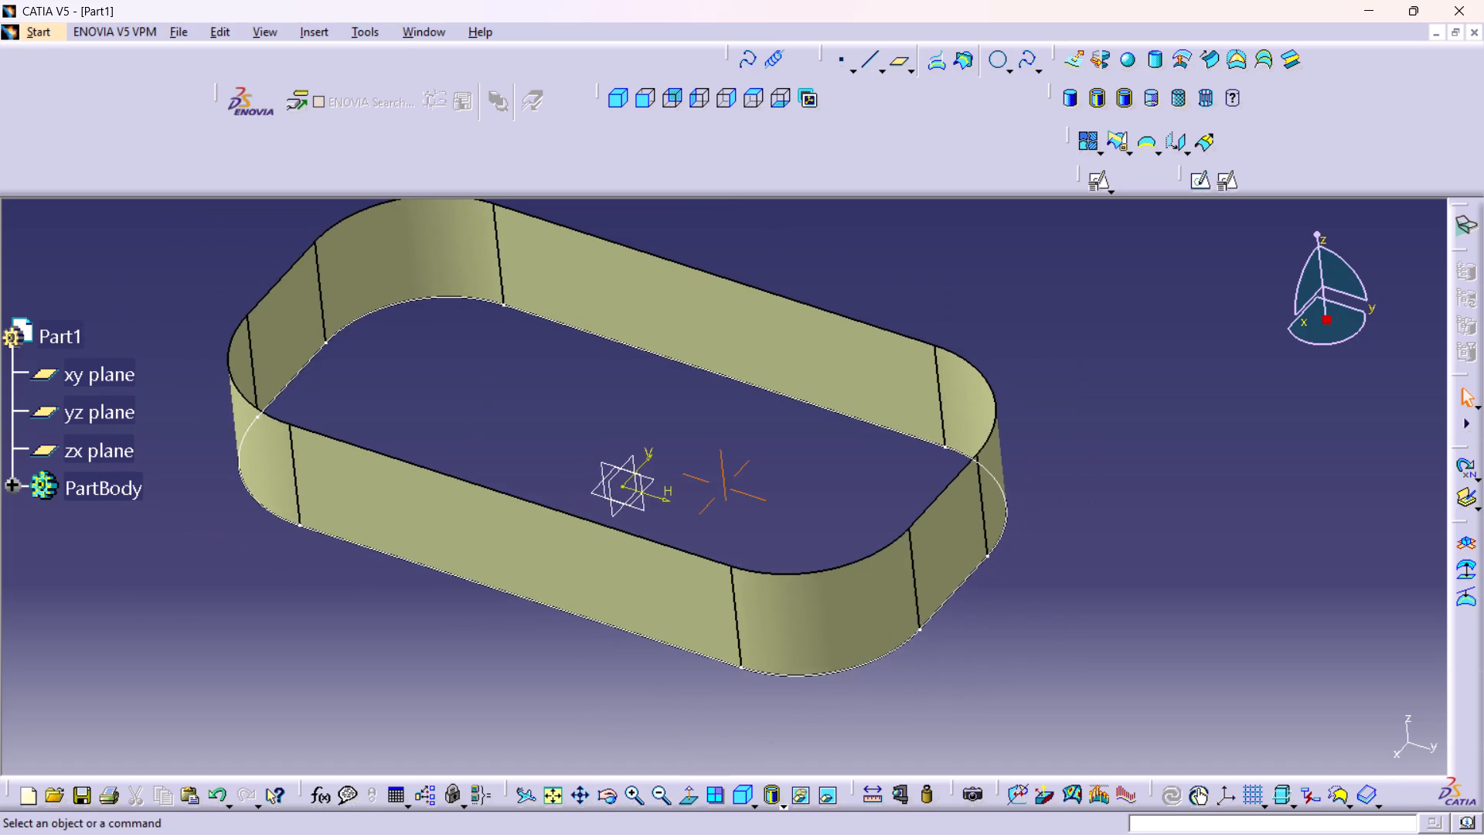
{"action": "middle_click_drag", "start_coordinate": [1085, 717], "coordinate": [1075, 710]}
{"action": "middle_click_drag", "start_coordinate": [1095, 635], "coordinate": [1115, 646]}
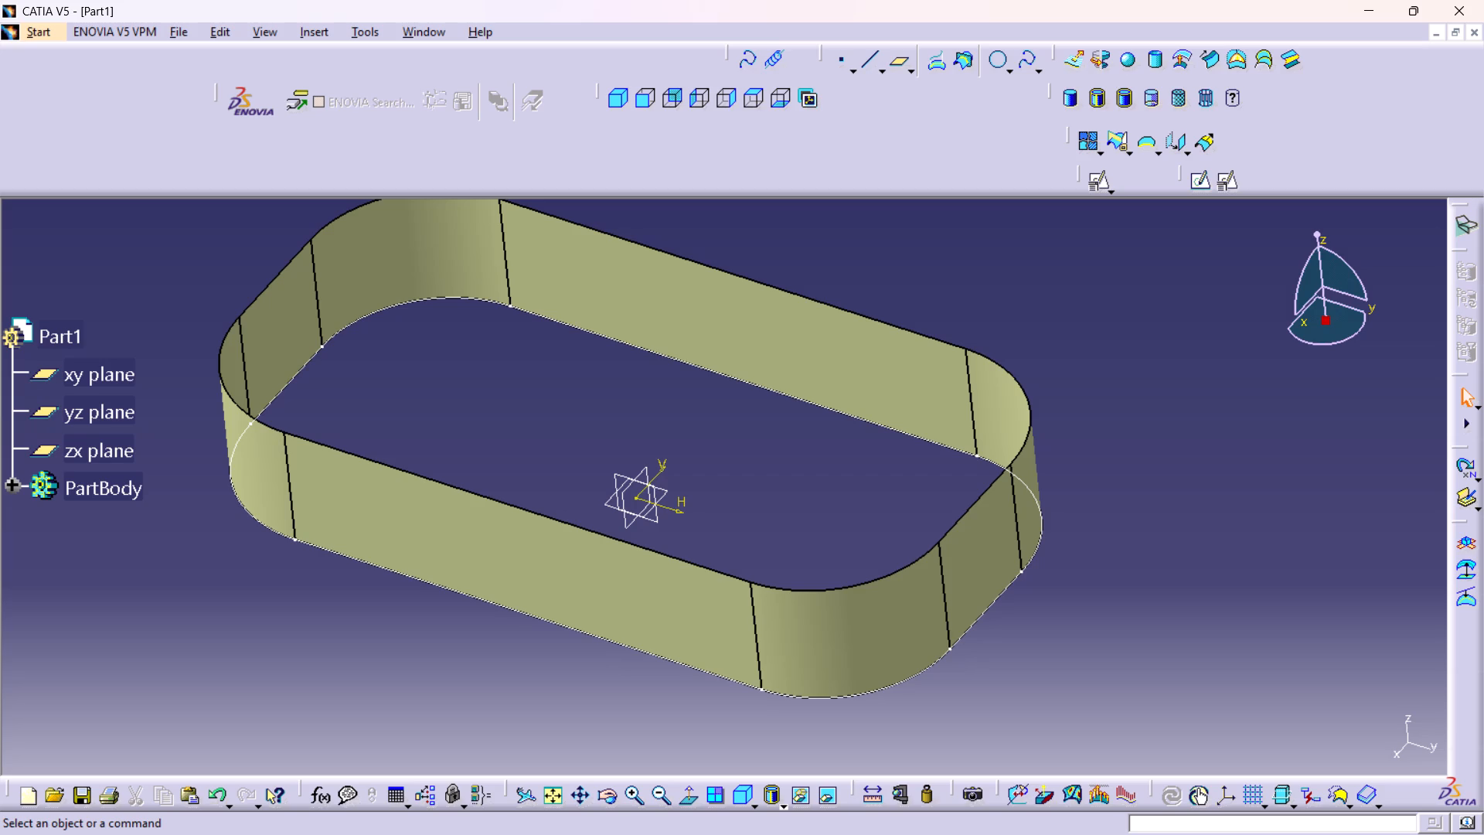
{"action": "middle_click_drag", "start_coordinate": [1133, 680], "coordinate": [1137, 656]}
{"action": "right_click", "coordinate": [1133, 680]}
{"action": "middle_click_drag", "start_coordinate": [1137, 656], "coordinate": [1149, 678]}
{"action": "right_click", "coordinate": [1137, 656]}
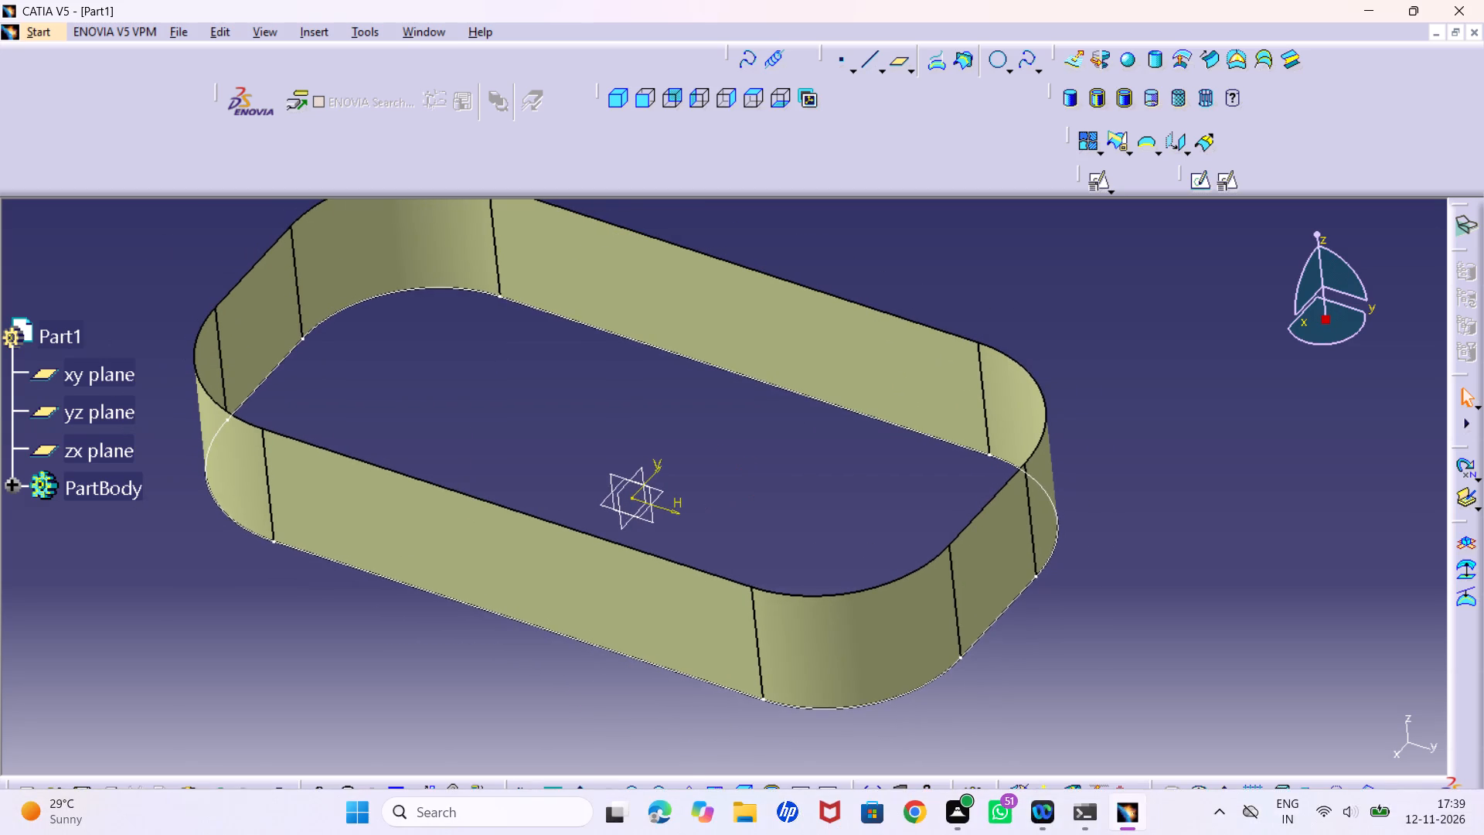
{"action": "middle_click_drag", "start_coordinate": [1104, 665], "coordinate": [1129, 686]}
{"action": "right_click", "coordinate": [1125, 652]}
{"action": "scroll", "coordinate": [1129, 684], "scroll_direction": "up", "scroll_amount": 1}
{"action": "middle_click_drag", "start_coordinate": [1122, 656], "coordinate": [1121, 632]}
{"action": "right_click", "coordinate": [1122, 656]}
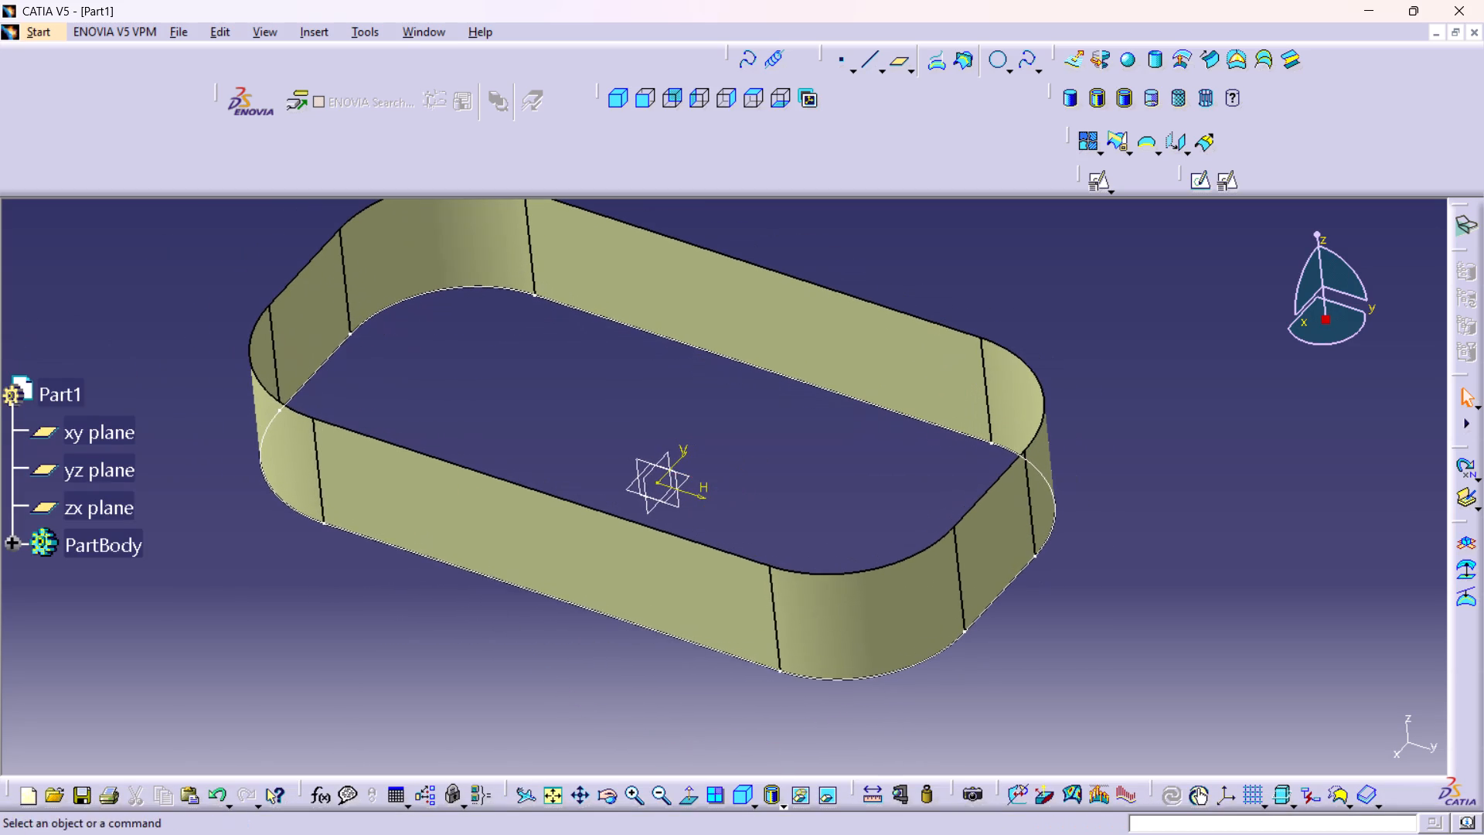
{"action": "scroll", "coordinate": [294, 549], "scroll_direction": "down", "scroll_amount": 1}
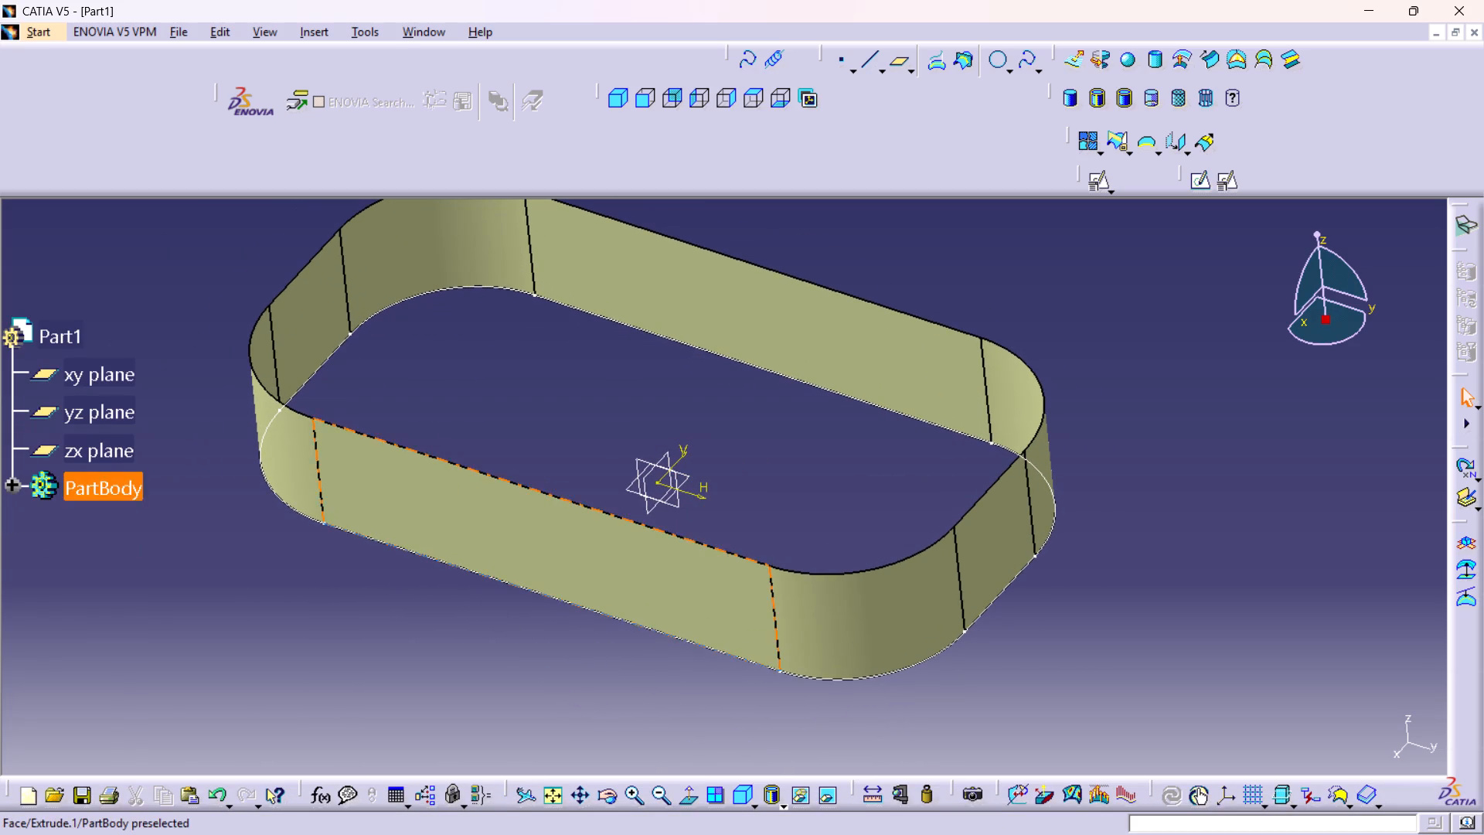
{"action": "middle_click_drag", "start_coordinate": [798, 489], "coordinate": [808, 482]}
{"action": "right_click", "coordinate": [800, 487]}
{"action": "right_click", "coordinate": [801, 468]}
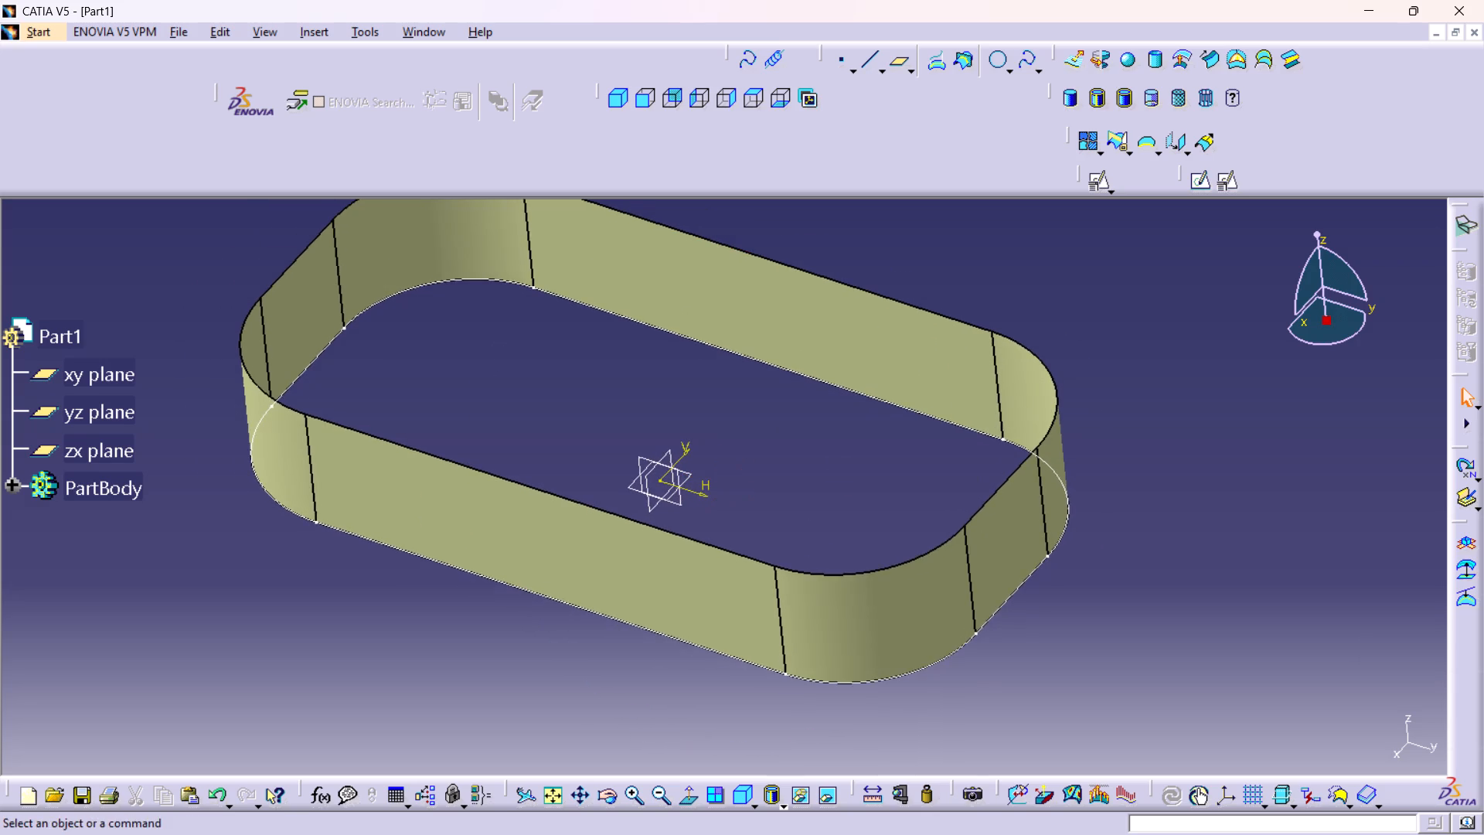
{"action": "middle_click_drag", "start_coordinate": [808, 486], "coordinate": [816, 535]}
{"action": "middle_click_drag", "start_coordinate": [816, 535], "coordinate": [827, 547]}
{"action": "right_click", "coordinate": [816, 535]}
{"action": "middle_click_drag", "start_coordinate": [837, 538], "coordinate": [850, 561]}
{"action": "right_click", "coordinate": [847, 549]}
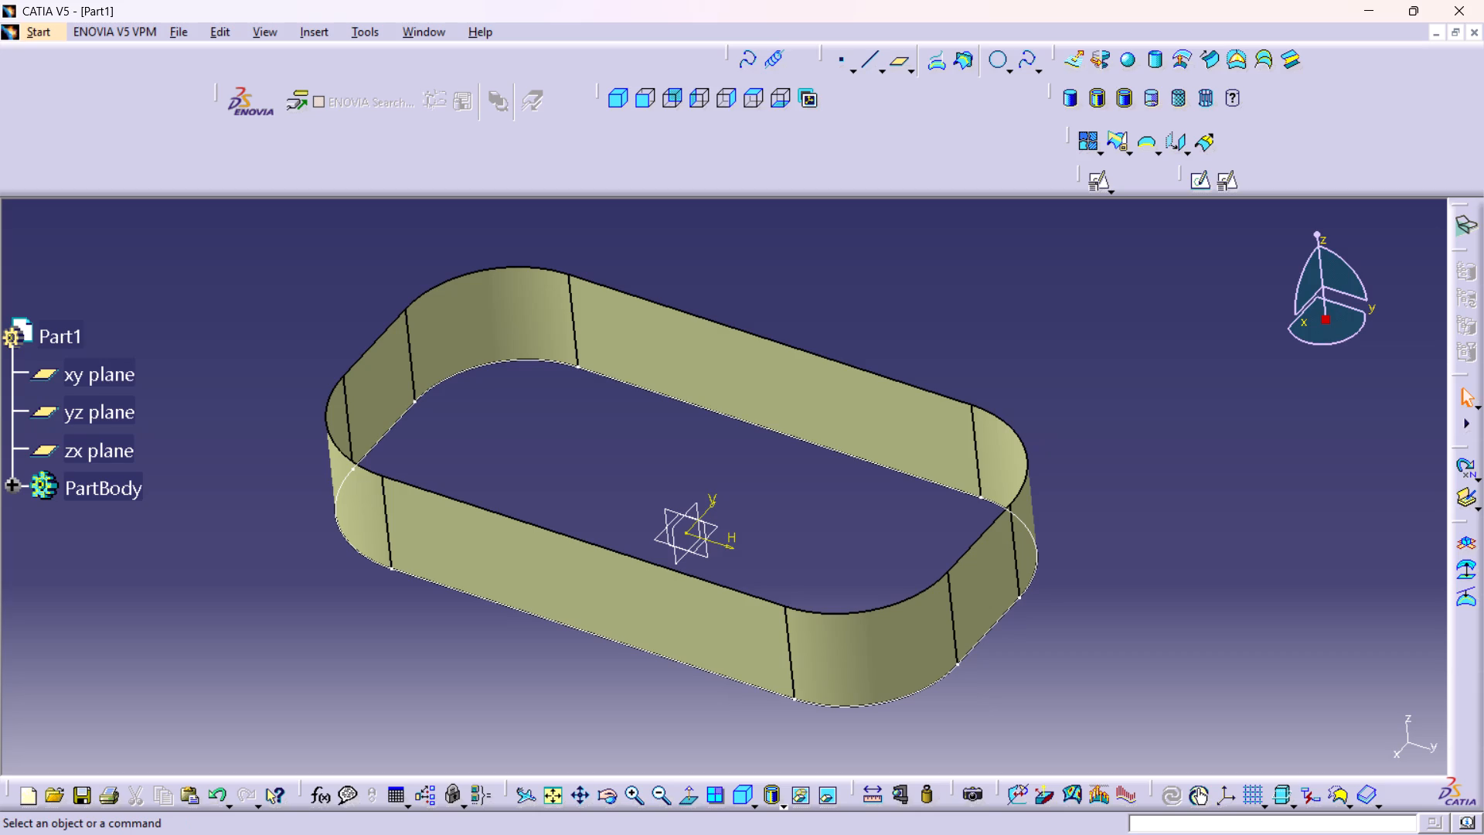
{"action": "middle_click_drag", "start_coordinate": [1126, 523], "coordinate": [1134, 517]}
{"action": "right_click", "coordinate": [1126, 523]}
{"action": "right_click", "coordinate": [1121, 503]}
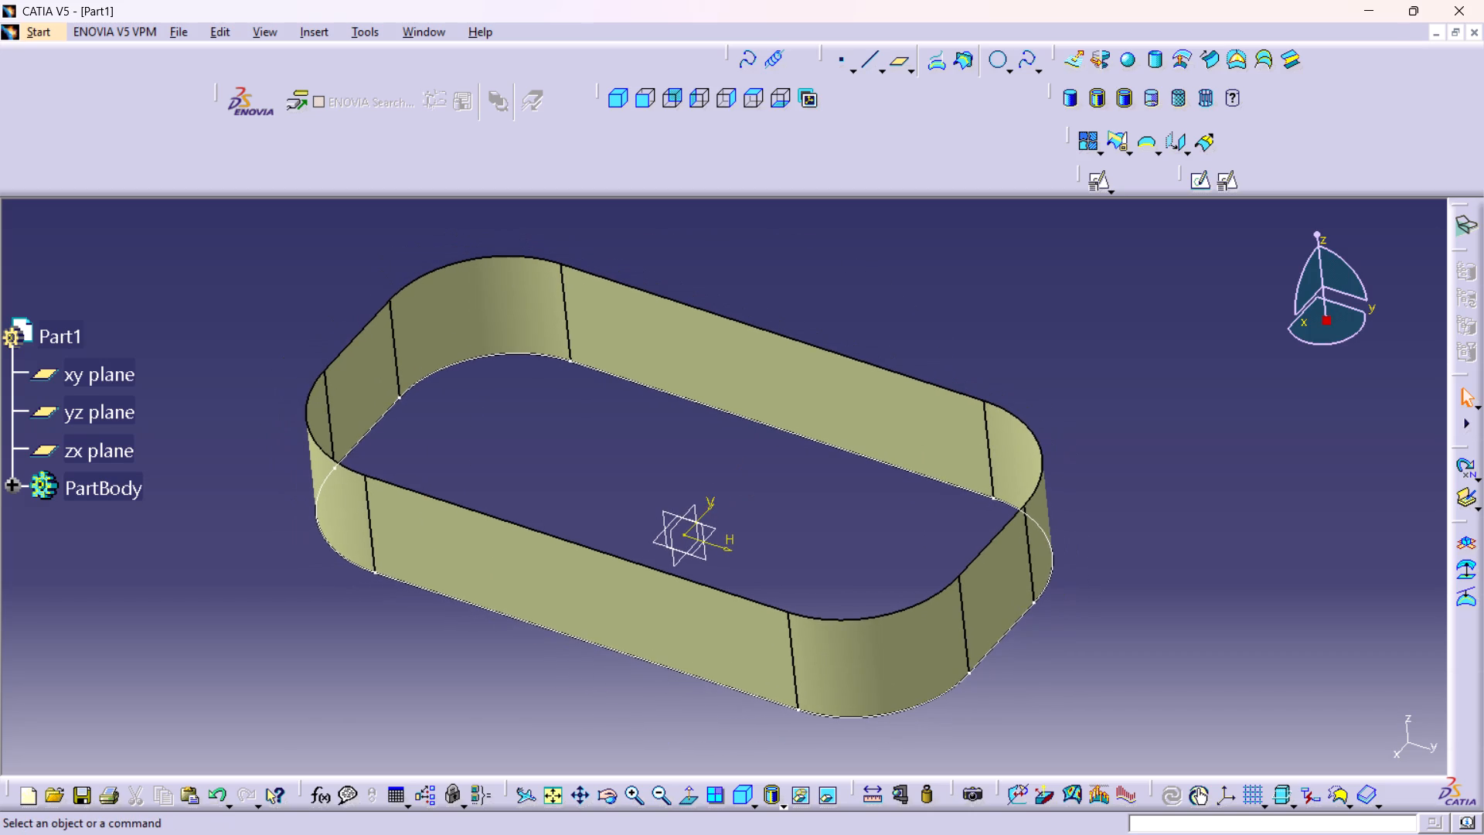
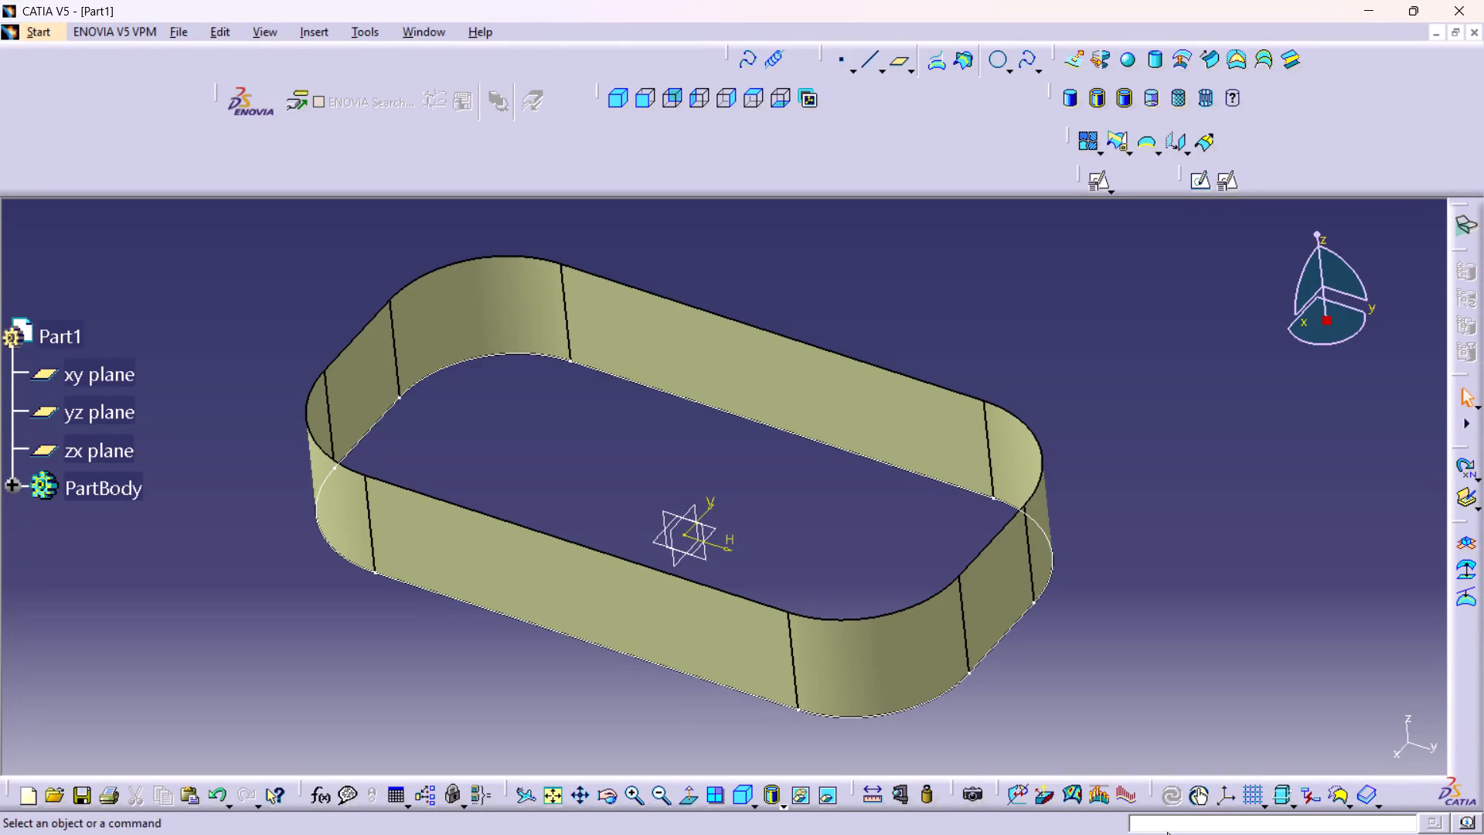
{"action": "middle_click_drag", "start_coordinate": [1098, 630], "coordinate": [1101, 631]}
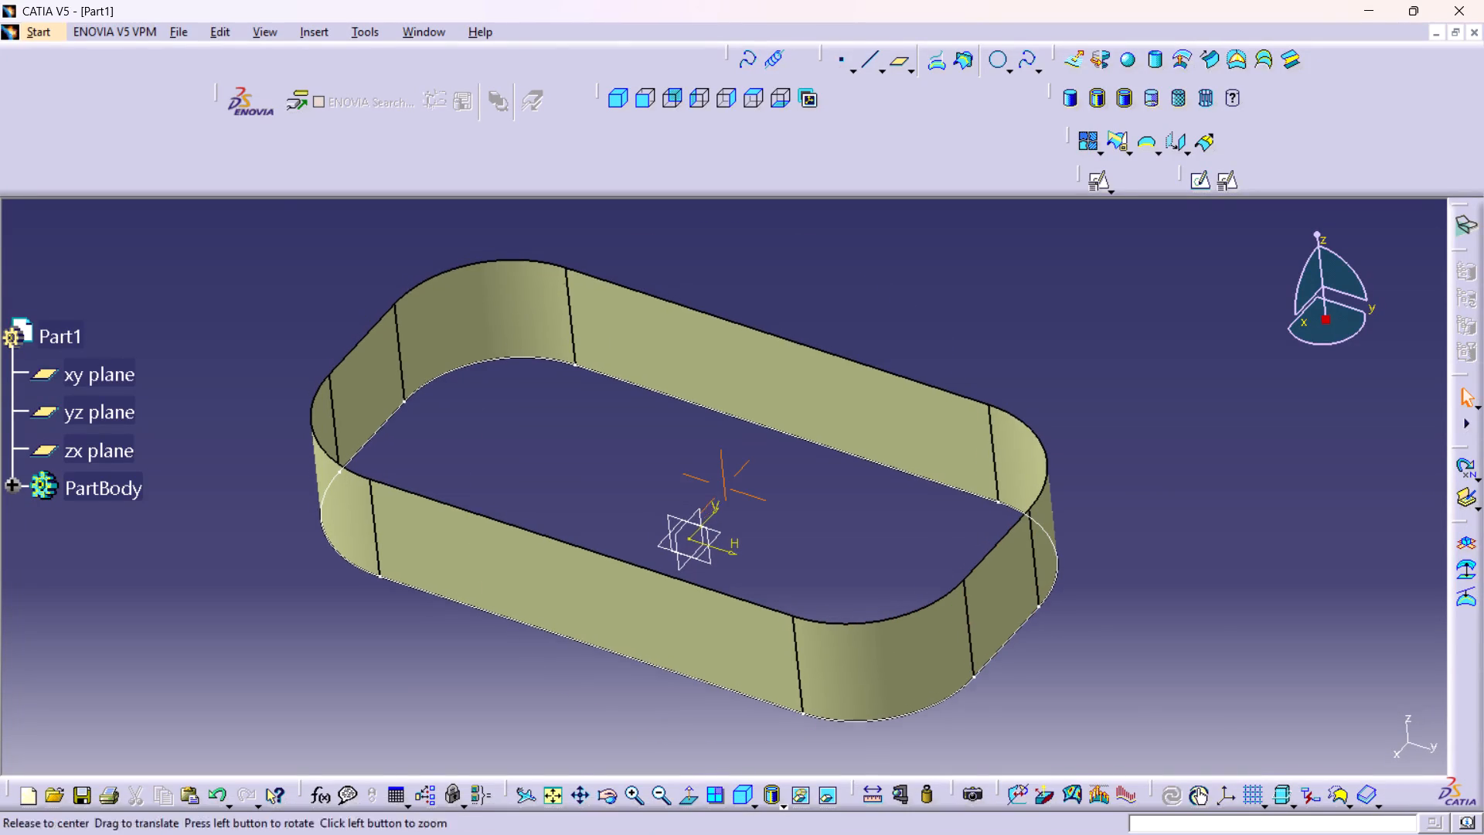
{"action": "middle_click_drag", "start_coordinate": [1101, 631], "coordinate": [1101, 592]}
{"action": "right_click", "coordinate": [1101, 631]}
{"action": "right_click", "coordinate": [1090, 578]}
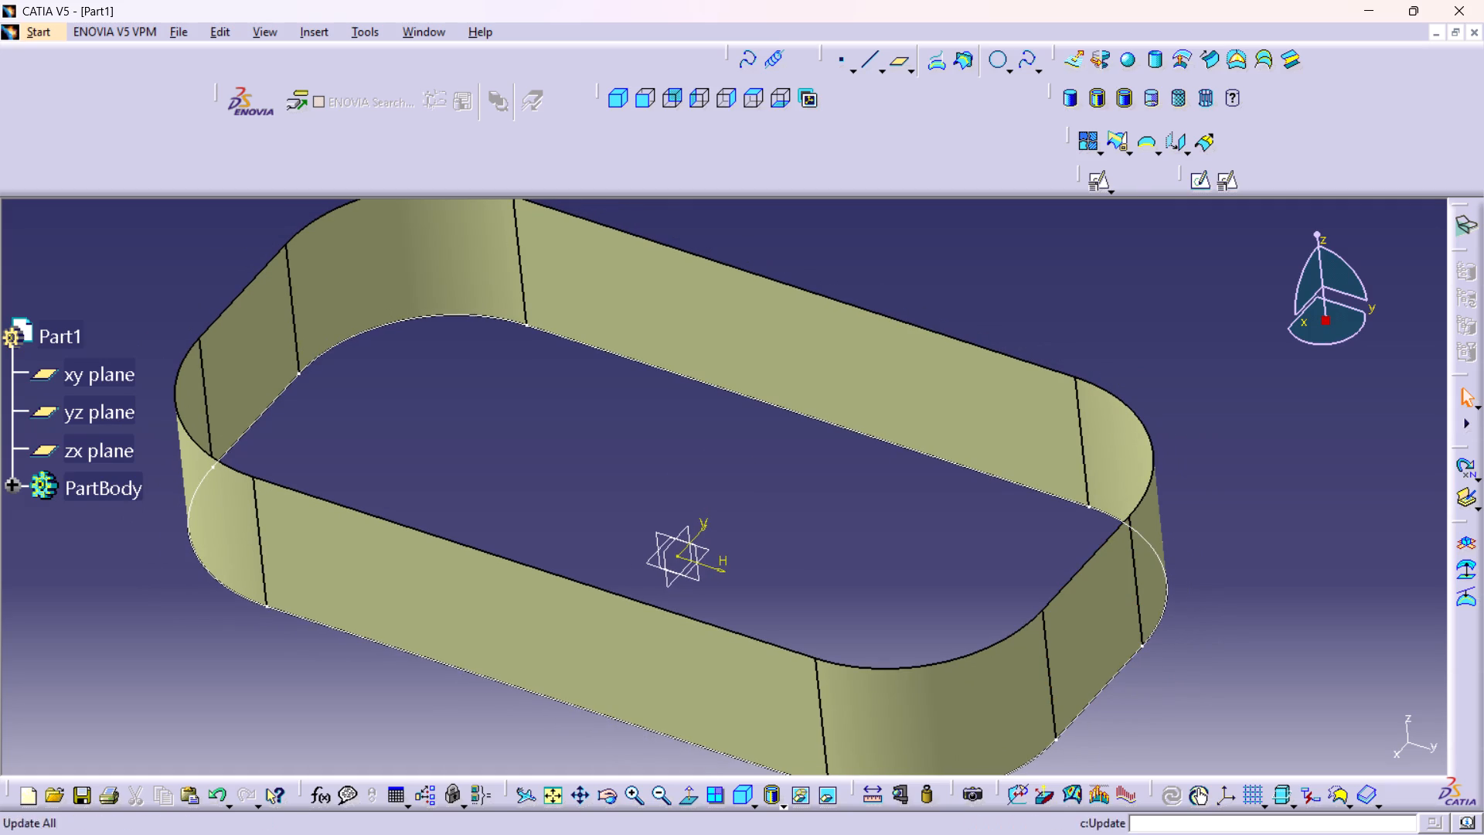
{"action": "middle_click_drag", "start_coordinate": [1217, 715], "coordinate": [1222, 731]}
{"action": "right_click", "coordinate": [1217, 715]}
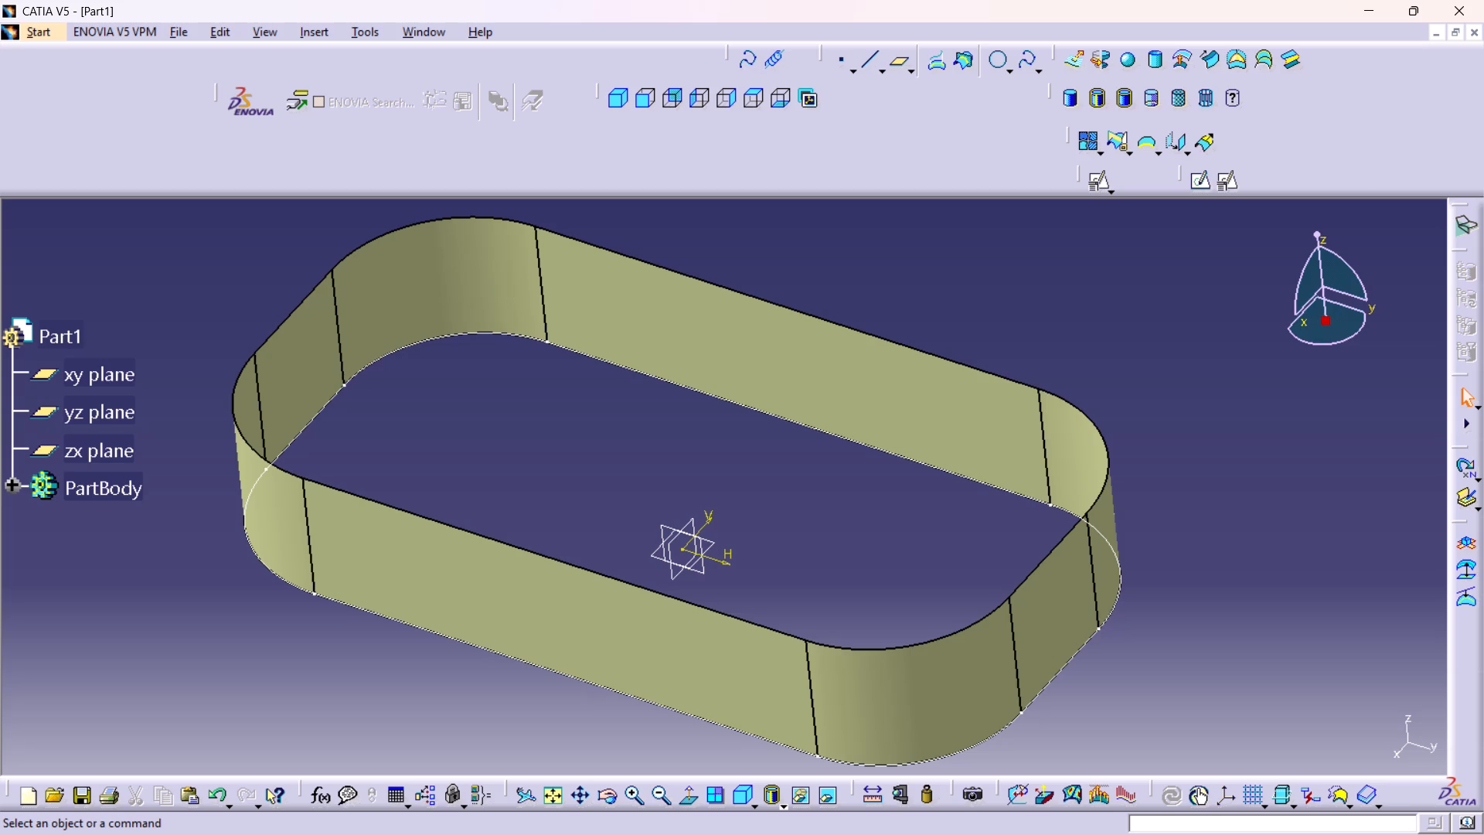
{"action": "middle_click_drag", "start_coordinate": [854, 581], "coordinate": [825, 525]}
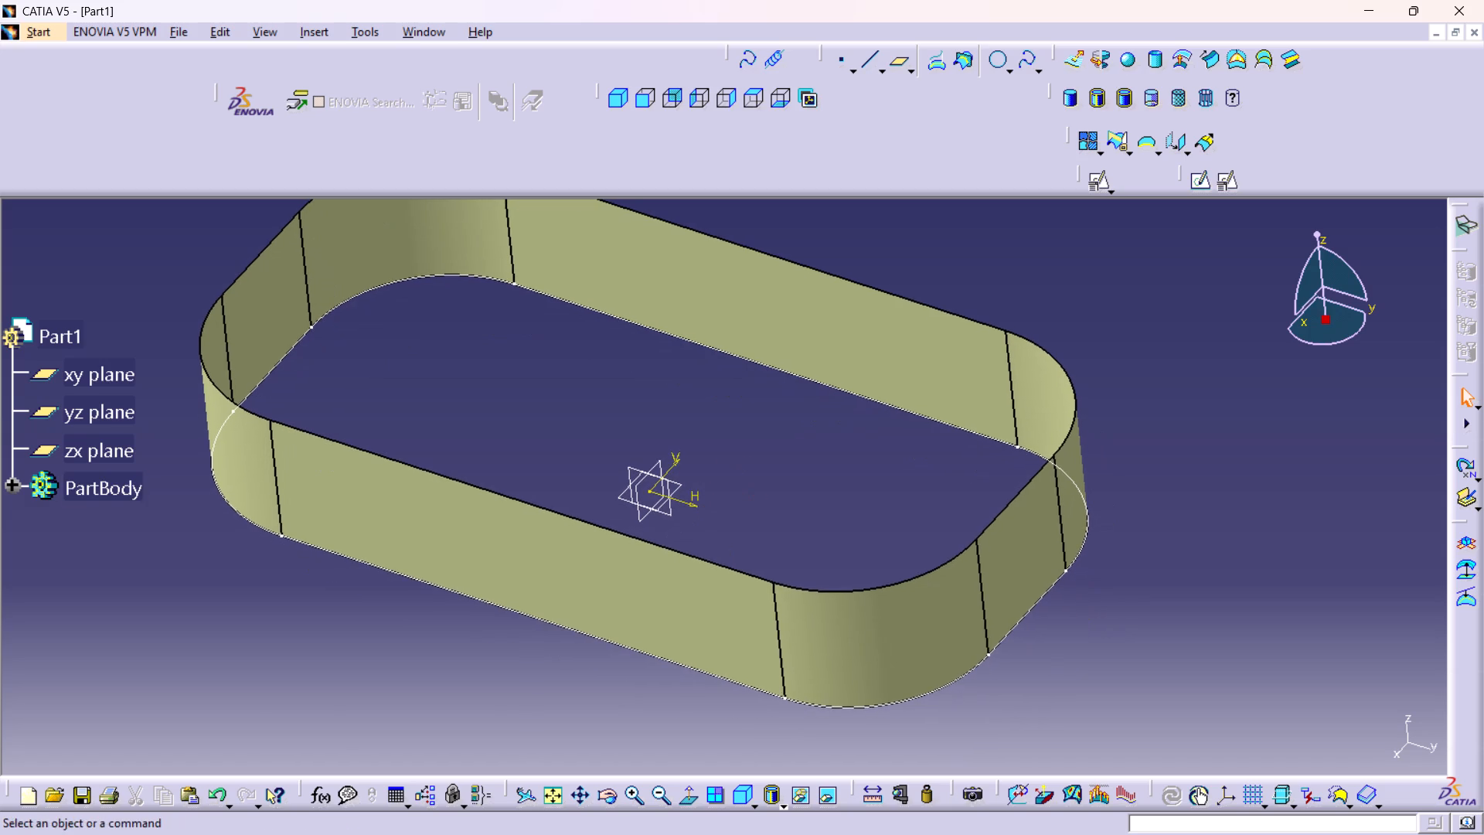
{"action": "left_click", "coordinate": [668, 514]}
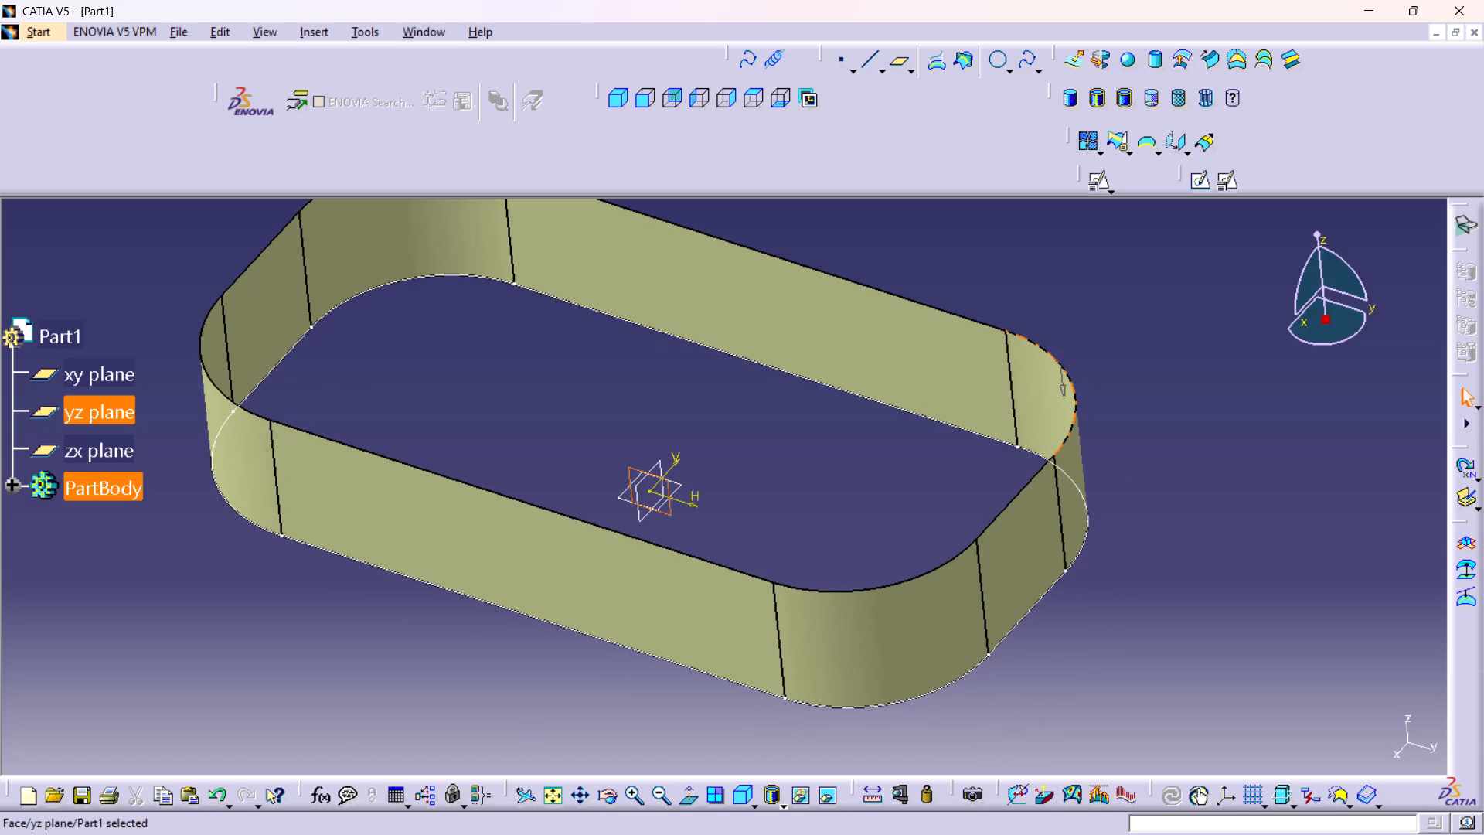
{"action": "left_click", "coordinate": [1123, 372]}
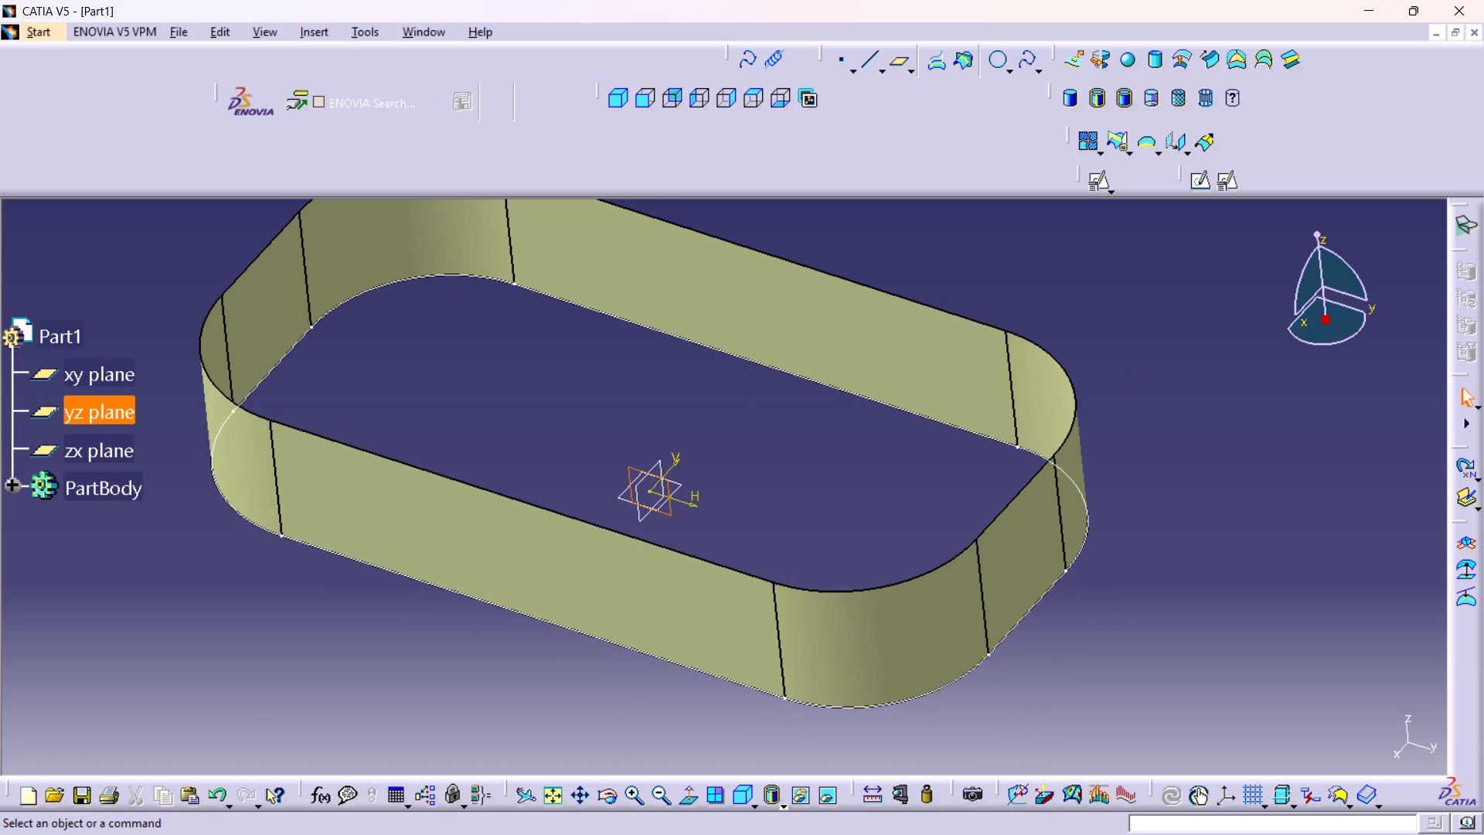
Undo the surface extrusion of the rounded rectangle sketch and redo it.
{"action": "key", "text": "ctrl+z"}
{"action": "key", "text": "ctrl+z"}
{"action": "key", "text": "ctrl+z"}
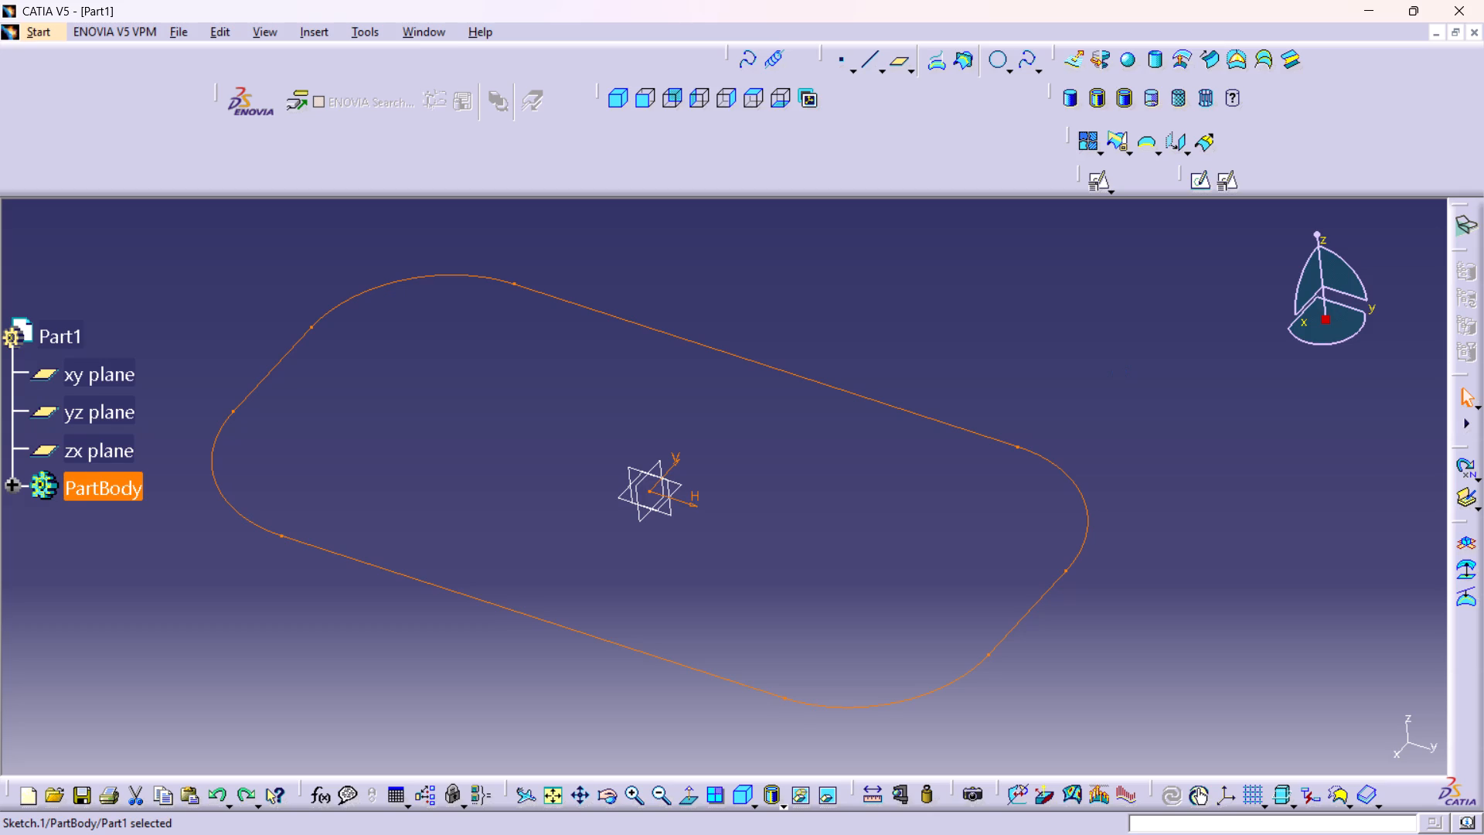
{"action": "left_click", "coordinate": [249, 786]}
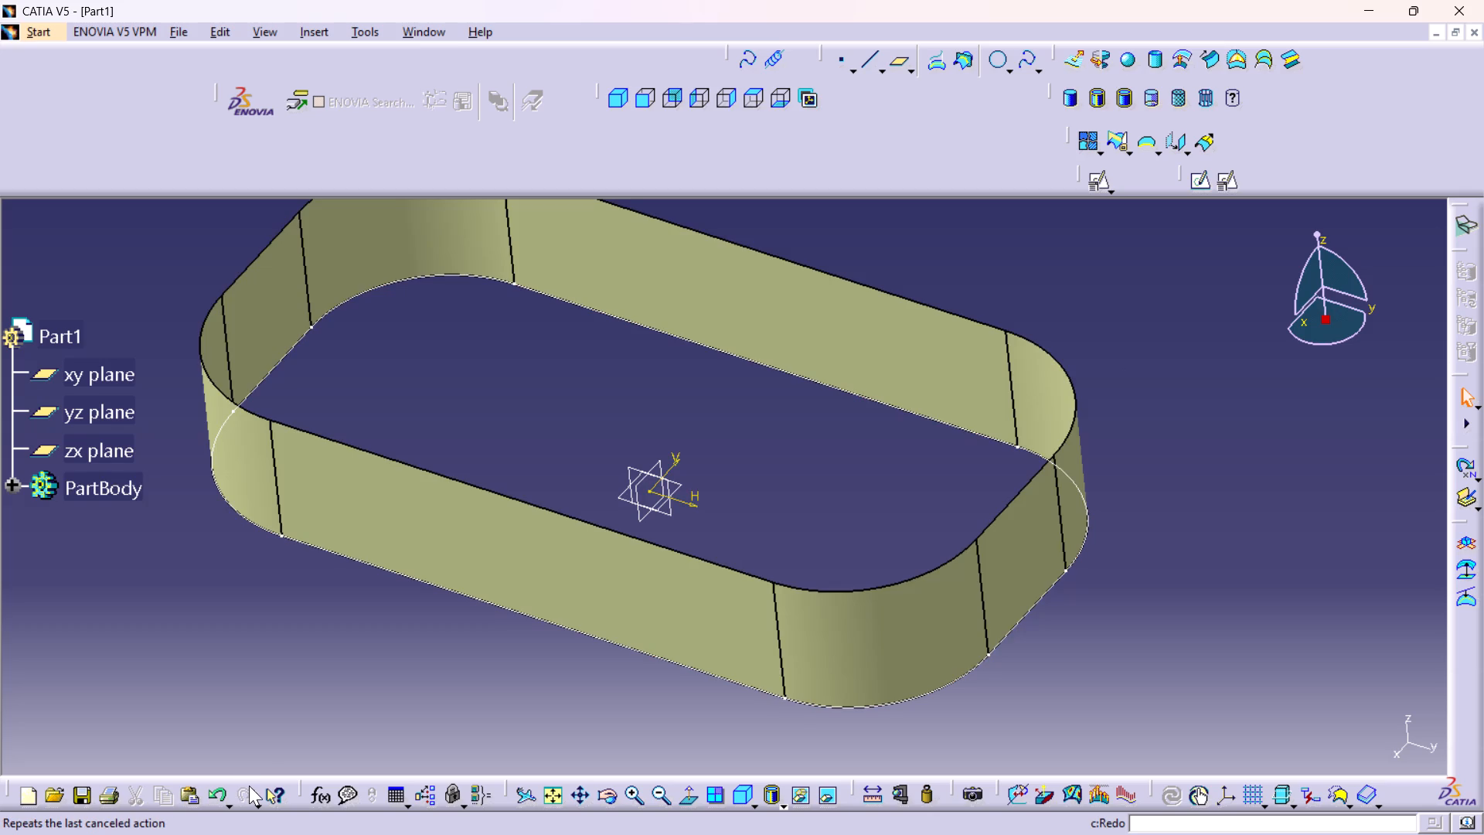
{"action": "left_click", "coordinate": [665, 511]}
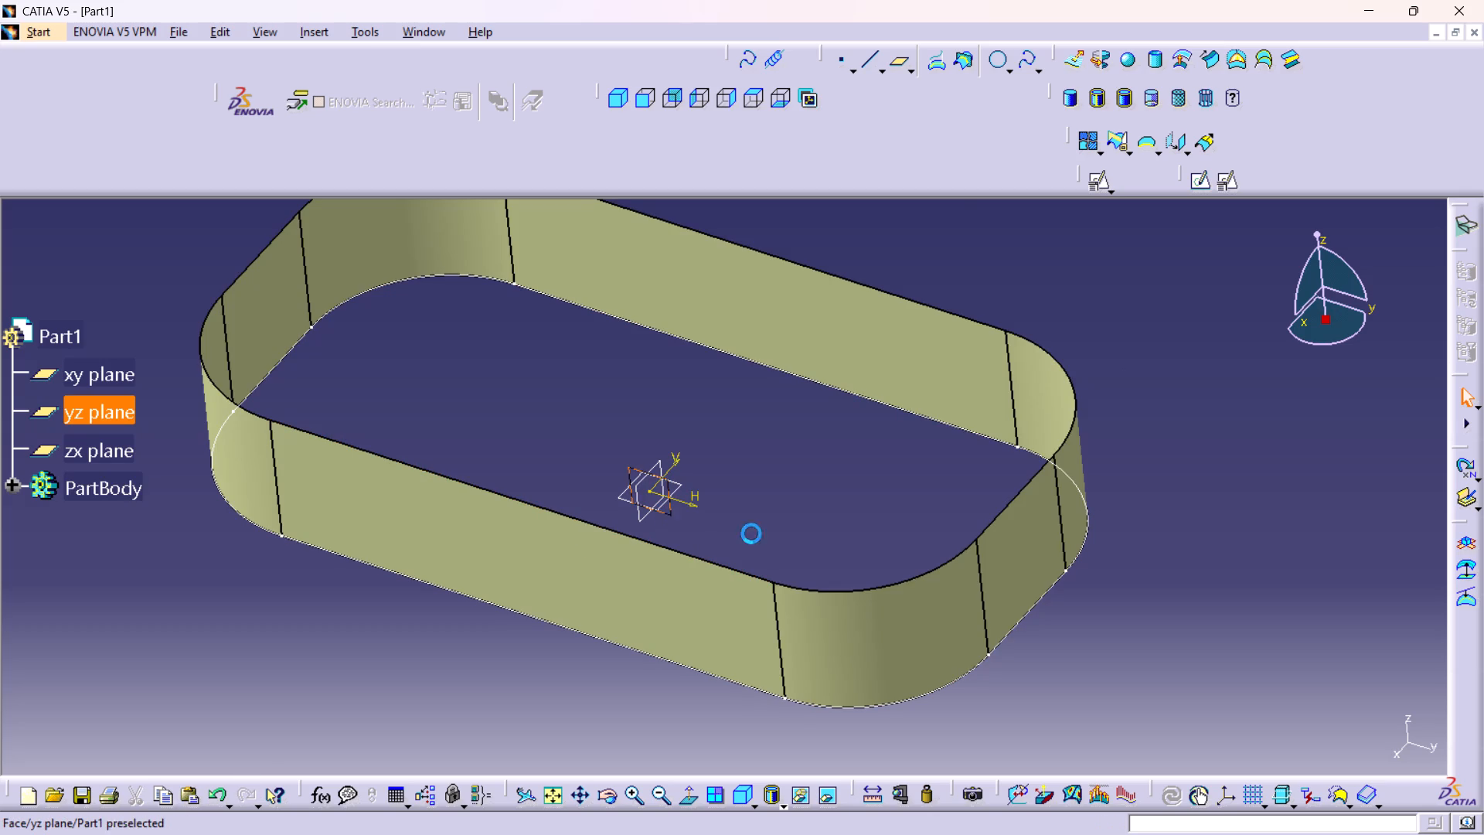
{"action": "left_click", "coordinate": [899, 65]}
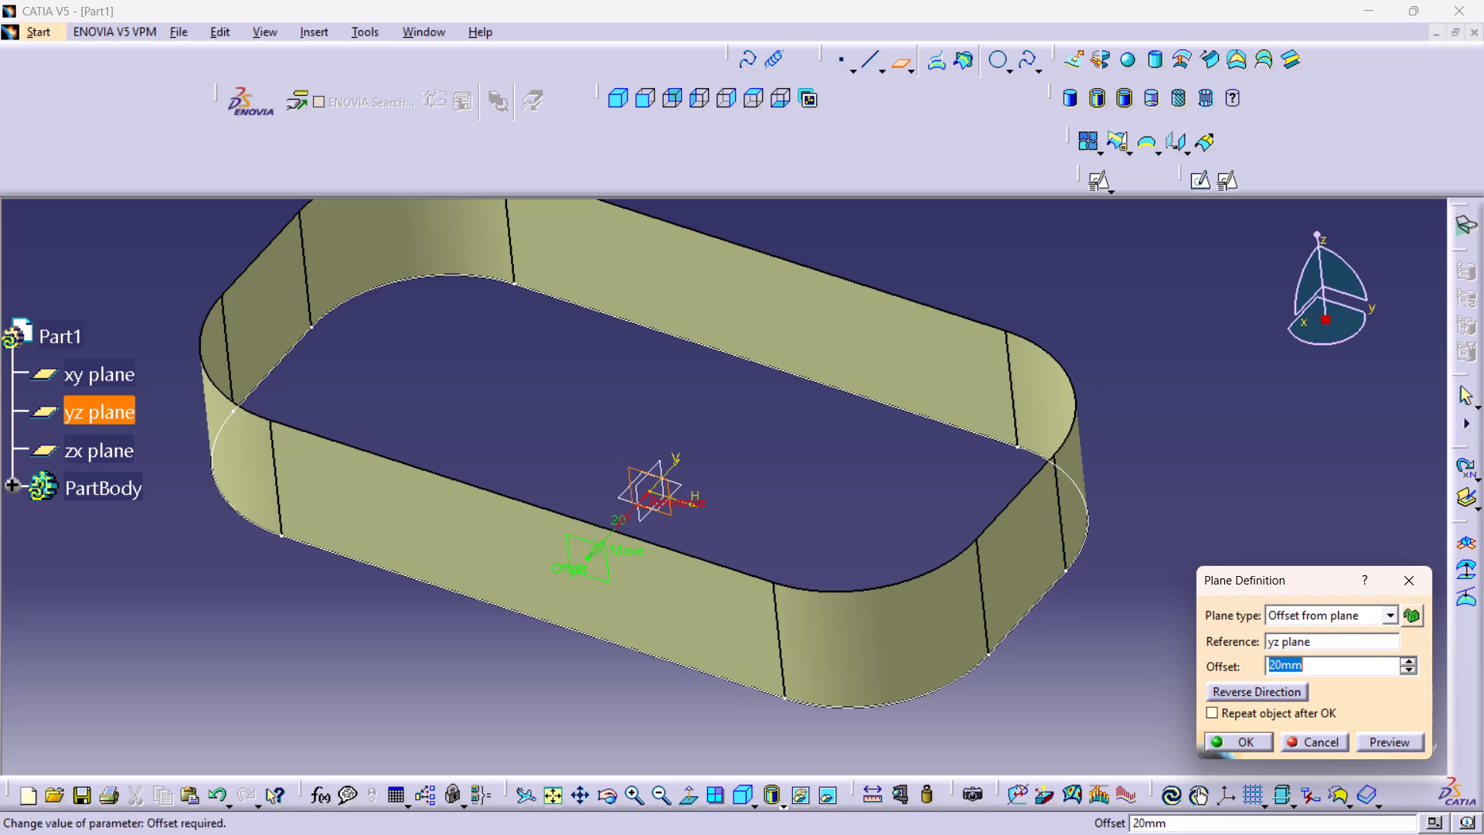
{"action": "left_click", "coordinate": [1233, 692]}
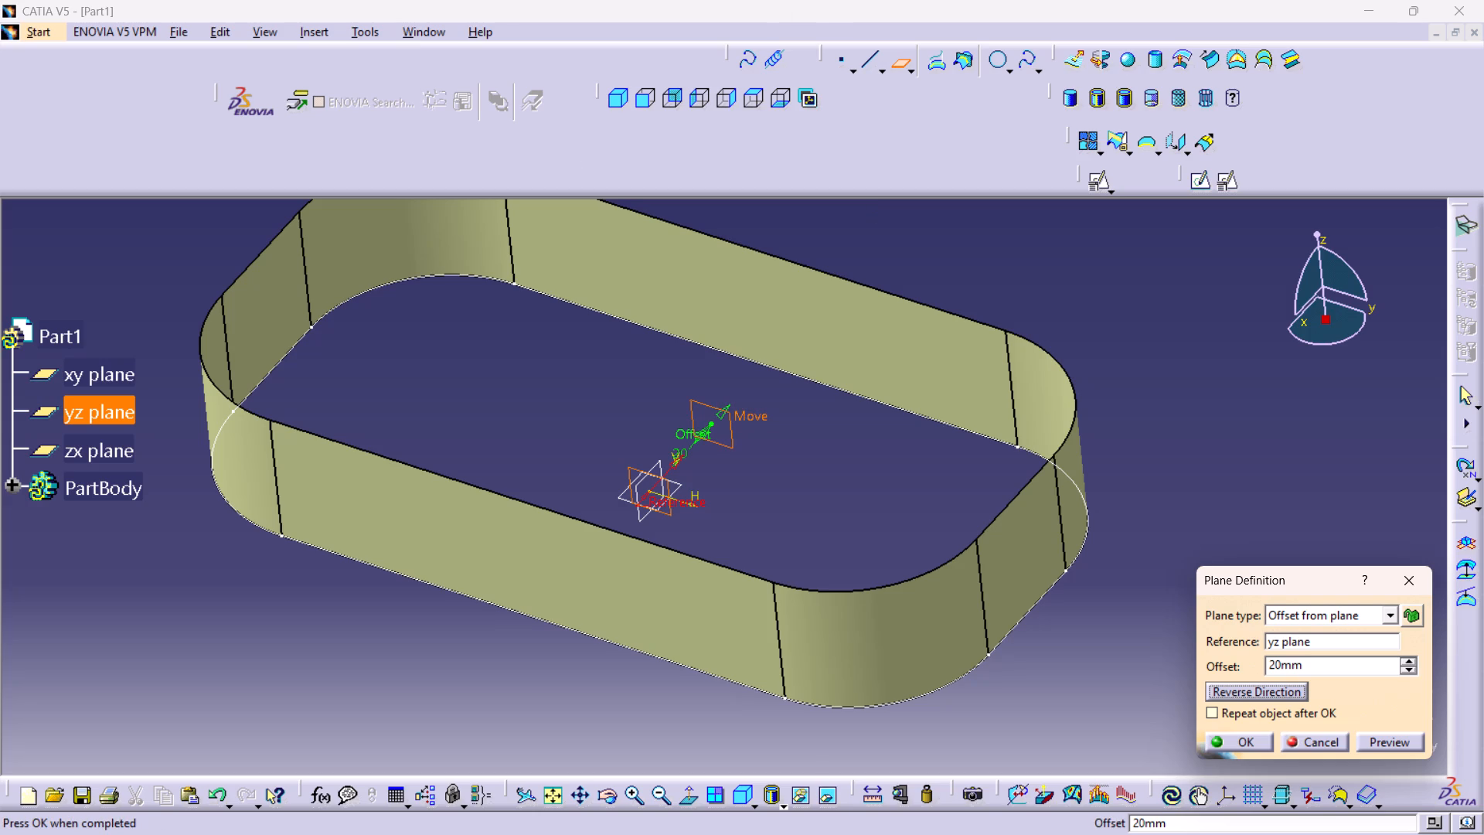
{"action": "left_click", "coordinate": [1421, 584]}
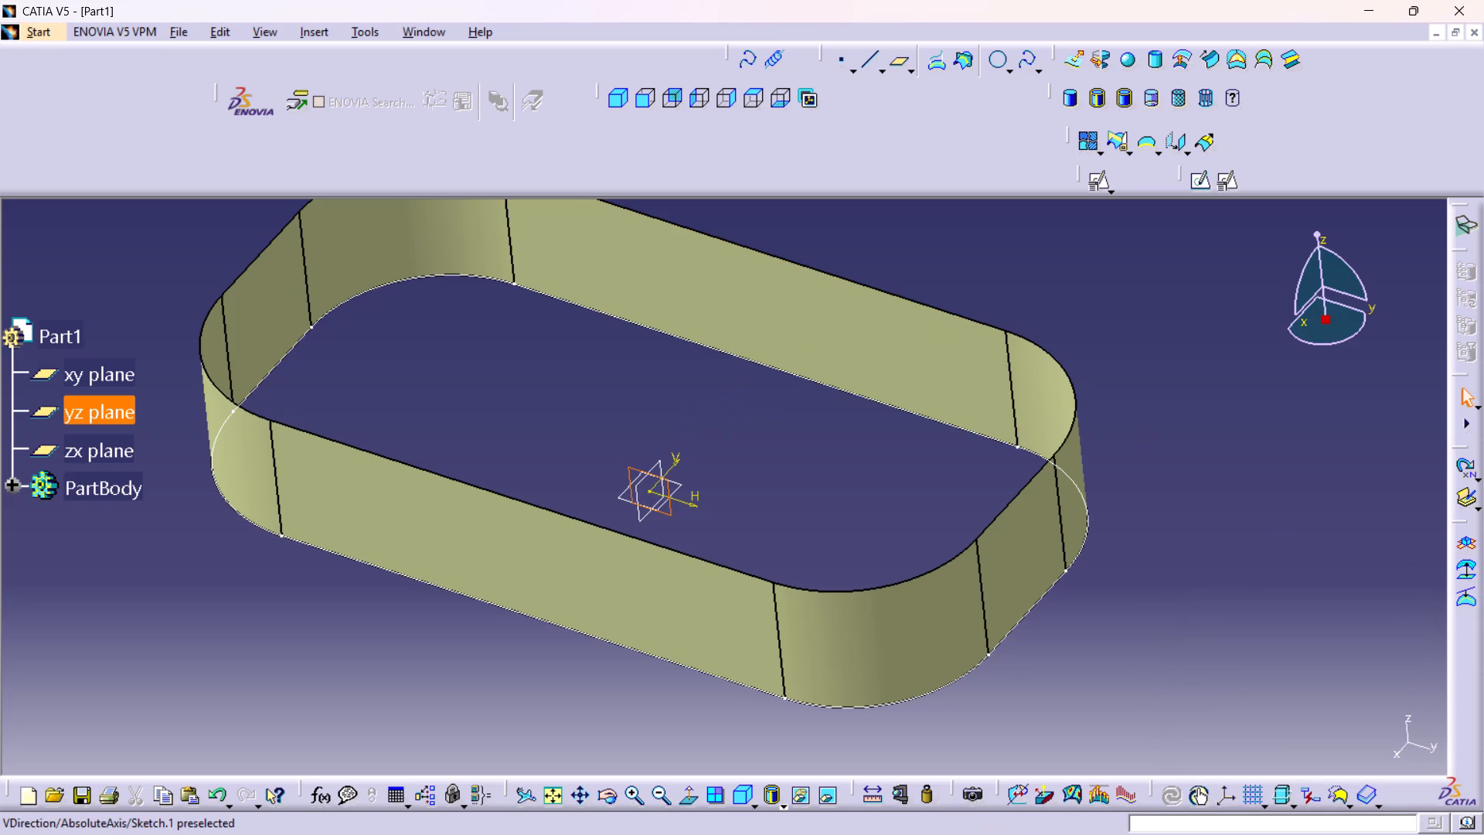
Create a plane offset from the zx plane by 150/2 mm.
{"action": "left_click", "coordinate": [662, 460]}
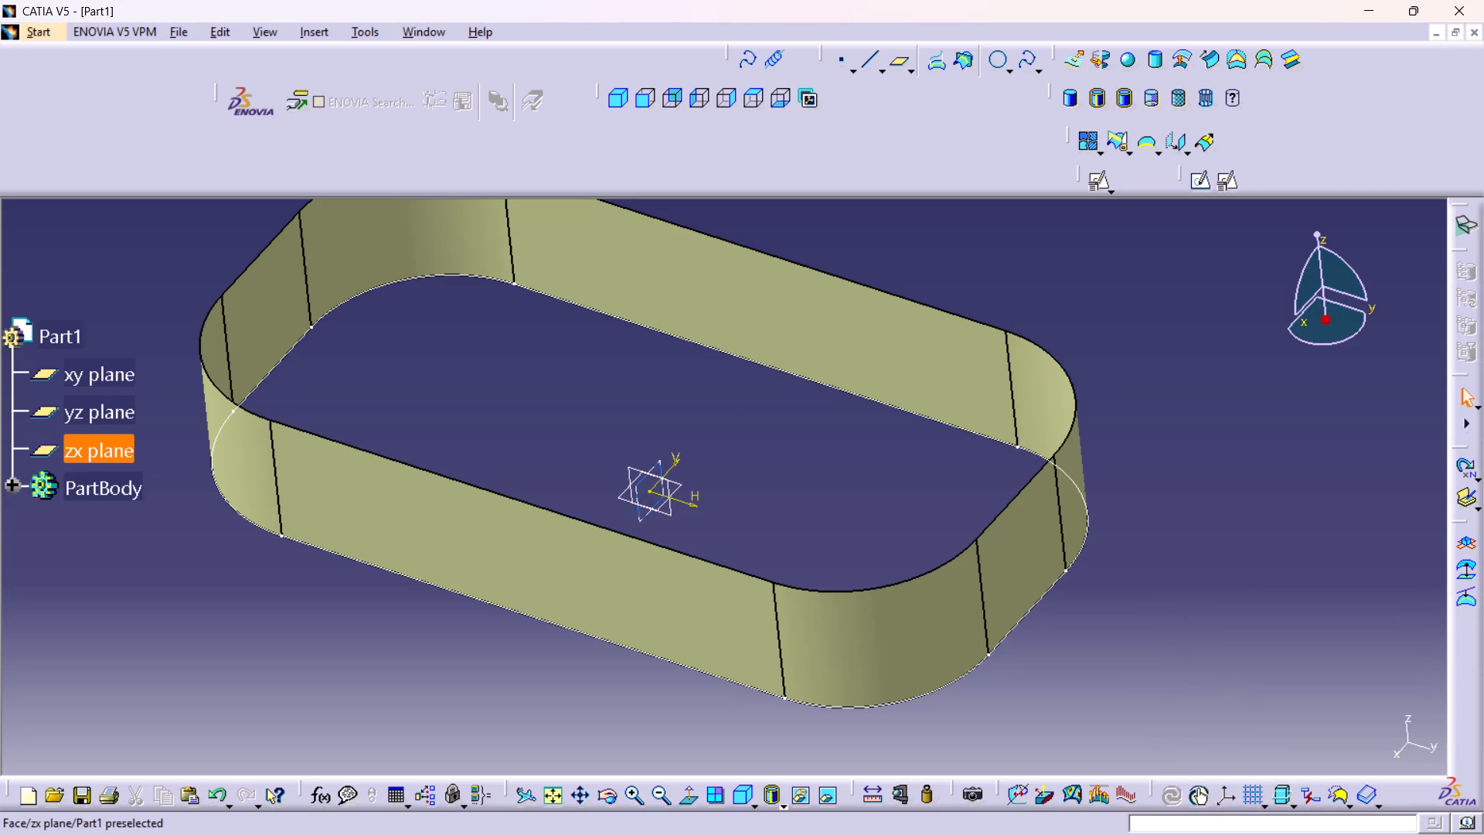
{"action": "left_click", "coordinate": [659, 460]}
{"action": "left_click", "coordinate": [895, 68]}
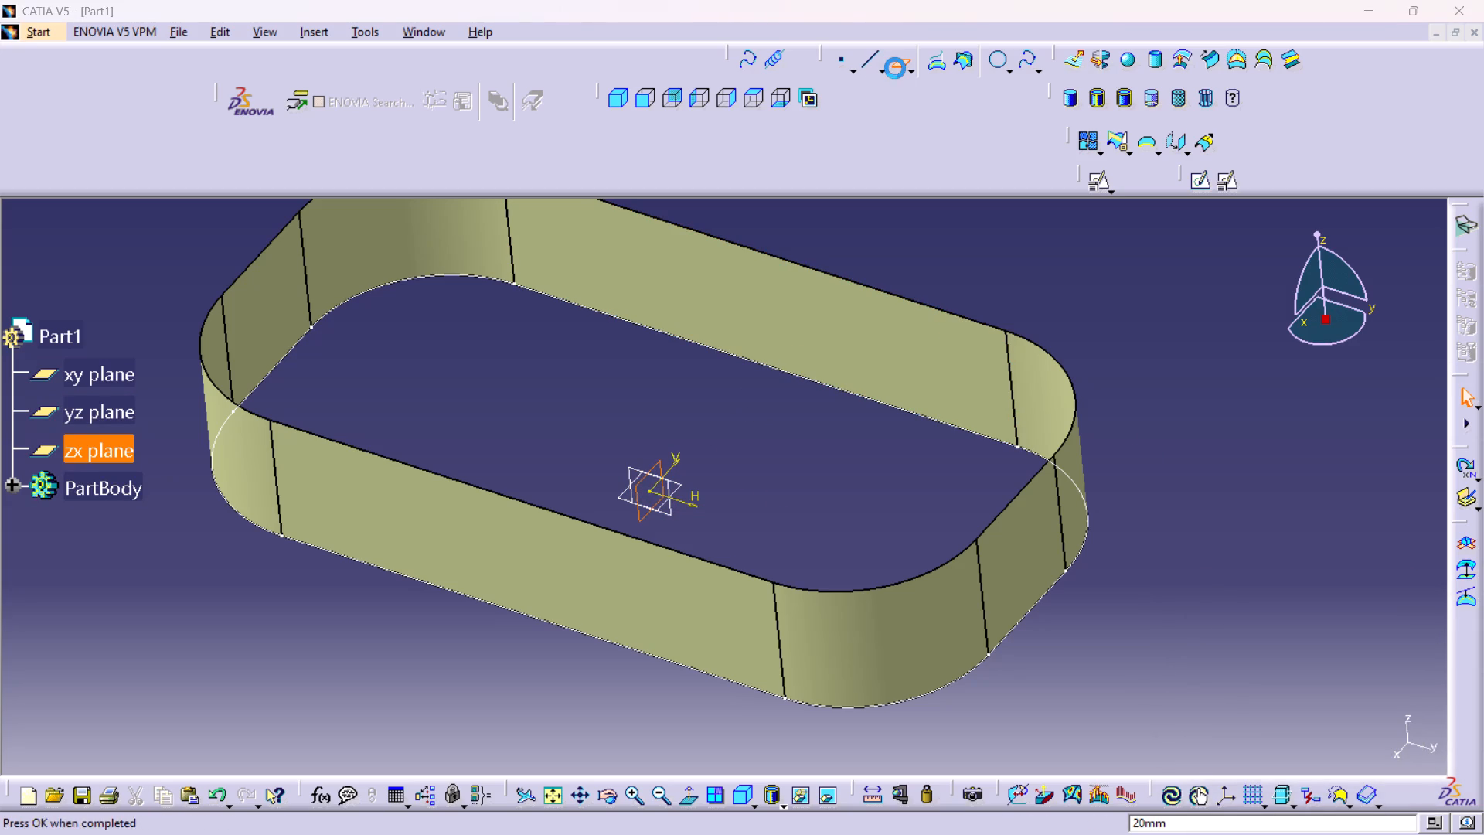
{"action": "double_click", "coordinate": [1307, 661]}
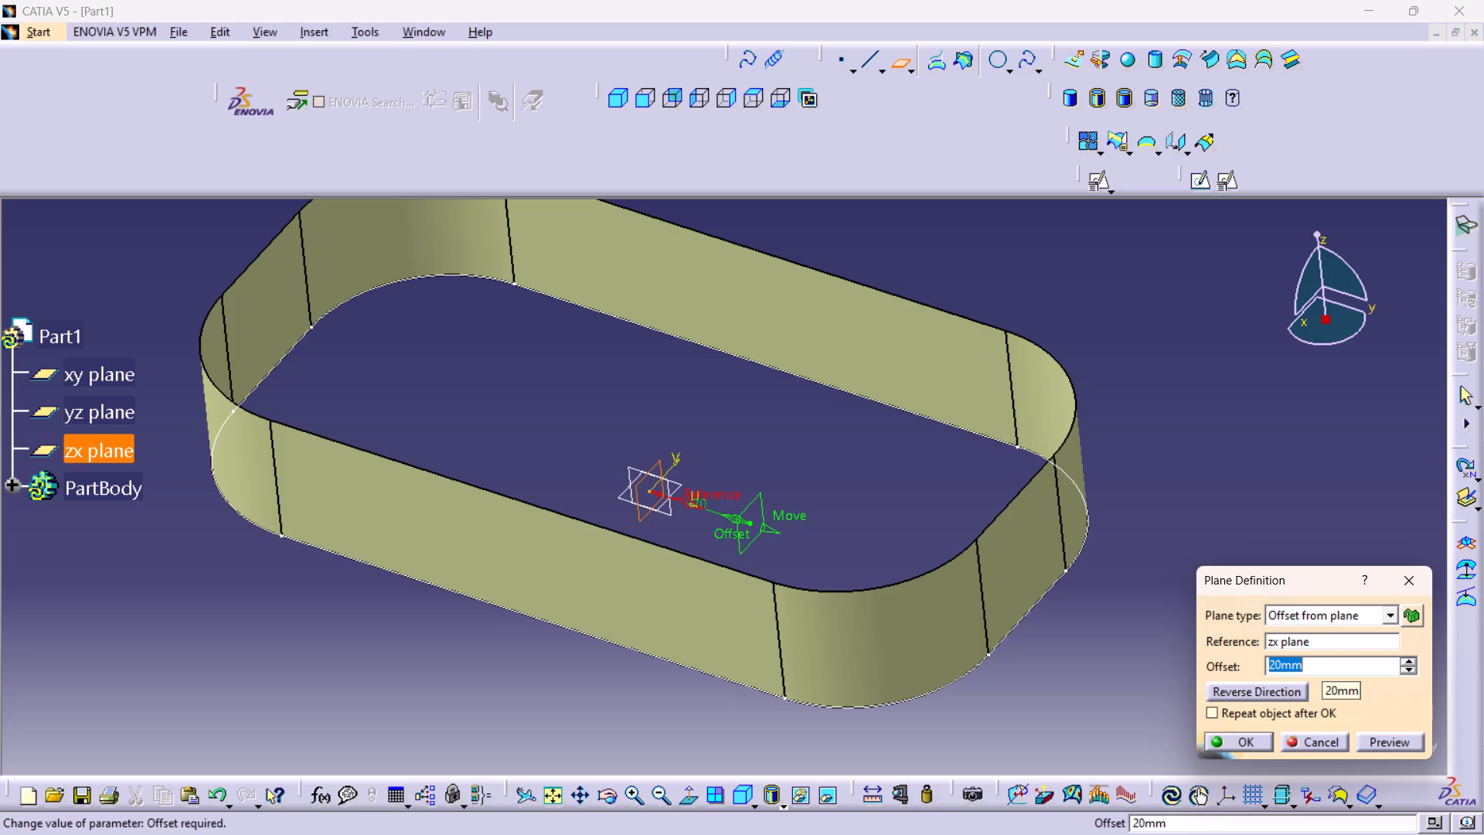
{"action": "type", "text": "150"}
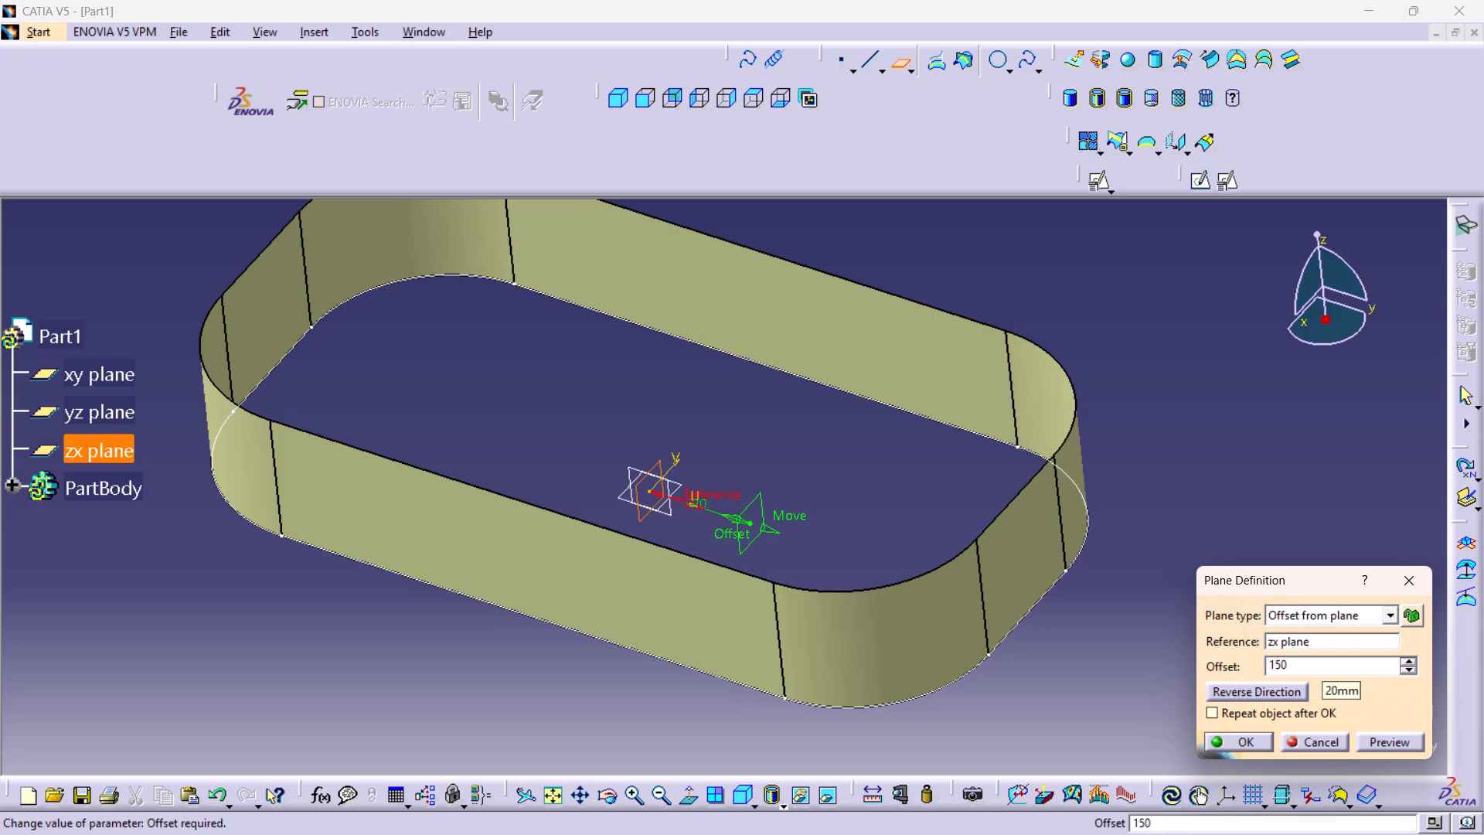
{"action": "key", "text": "slash"}
{"action": "key", "text": "slash"}
{"action": "key", "text": "BackSpace"}
{"action": "key", "text": "2"}
{"action": "key", "text": "Return"}
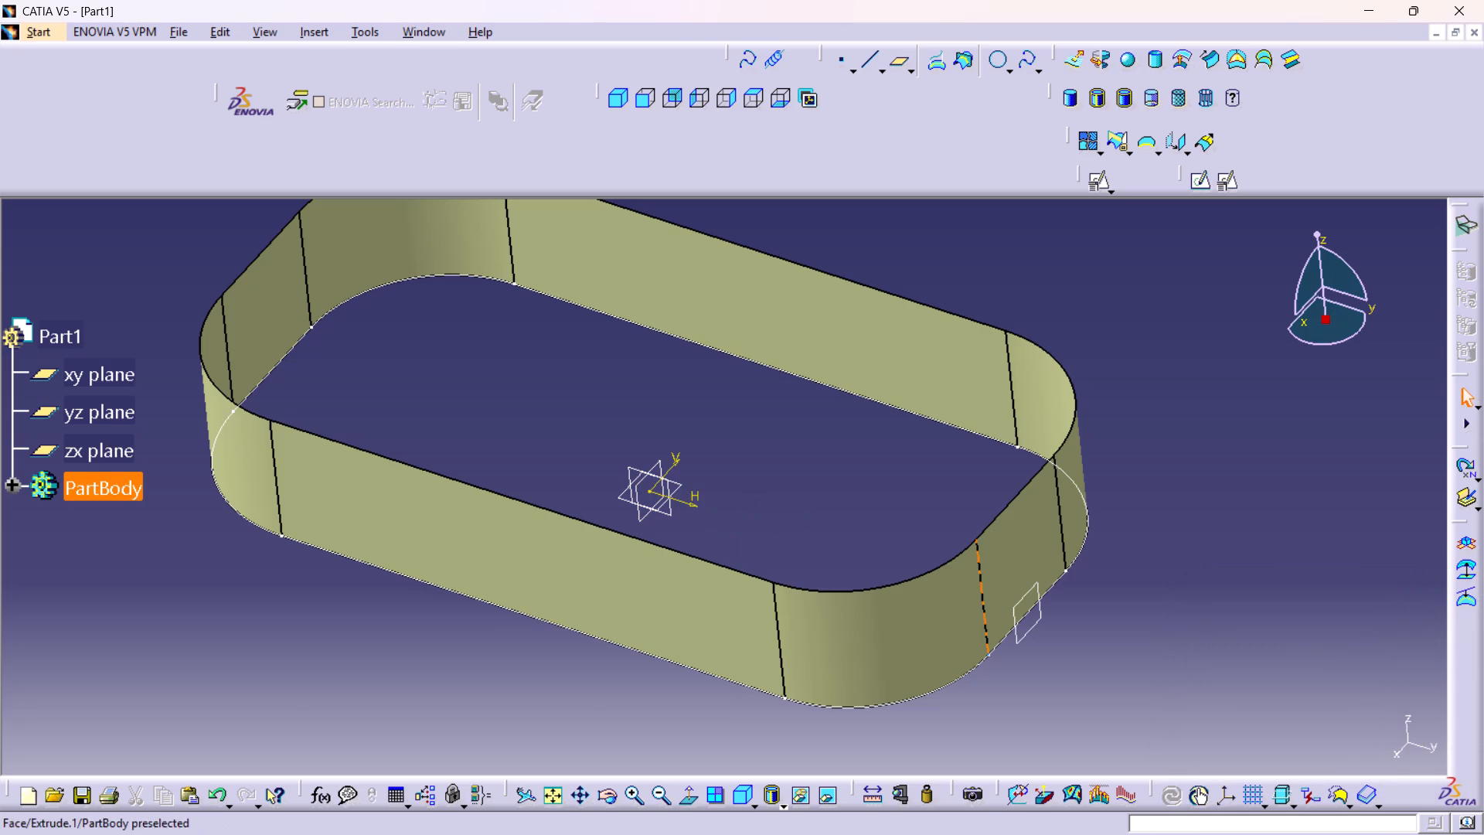
Open a positioned sketch on the new offset plane at the surface's short end, with implicit origin and orientation.
{"action": "middle_click_drag", "start_coordinate": [974, 634], "coordinate": [927, 548]}
{"action": "right_click_drag", "start_coordinate": [962, 625], "coordinate": [927, 548]}
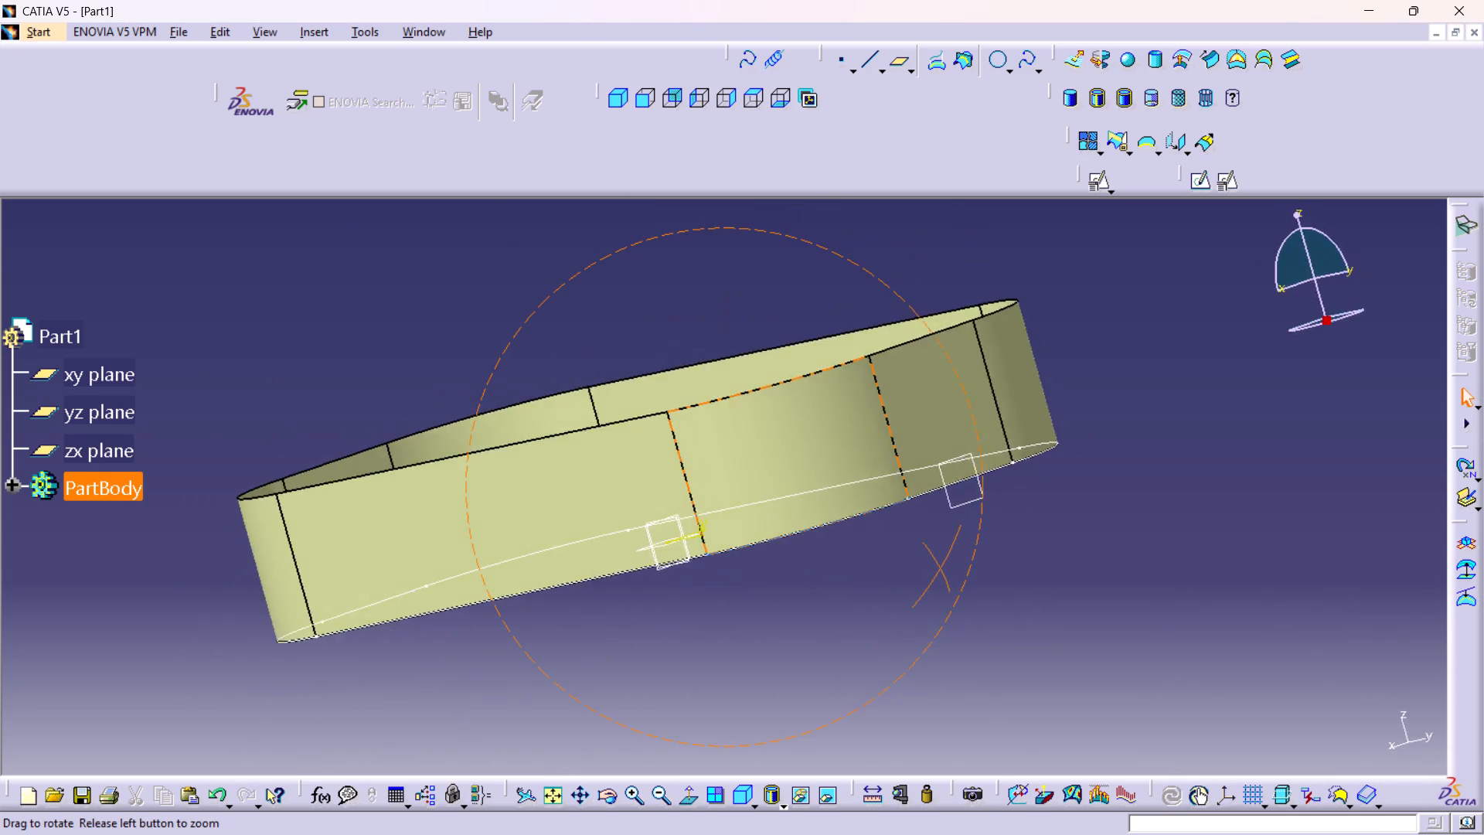
{"action": "right_click_drag", "start_coordinate": [927, 548], "coordinate": [894, 620]}
{"action": "middle_click_drag", "start_coordinate": [927, 548], "coordinate": [894, 620]}
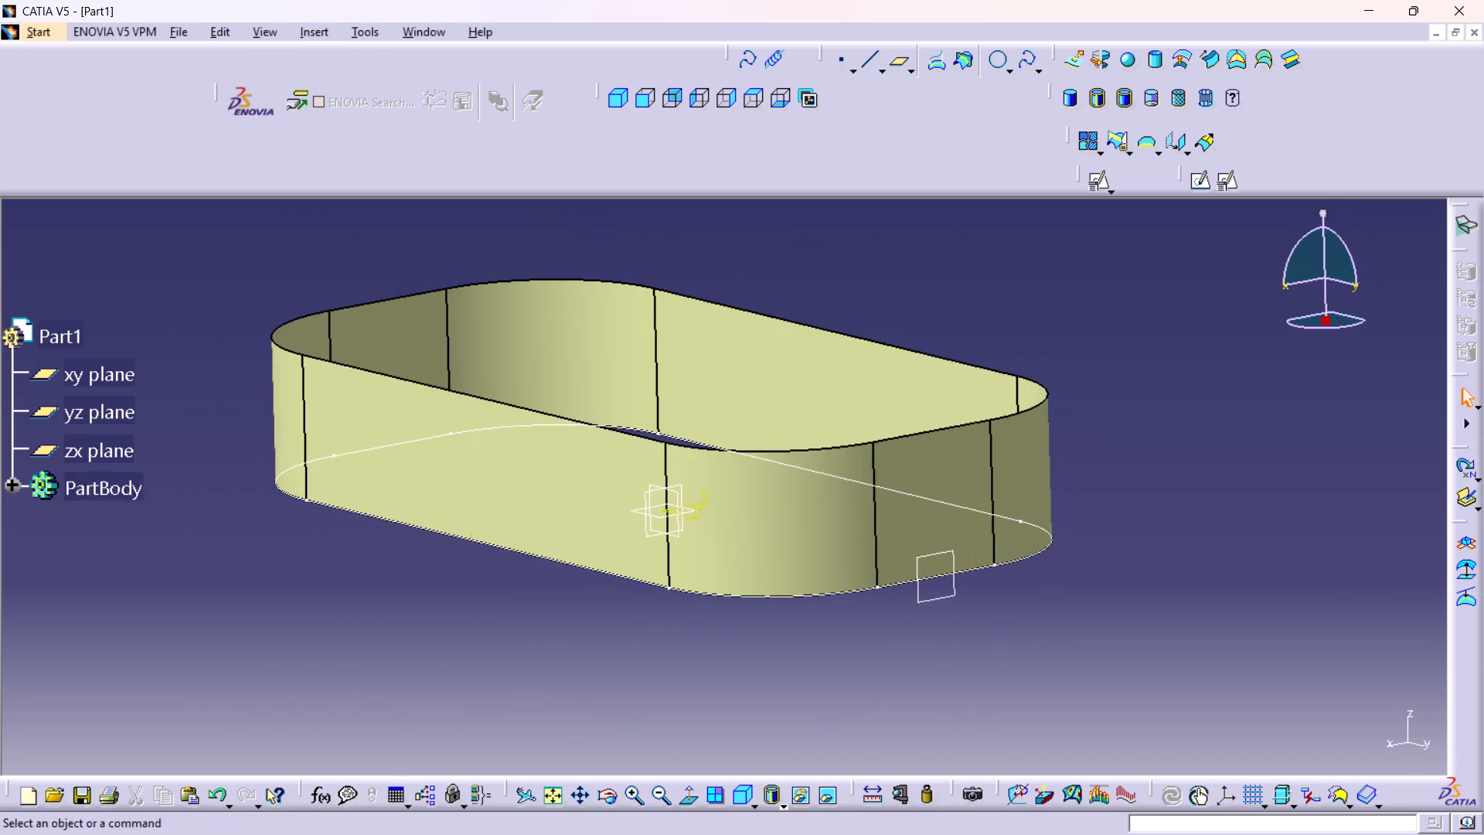
{"action": "right_click_drag", "start_coordinate": [894, 620], "coordinate": [893, 620]}
{"action": "middle_click_drag", "start_coordinate": [547, 444], "coordinate": [544, 414]}
{"action": "right_click", "coordinate": [547, 444]}
{"action": "scroll", "coordinate": [544, 414], "scroll_direction": "up", "scroll_amount": 1}
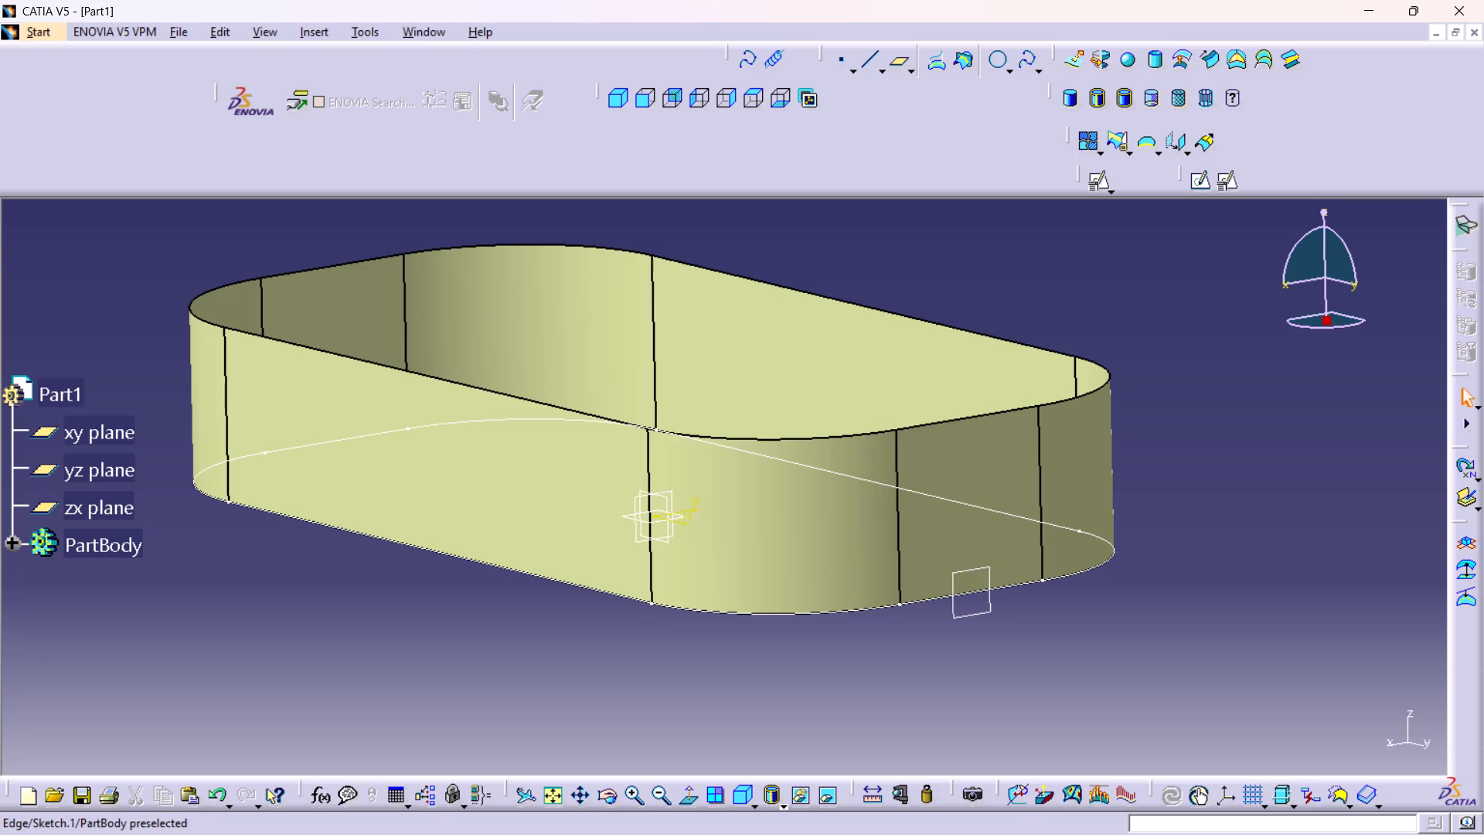
{"action": "middle_click_drag", "start_coordinate": [822, 564], "coordinate": [833, 601]}
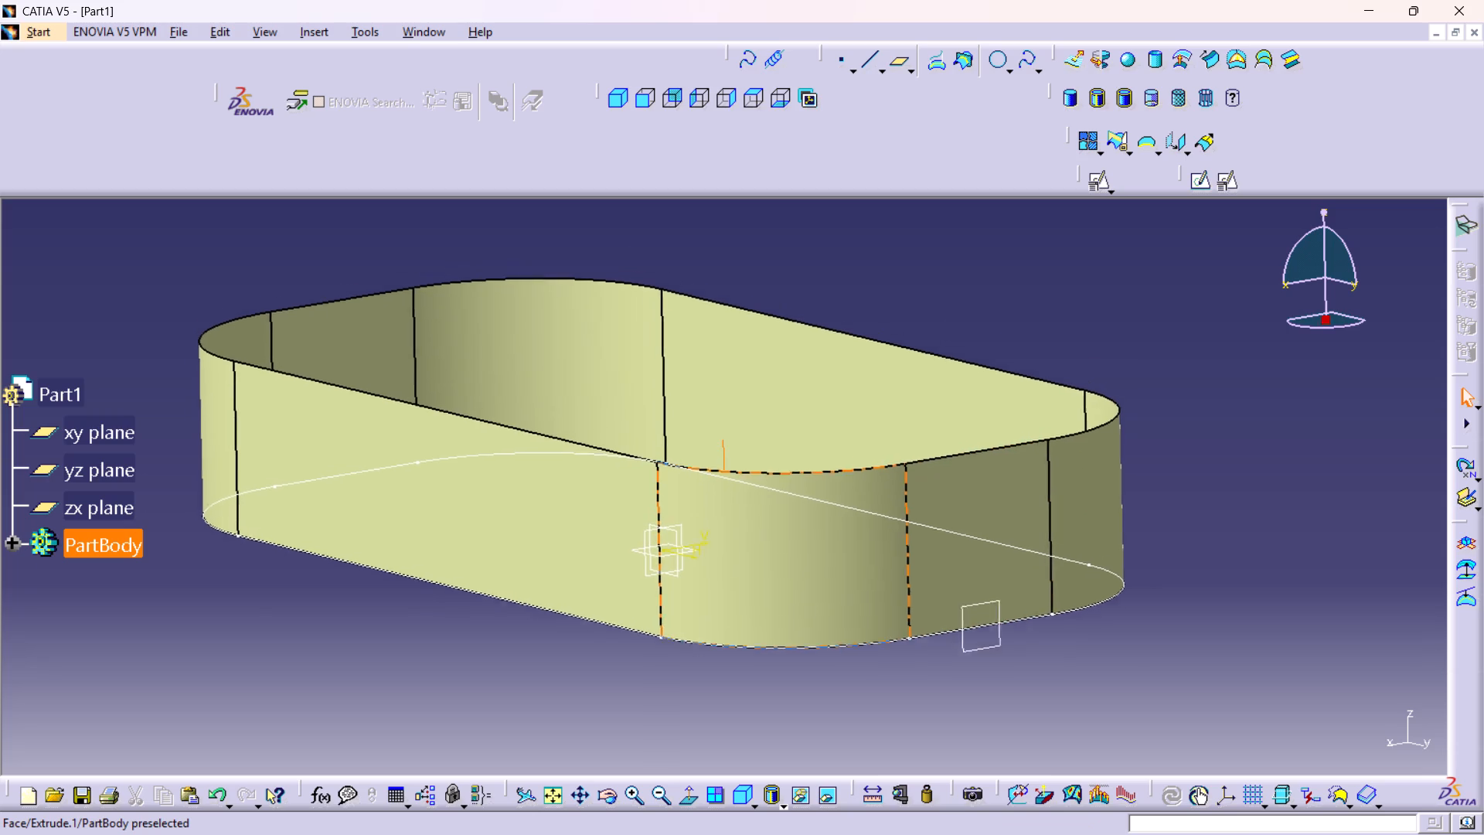
{"action": "middle_click_drag", "start_coordinate": [833, 601], "coordinate": [862, 668]}
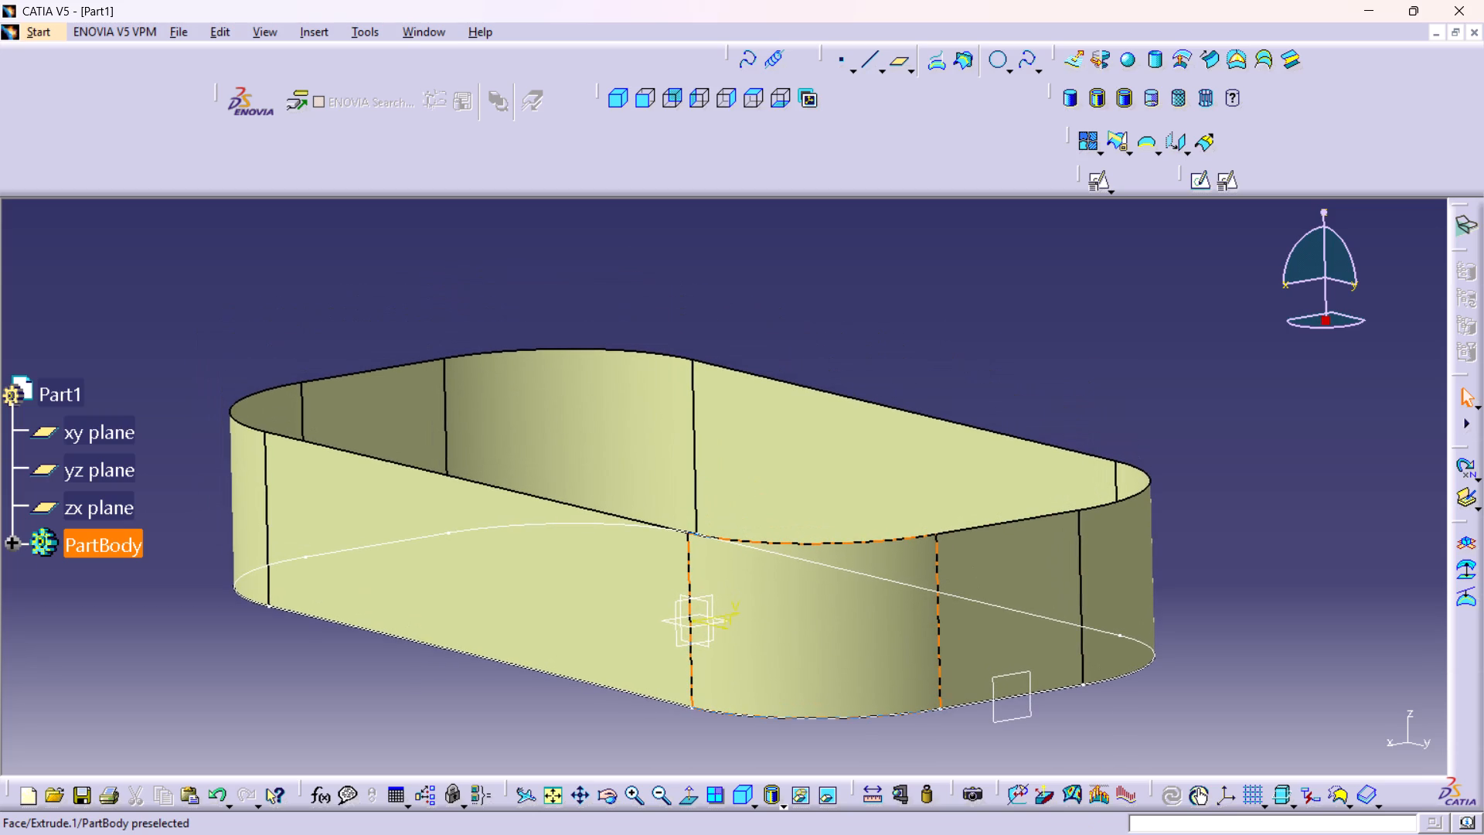
{"action": "left_click", "coordinate": [1016, 718]}
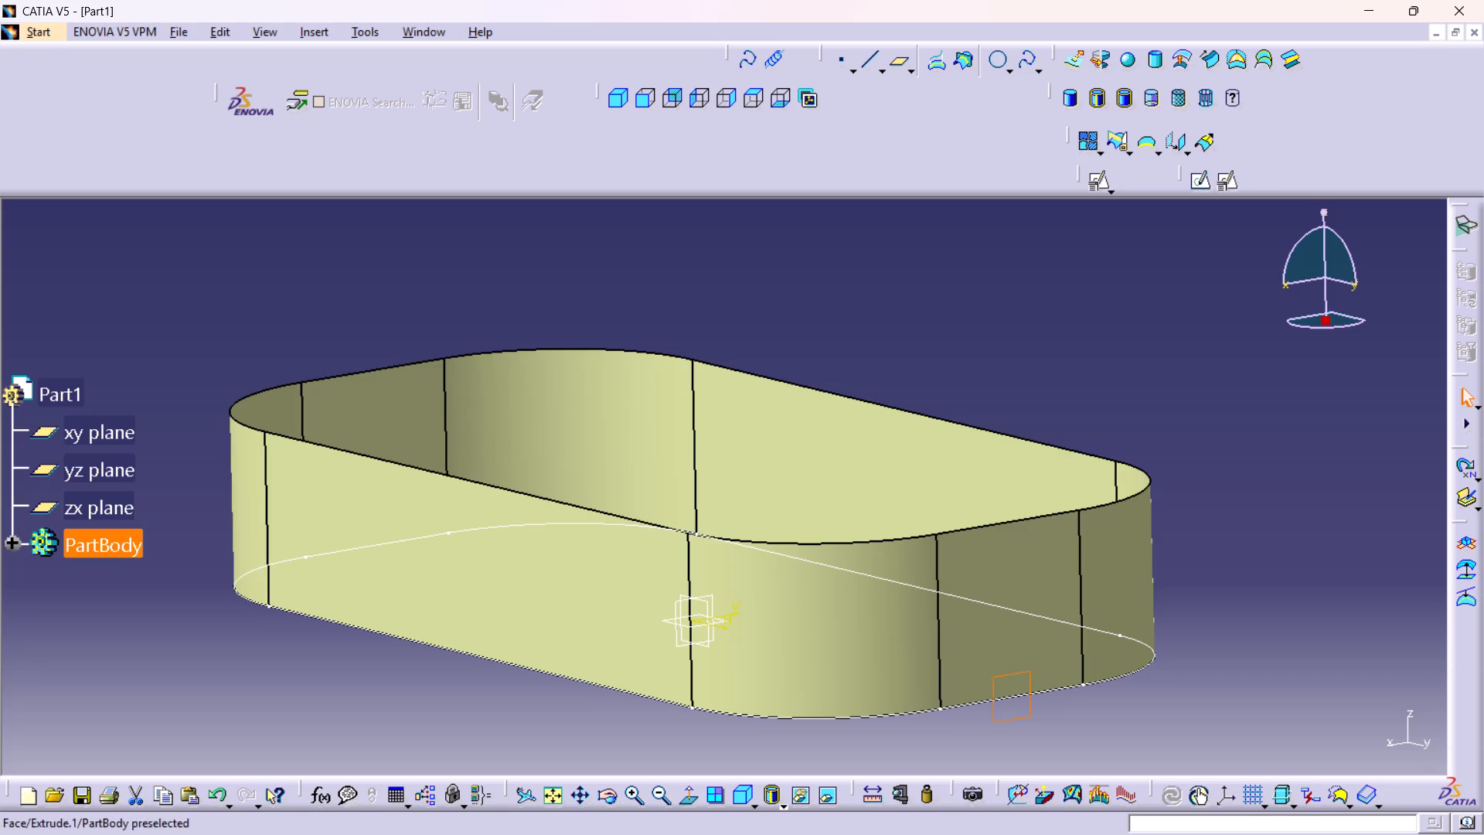
{"action": "left_click", "coordinate": [1223, 186]}
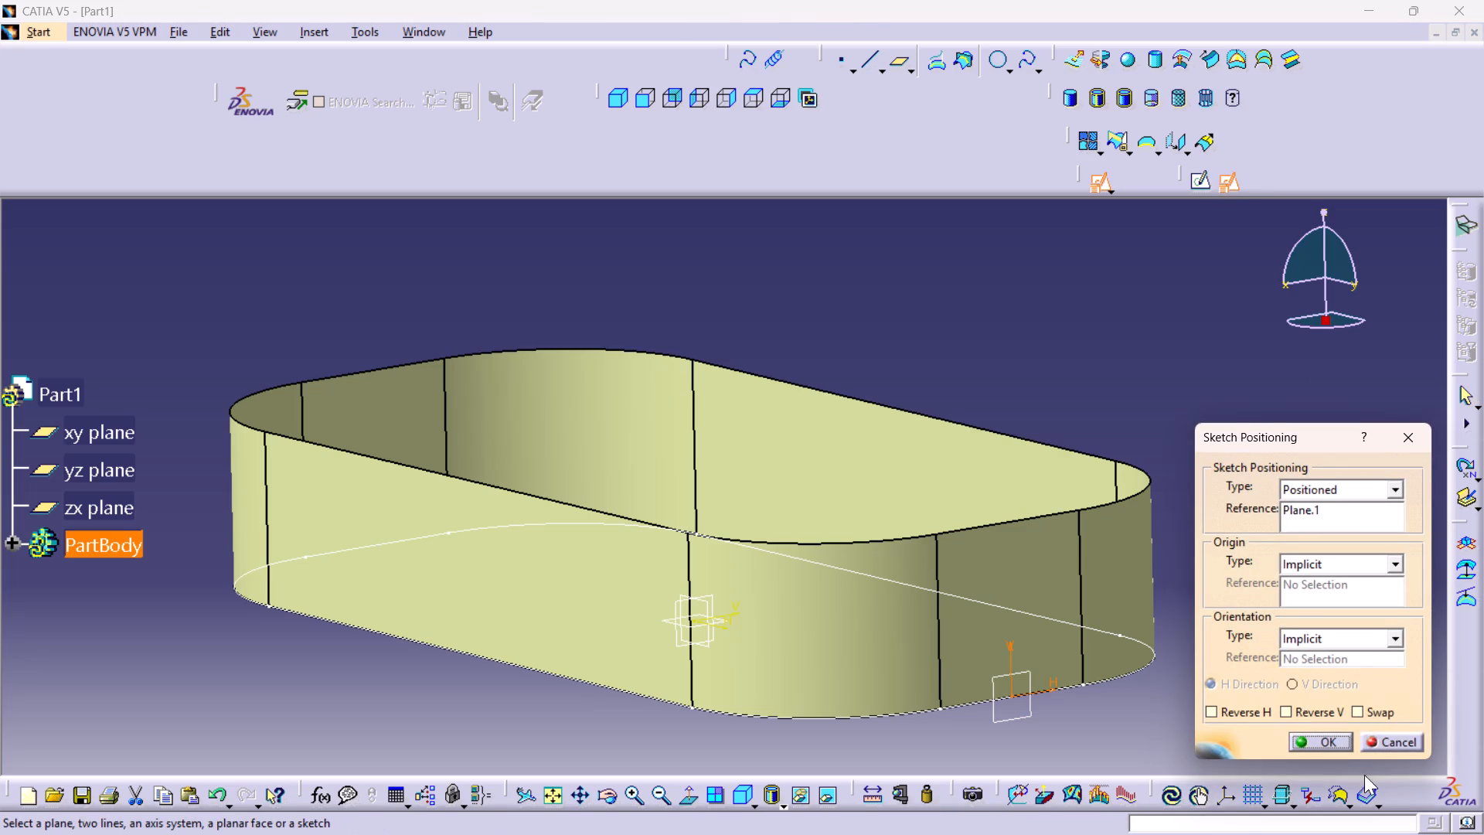
{"action": "left_click", "coordinate": [1326, 747]}
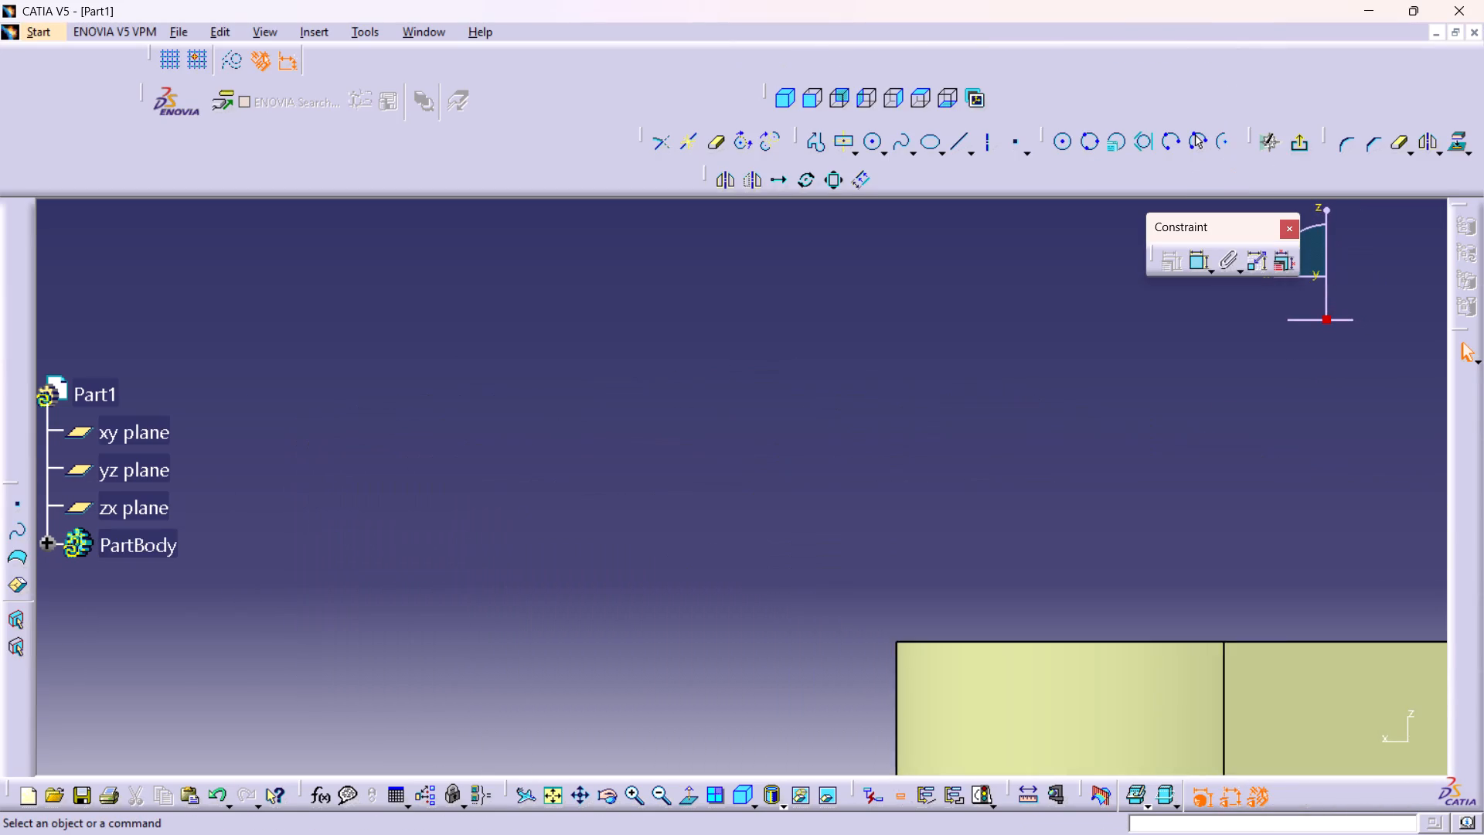
Examine the surface's short end around the sketch origin and restore the view square to the sketch plane.
{"action": "middle_click_drag", "start_coordinate": [1178, 687], "coordinate": [638, 339]}
{"action": "middle_click_drag", "start_coordinate": [773, 333], "coordinate": [788, 356]}
{"action": "right_click", "coordinate": [773, 333]}
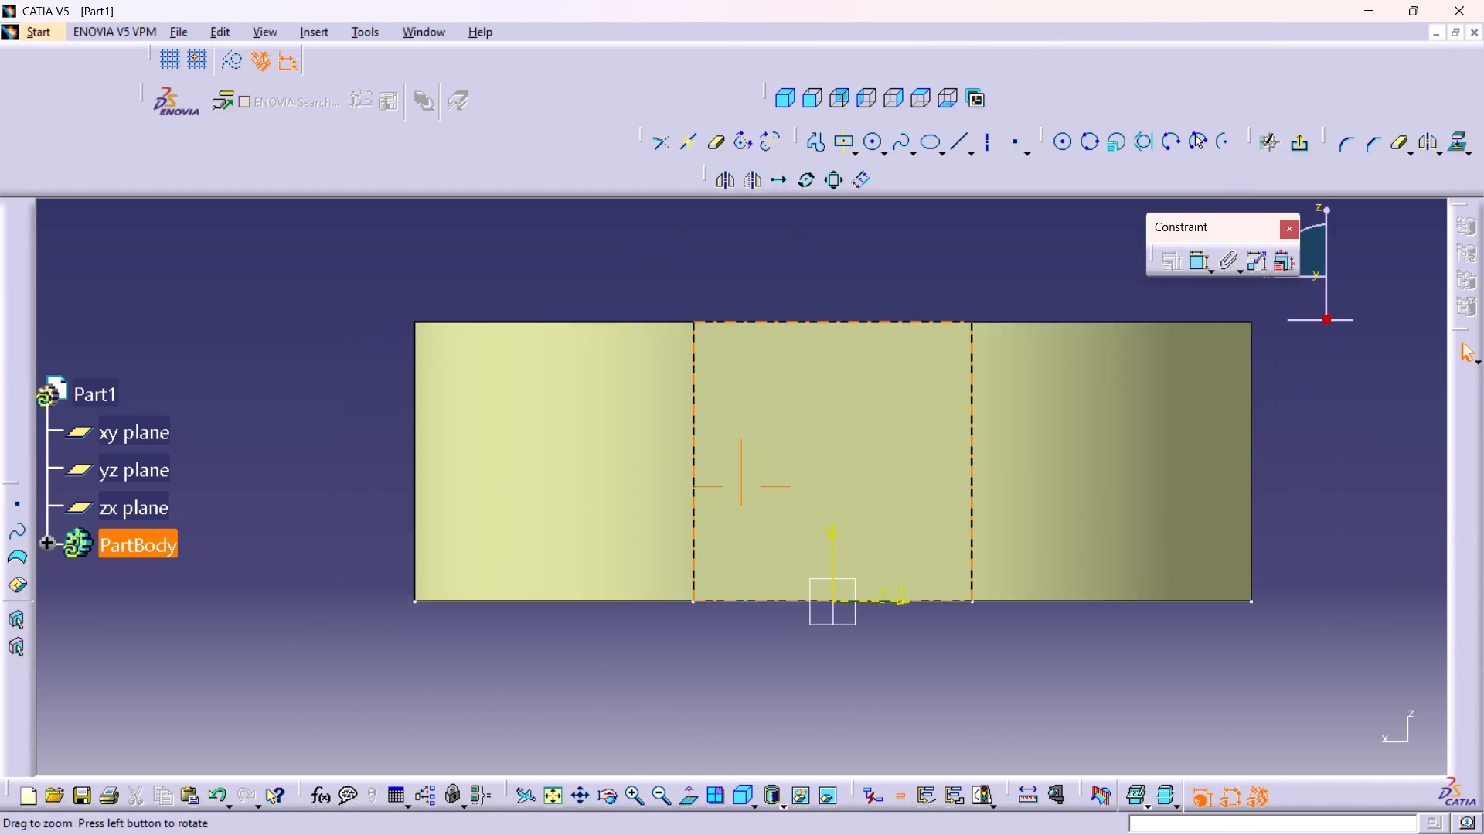
{"action": "middle_click_drag", "start_coordinate": [788, 356], "coordinate": [788, 369]}
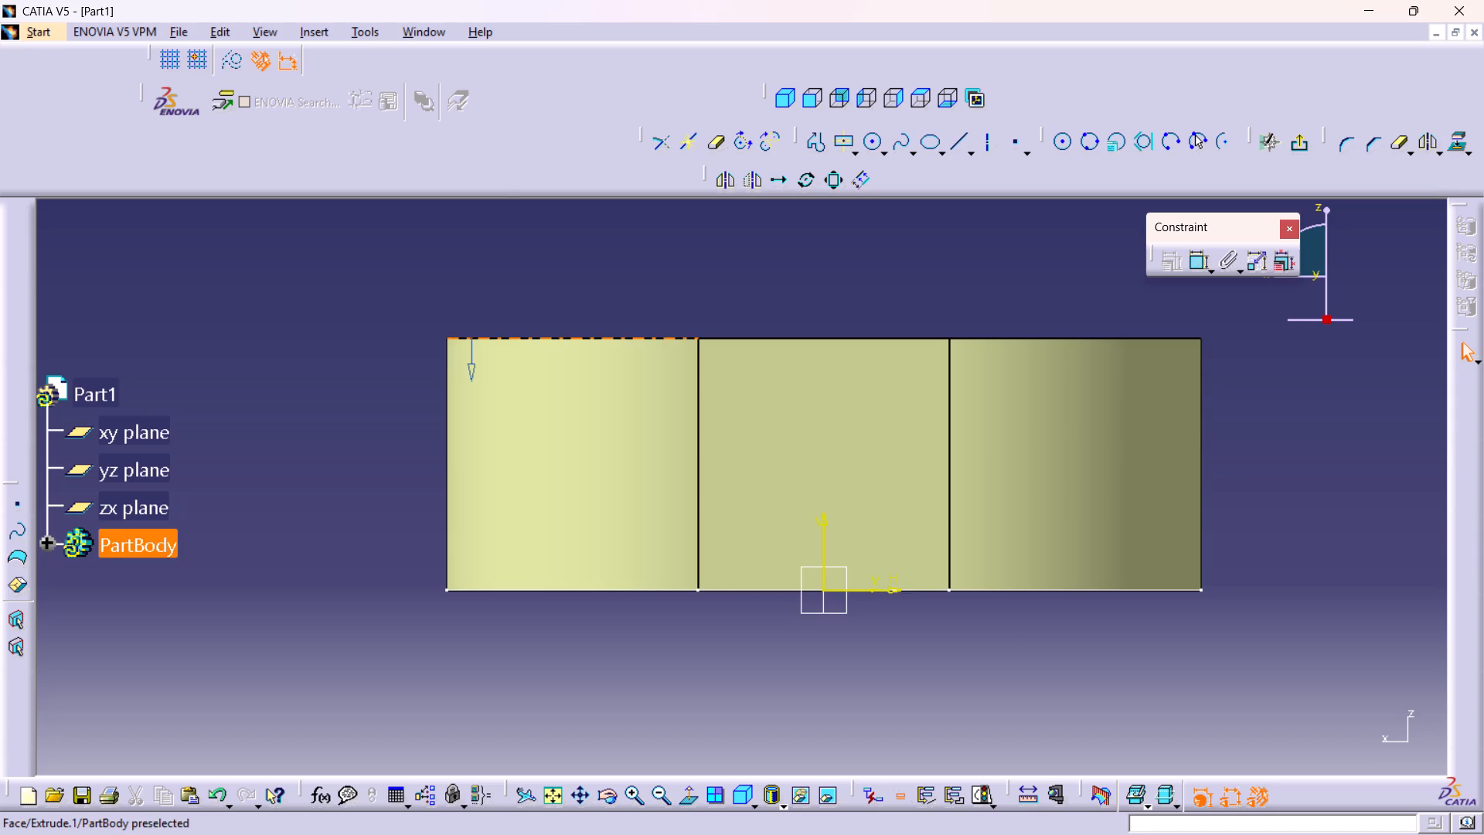
{"action": "middle_click_drag", "start_coordinate": [890, 333], "coordinate": [879, 292]}
{"action": "right_click", "coordinate": [890, 333]}
{"action": "middle_click_drag", "start_coordinate": [1085, 436], "coordinate": [981, 472]}
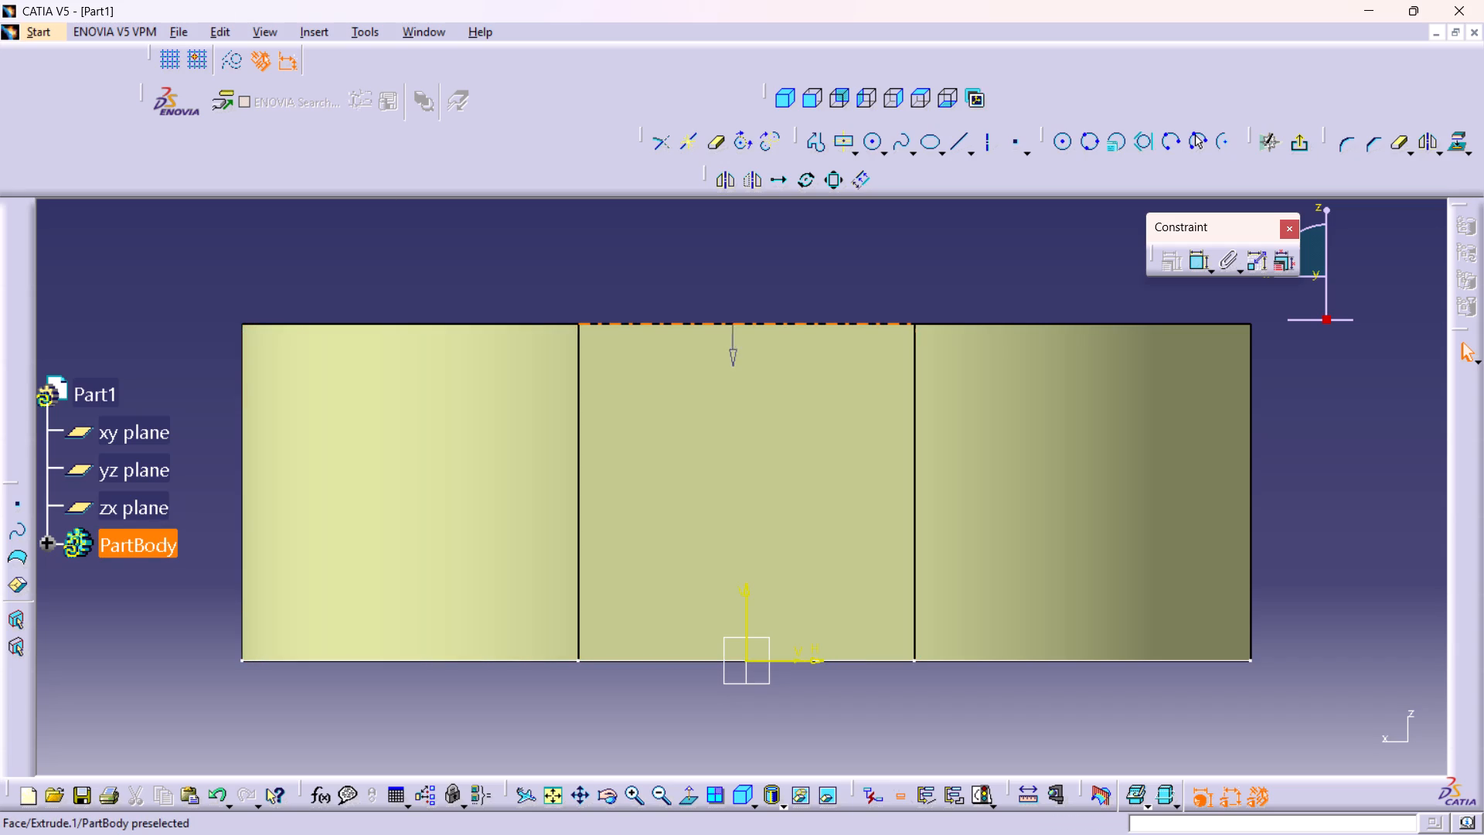
{"action": "middle_click_drag", "start_coordinate": [747, 366], "coordinate": [730, 315]}
{"action": "right_click", "coordinate": [747, 366]}
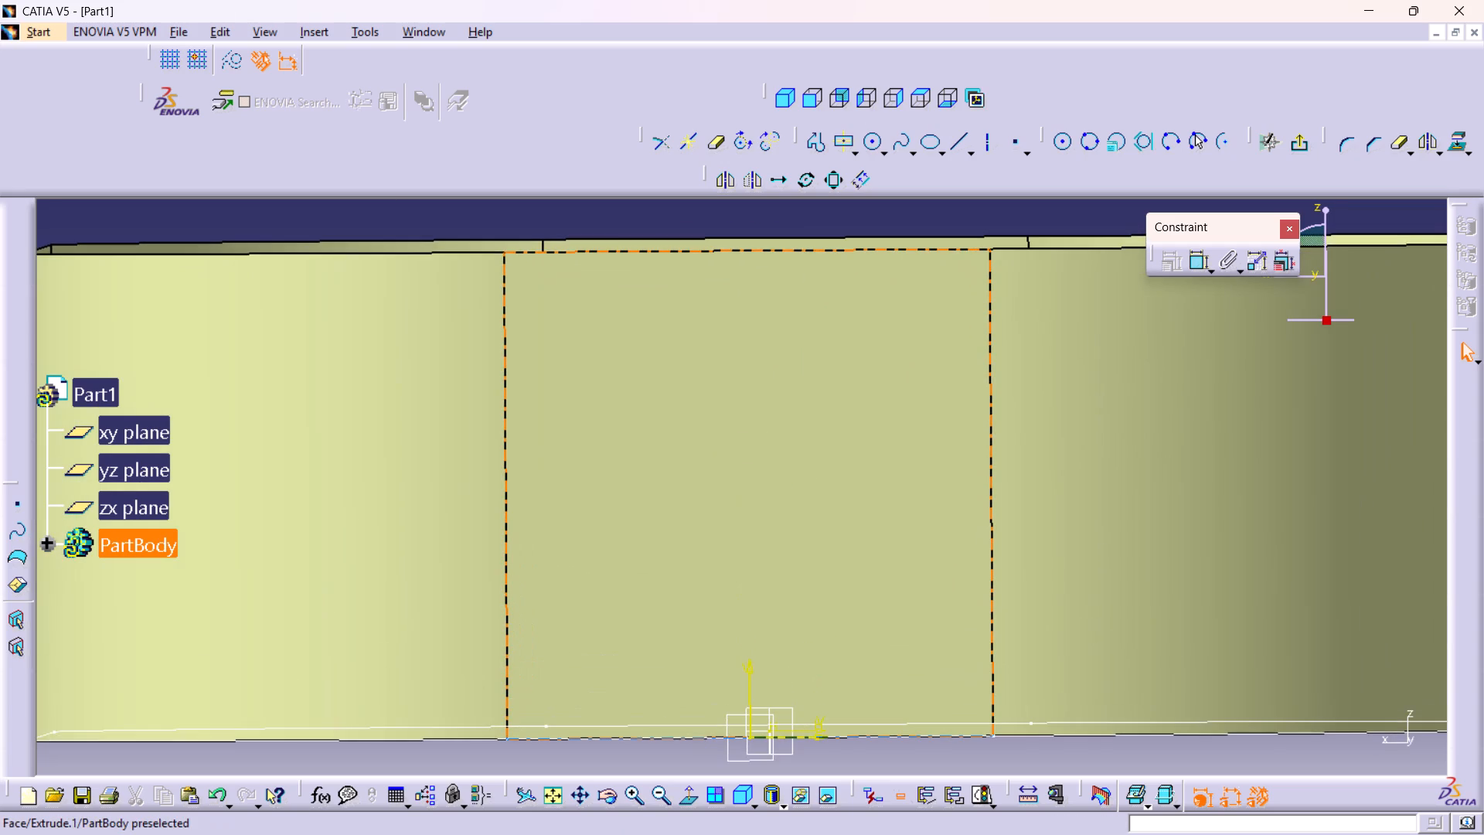
{"action": "middle_click_drag", "start_coordinate": [713, 376], "coordinate": [740, 453]}
{"action": "right_click", "coordinate": [713, 376]}
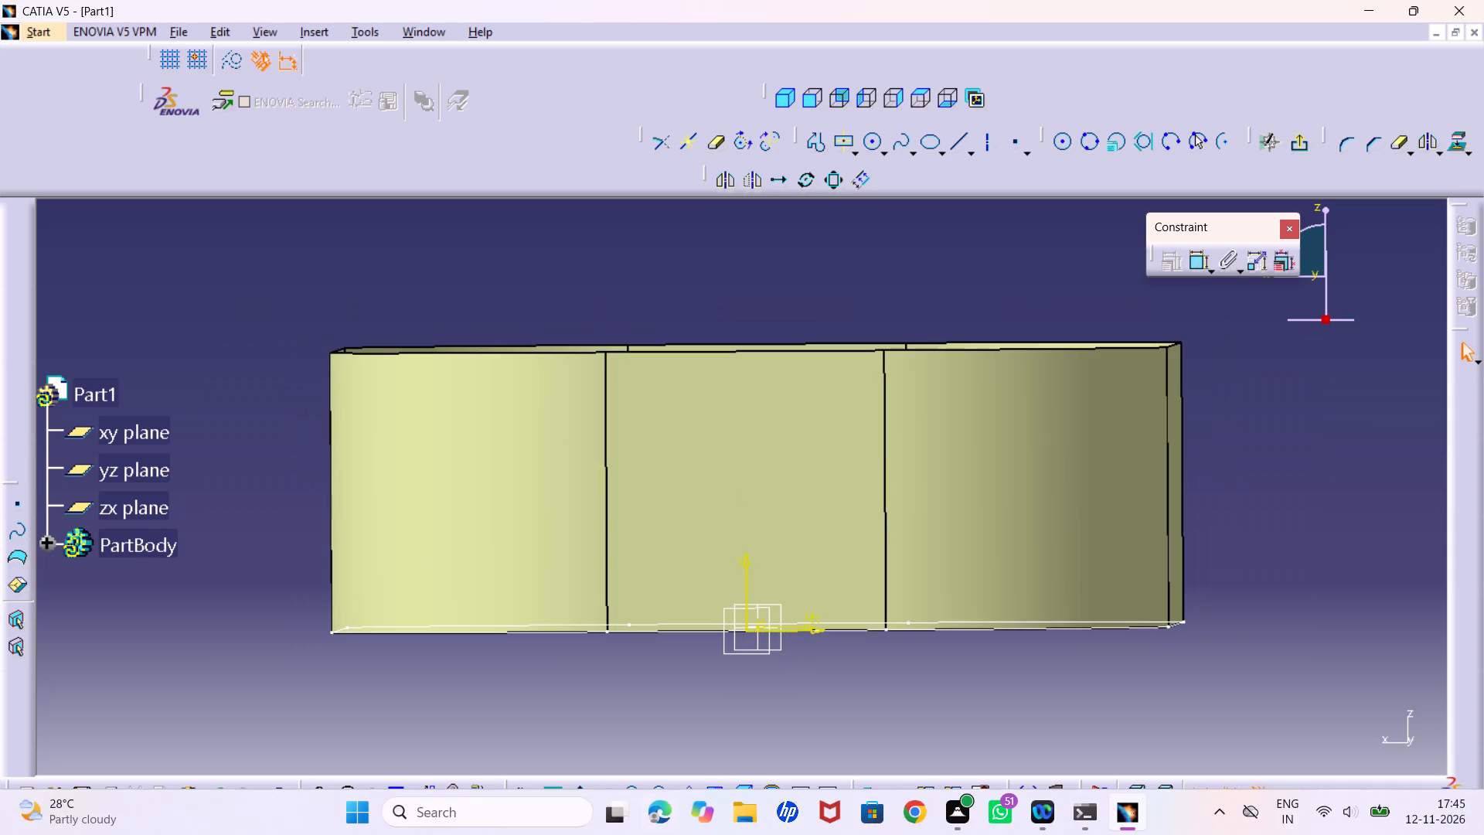
{"action": "left_click", "coordinate": [693, 798]}
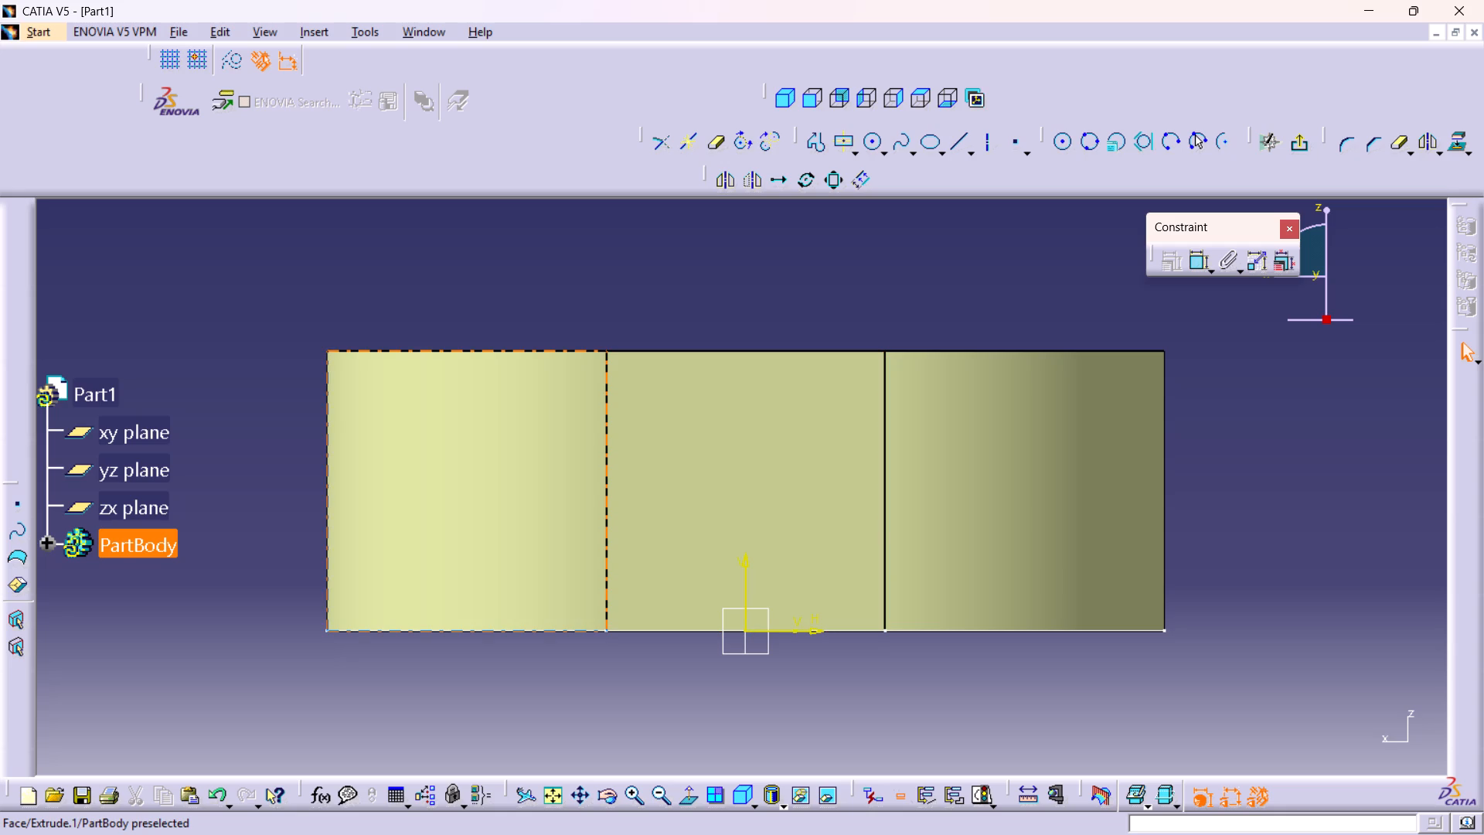
Expand the part body's feature list and inspect the extruded surface and sketch origin from several angles.
{"action": "left_click", "coordinate": [44, 544]}
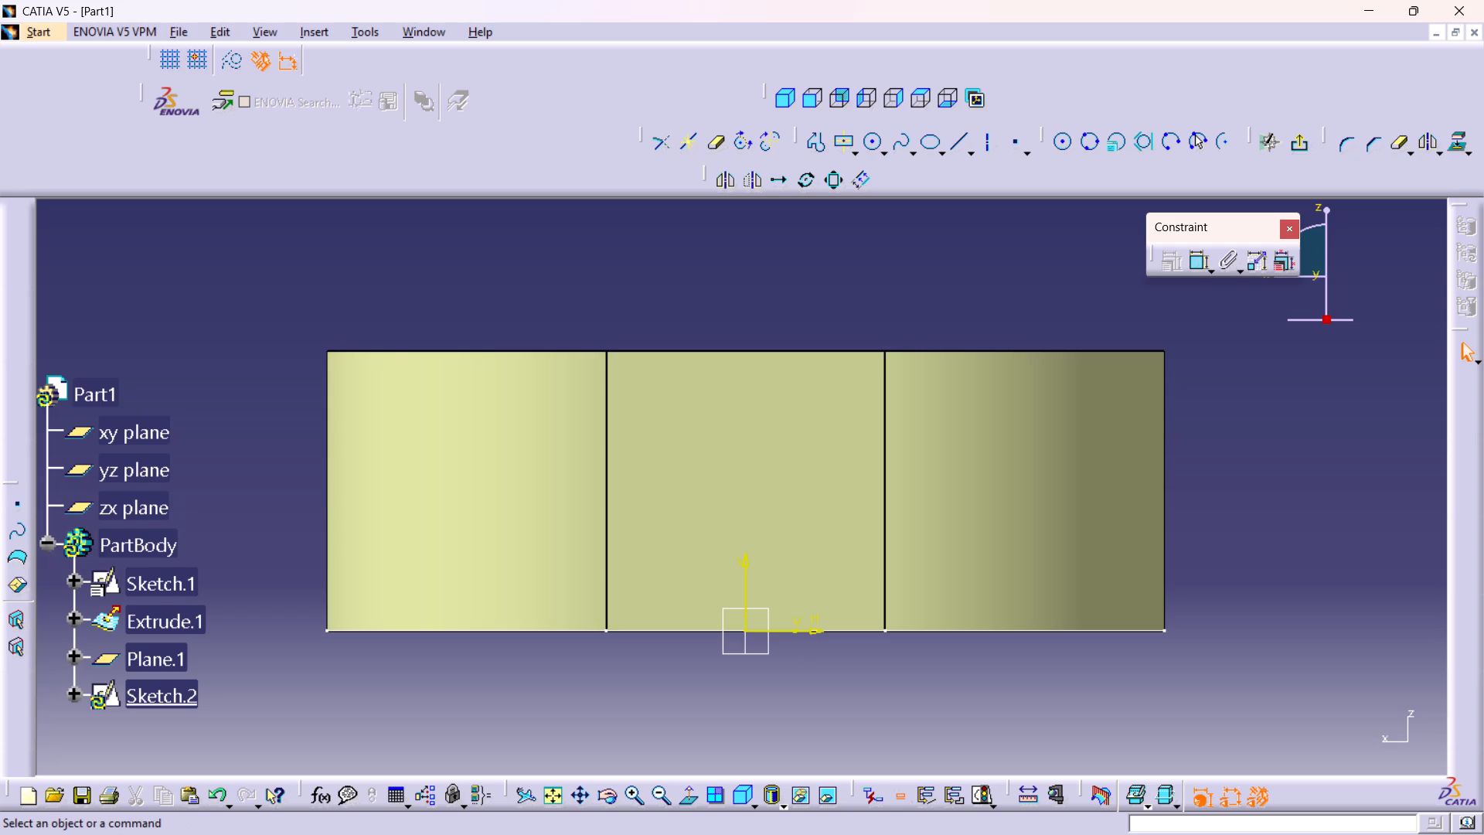
{"action": "middle_click_drag", "start_coordinate": [900, 411], "coordinate": [774, 472]}
{"action": "right_click_drag", "start_coordinate": [900, 411], "coordinate": [774, 472]}
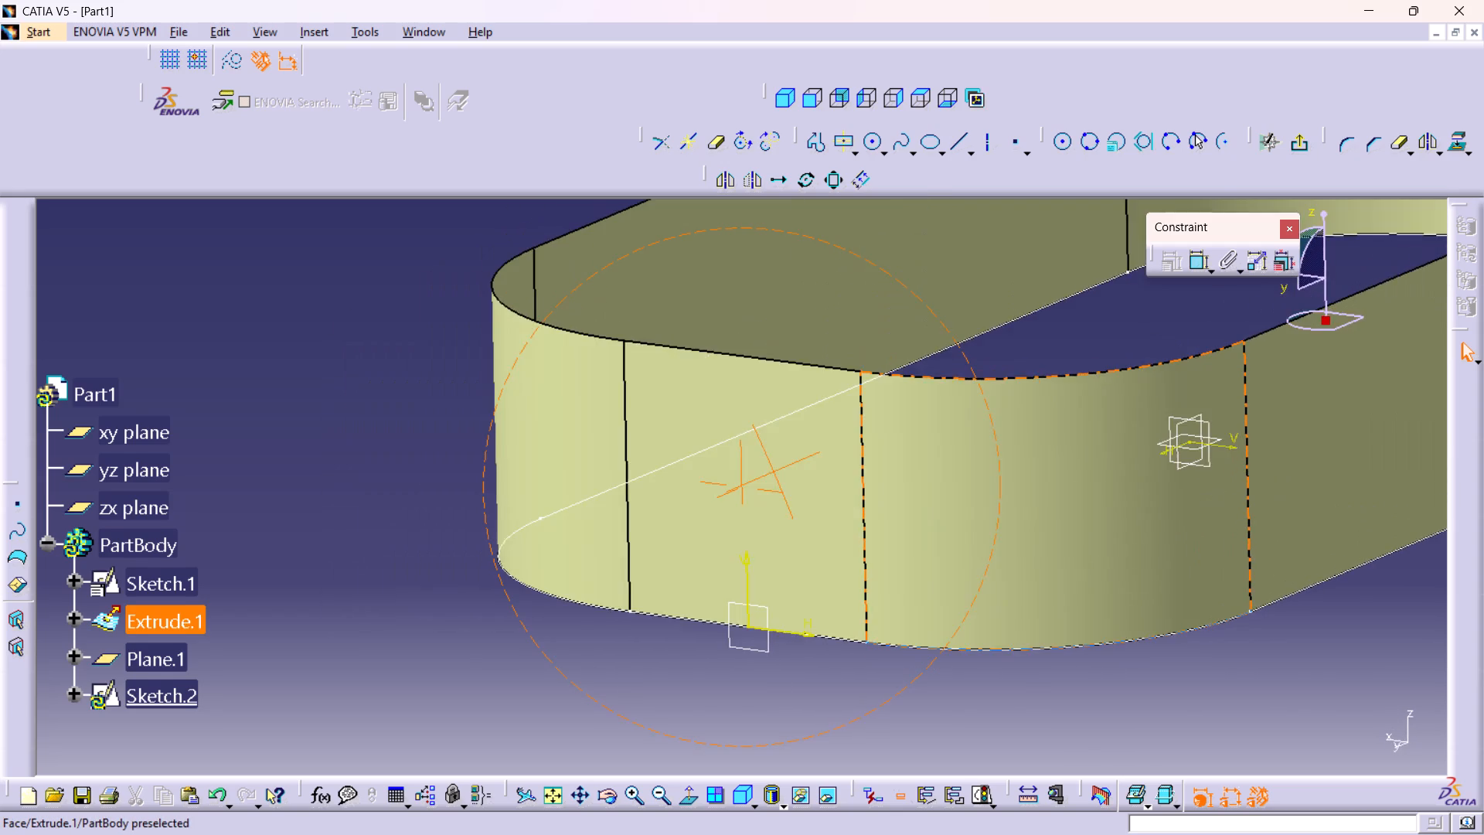
{"action": "middle_click_drag", "start_coordinate": [774, 472], "coordinate": [984, 390]}
{"action": "right_click_drag", "start_coordinate": [774, 472], "coordinate": [984, 390]}
{"action": "scroll", "coordinate": [842, 445], "scroll_direction": "up", "scroll_amount": 1}
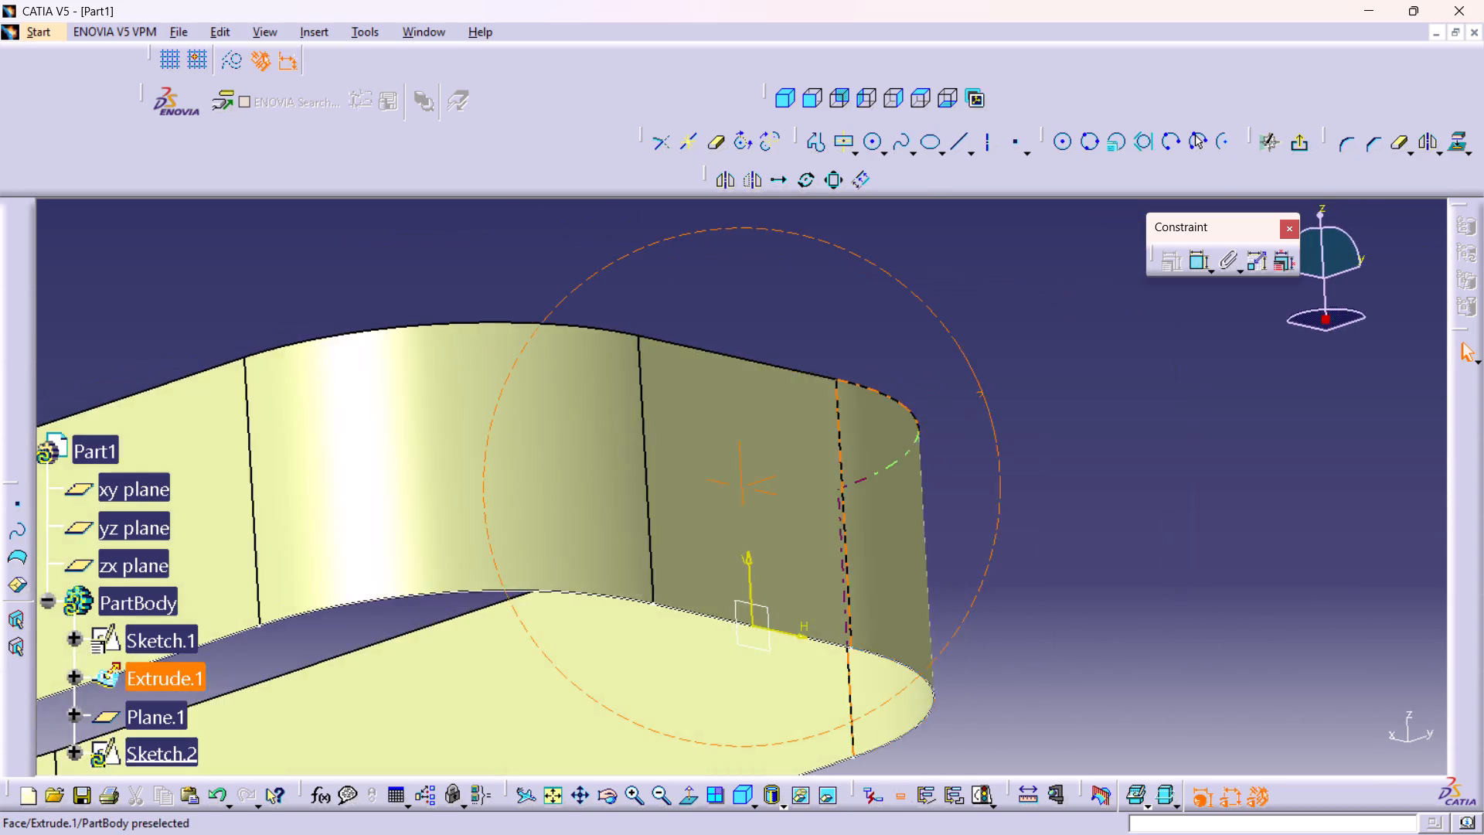
{"action": "middle_click_drag", "start_coordinate": [984, 390], "coordinate": [930, 457]}
{"action": "right_click_drag", "start_coordinate": [984, 390], "coordinate": [930, 457]}
{"action": "middle_click_drag", "start_coordinate": [518, 512], "coordinate": [501, 571]}
{"action": "right_click_drag", "start_coordinate": [518, 512], "coordinate": [501, 571]}
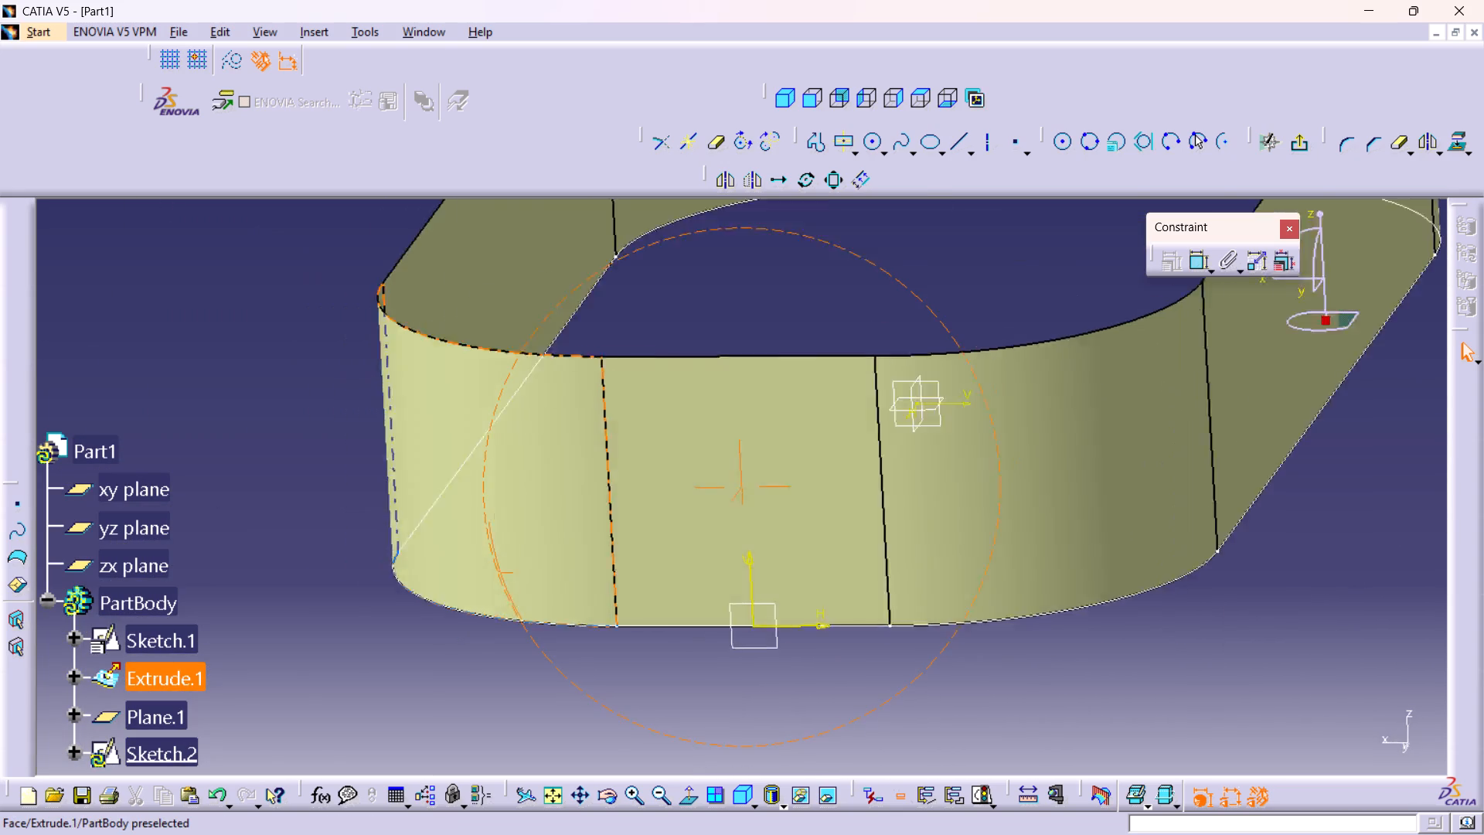
{"action": "right_click_drag", "start_coordinate": [501, 571], "coordinate": [605, 635]}
{"action": "middle_click_drag", "start_coordinate": [501, 571], "coordinate": [605, 635]}
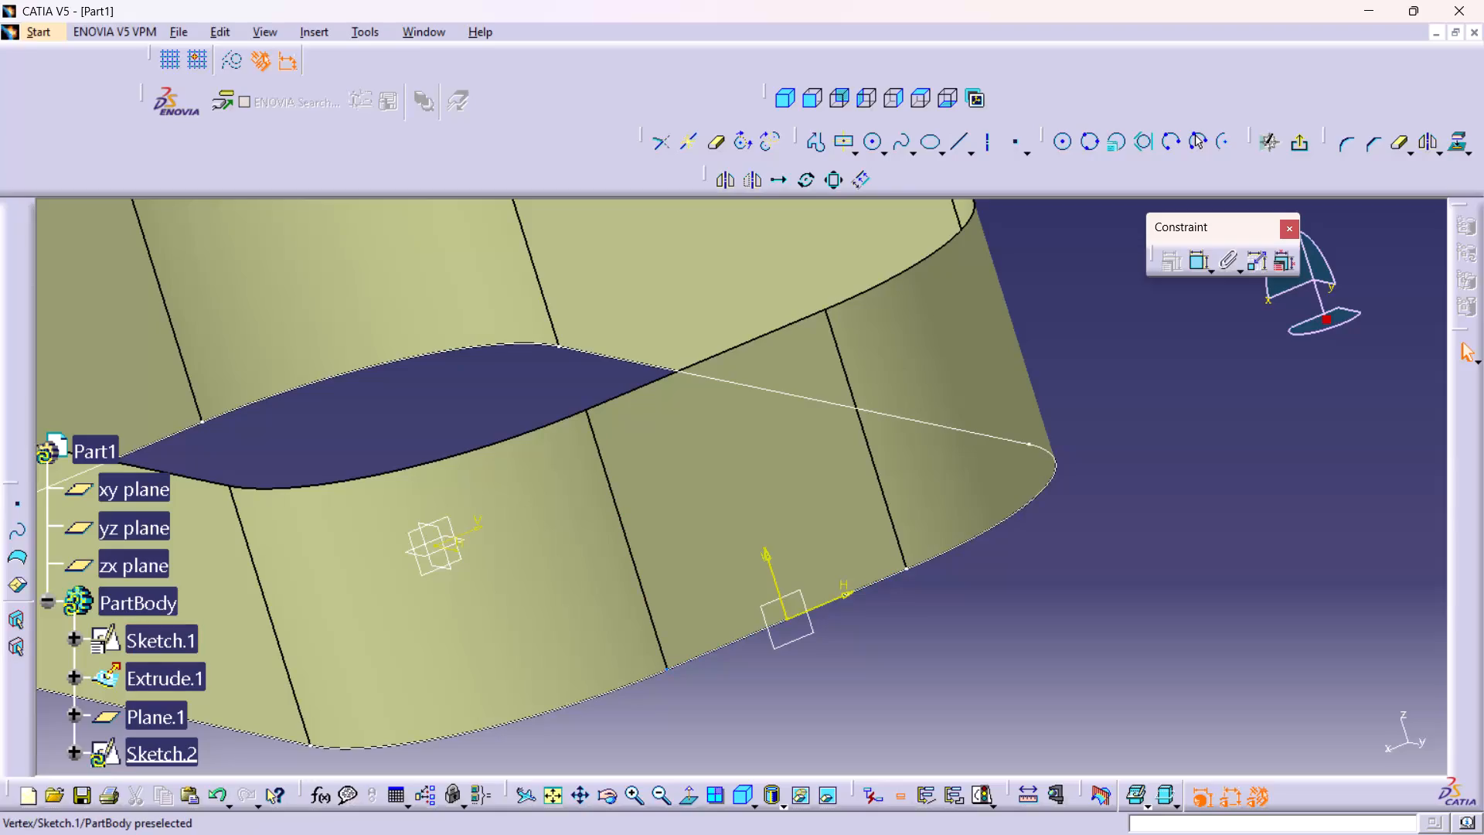
{"action": "middle_click_drag", "start_coordinate": [904, 619], "coordinate": [908, 651]}
{"action": "right_click", "coordinate": [904, 619]}
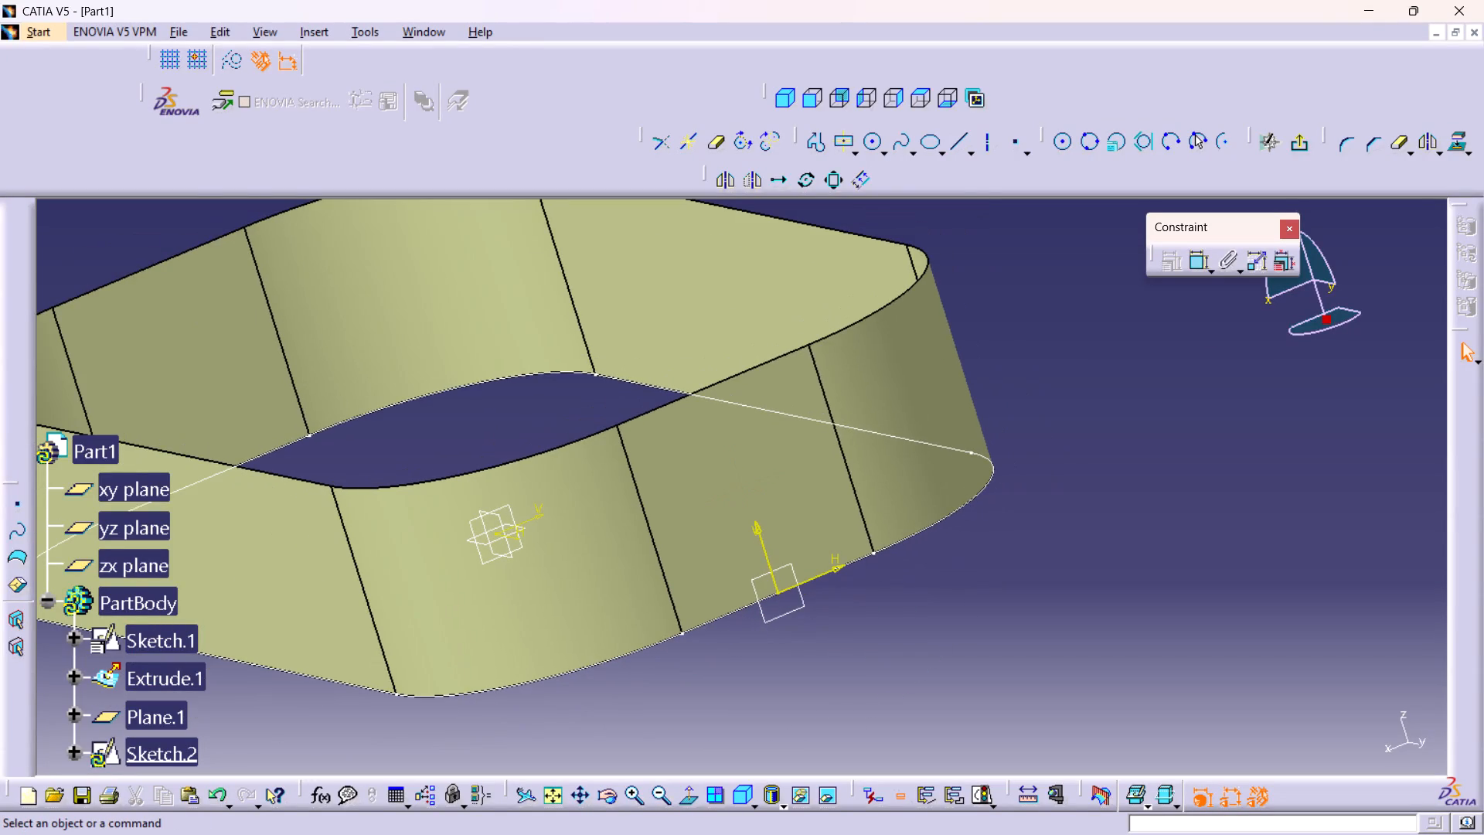
{"action": "left_click", "coordinate": [694, 794]}
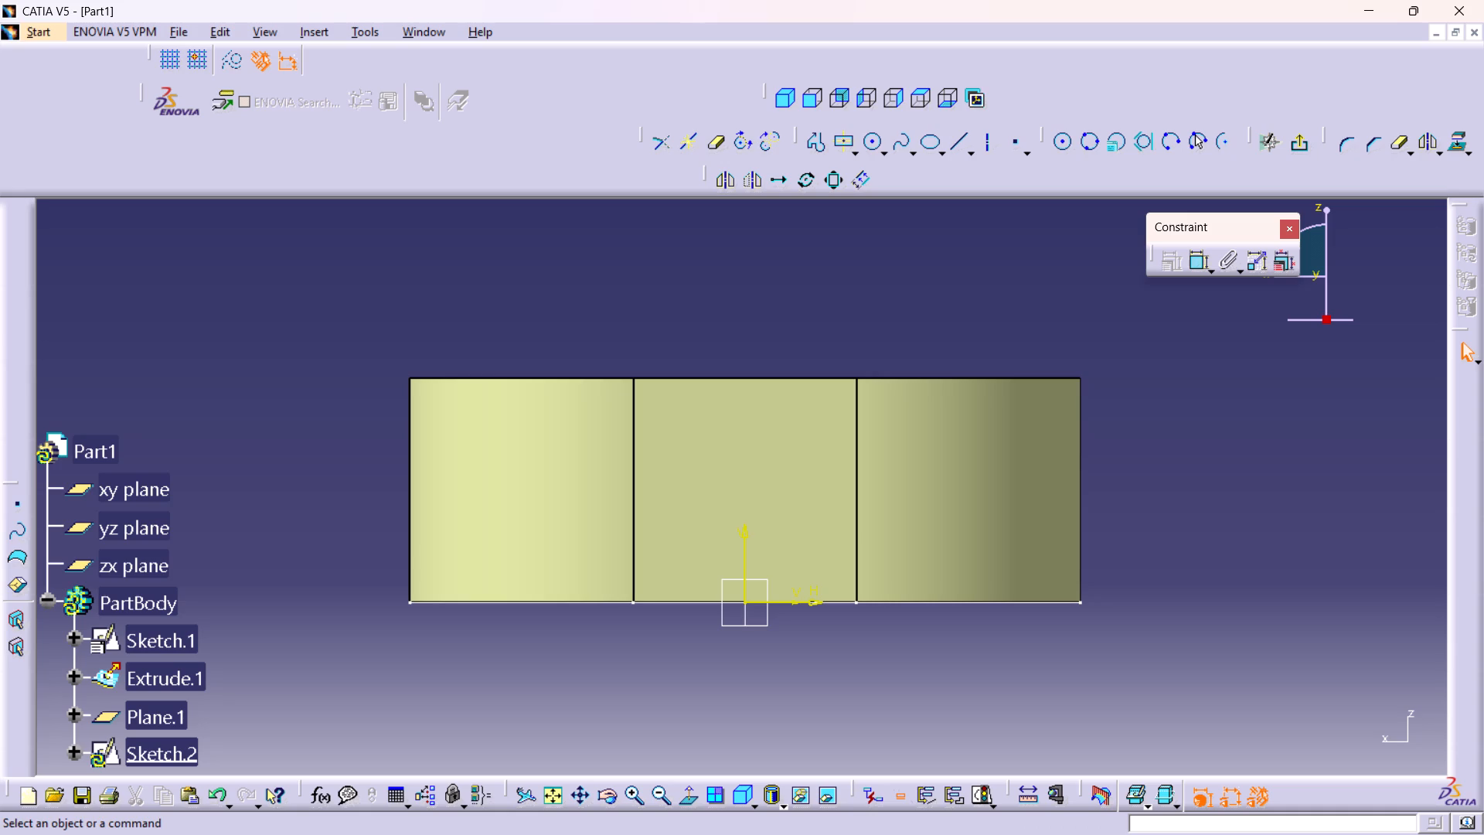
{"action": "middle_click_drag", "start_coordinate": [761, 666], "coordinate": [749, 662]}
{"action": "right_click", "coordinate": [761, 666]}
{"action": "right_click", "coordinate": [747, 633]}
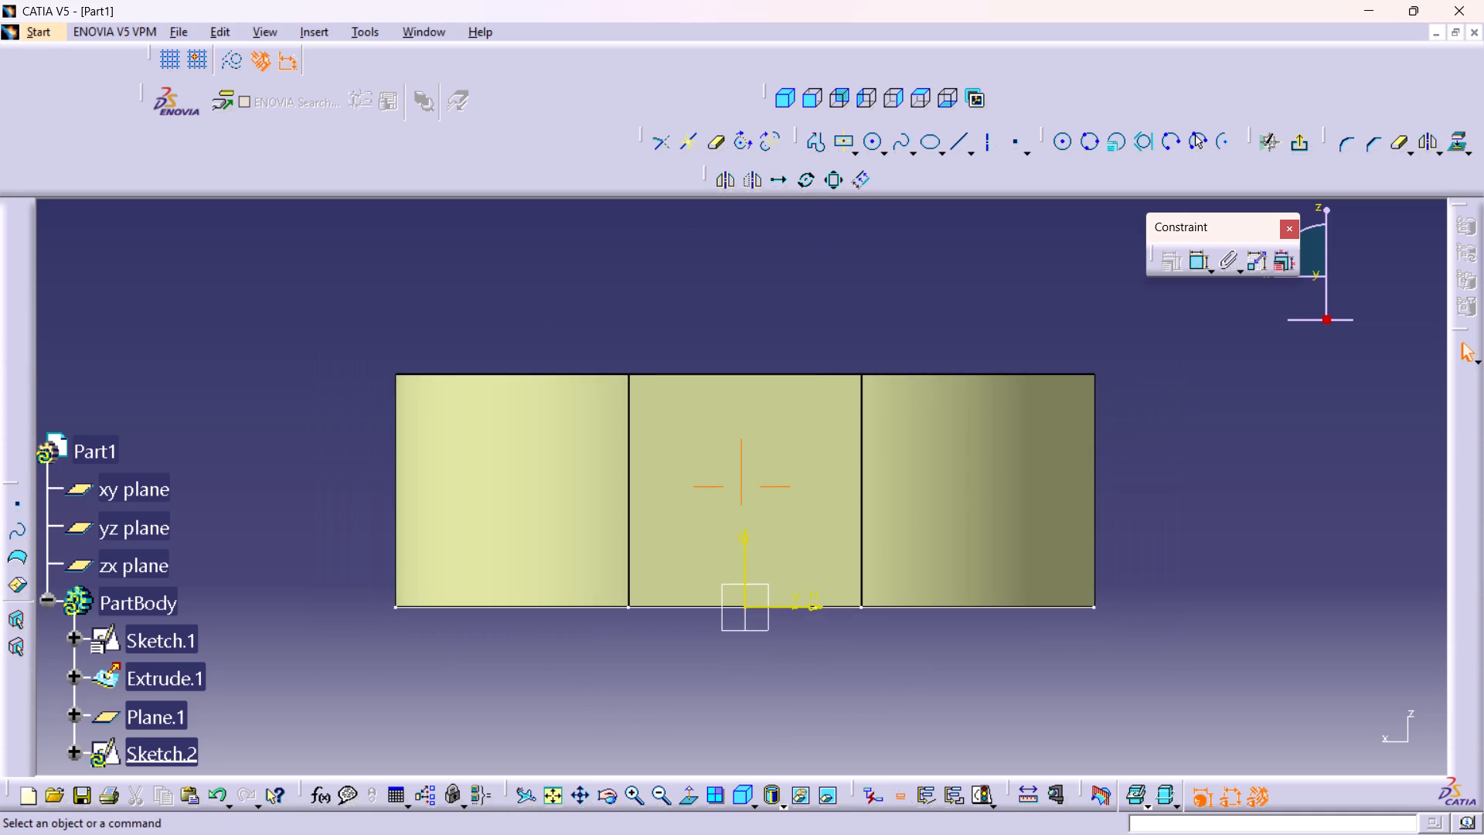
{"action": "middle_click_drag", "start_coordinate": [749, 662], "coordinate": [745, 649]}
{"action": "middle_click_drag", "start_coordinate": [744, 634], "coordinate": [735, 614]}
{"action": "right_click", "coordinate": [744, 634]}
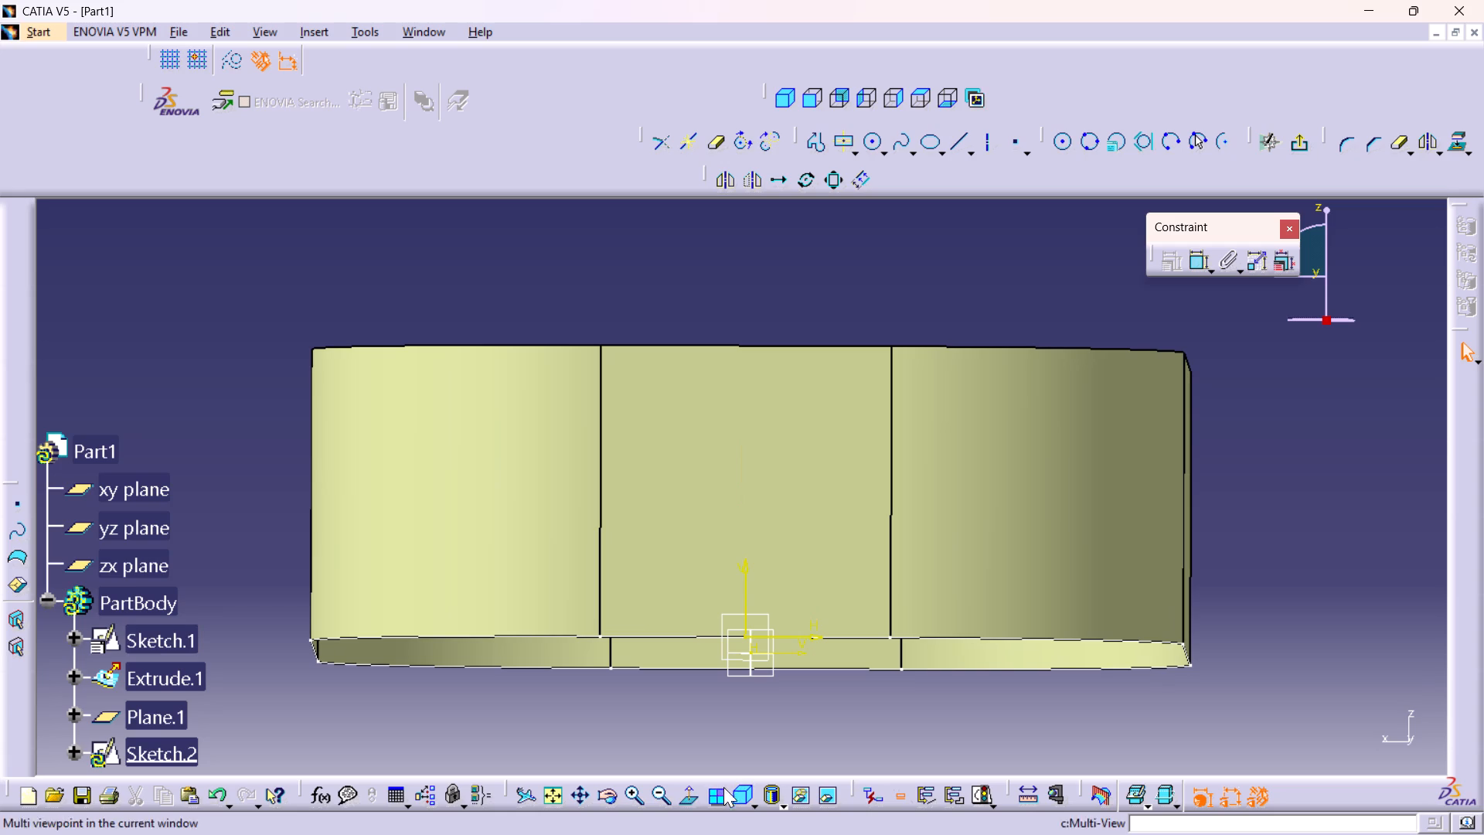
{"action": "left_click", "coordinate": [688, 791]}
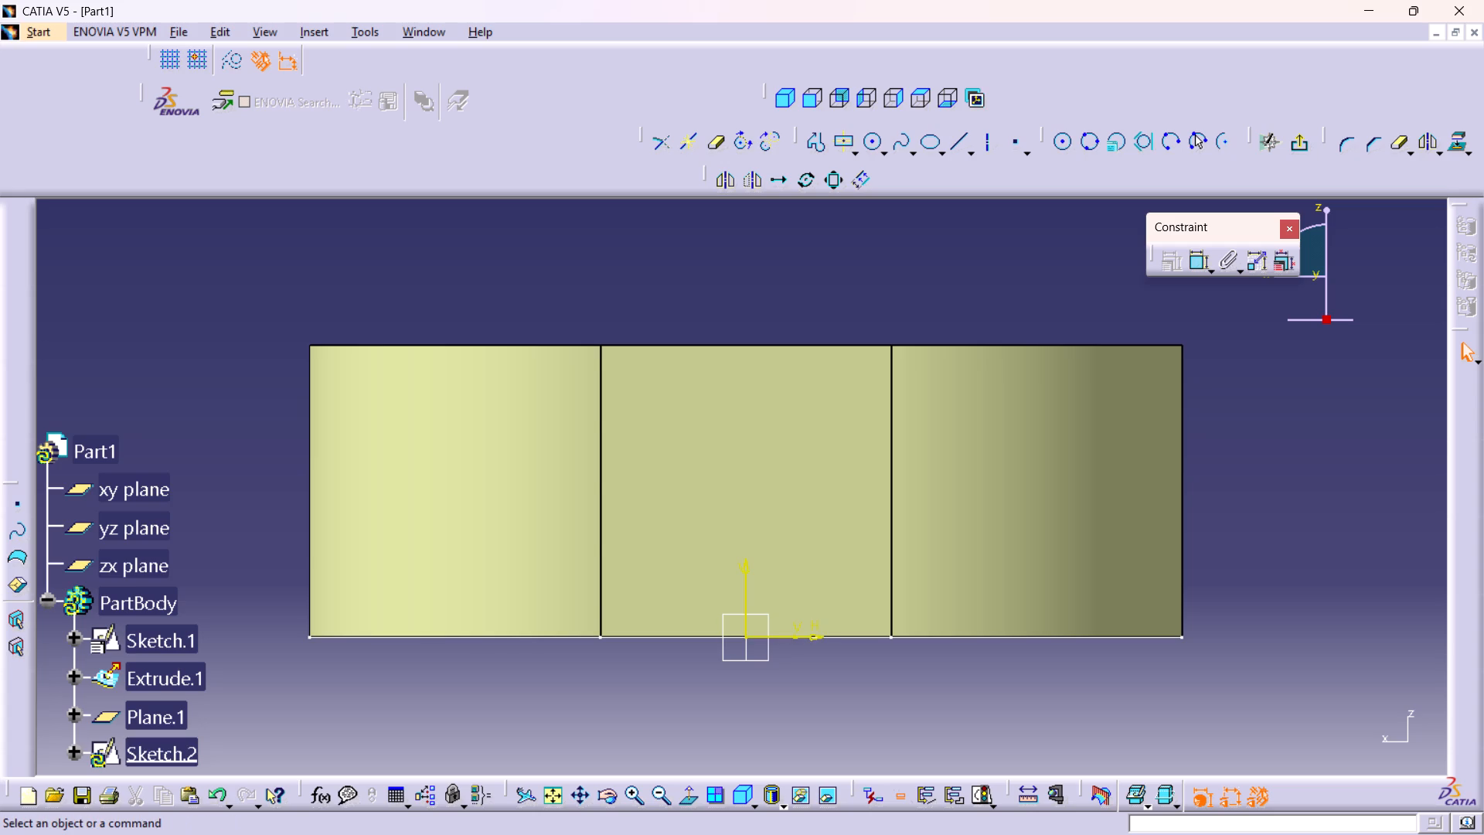
Undo the positioned sketch and the offset plane it was placed on.
{"action": "key", "text": "ctrl+z"}
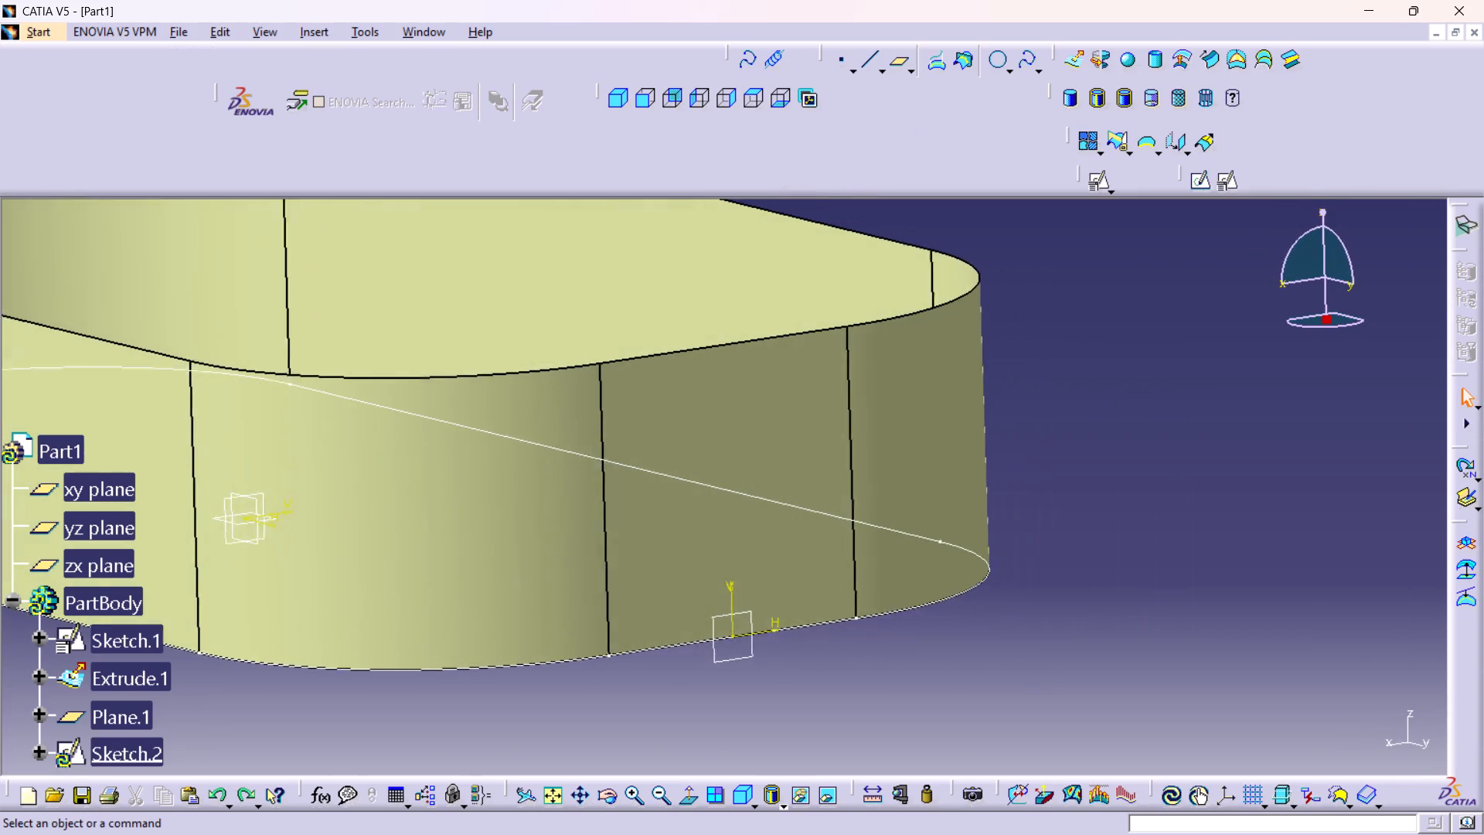
{"action": "key", "text": "ctrl+z"}
{"action": "key", "text": "ctrl+z"}
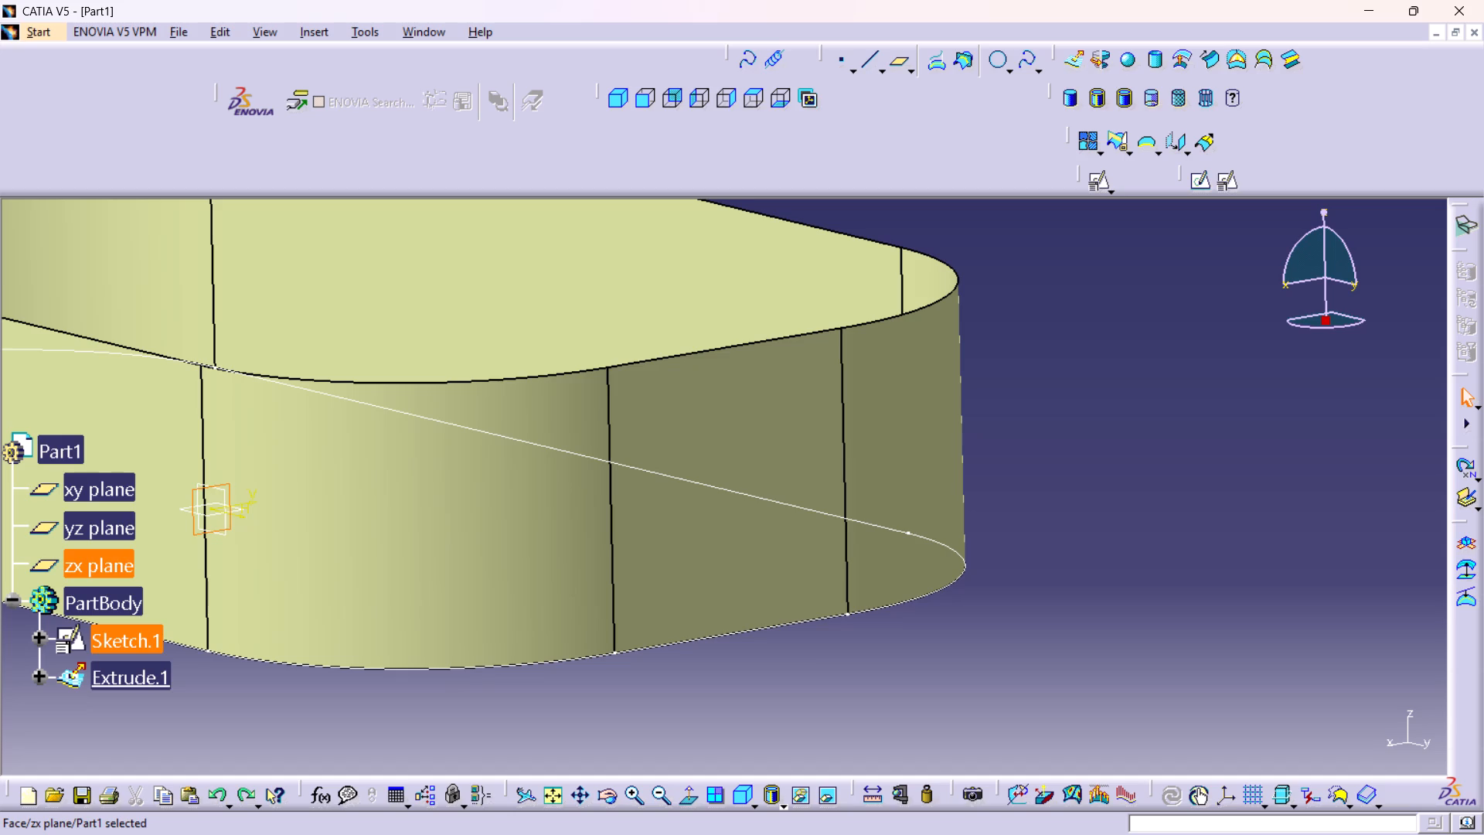
{"action": "left_click", "coordinate": [798, 668]}
Open a positioned sketch on the yz plane with implicit origin and orientation.
{"action": "middle_click_drag", "start_coordinate": [641, 548], "coordinate": [933, 499]}
{"action": "middle_click_drag", "start_coordinate": [768, 400], "coordinate": [754, 500]}
{"action": "right_click_drag", "start_coordinate": [768, 400], "coordinate": [755, 501]}
{"action": "middle_click_drag", "start_coordinate": [557, 469], "coordinate": [764, 524]}
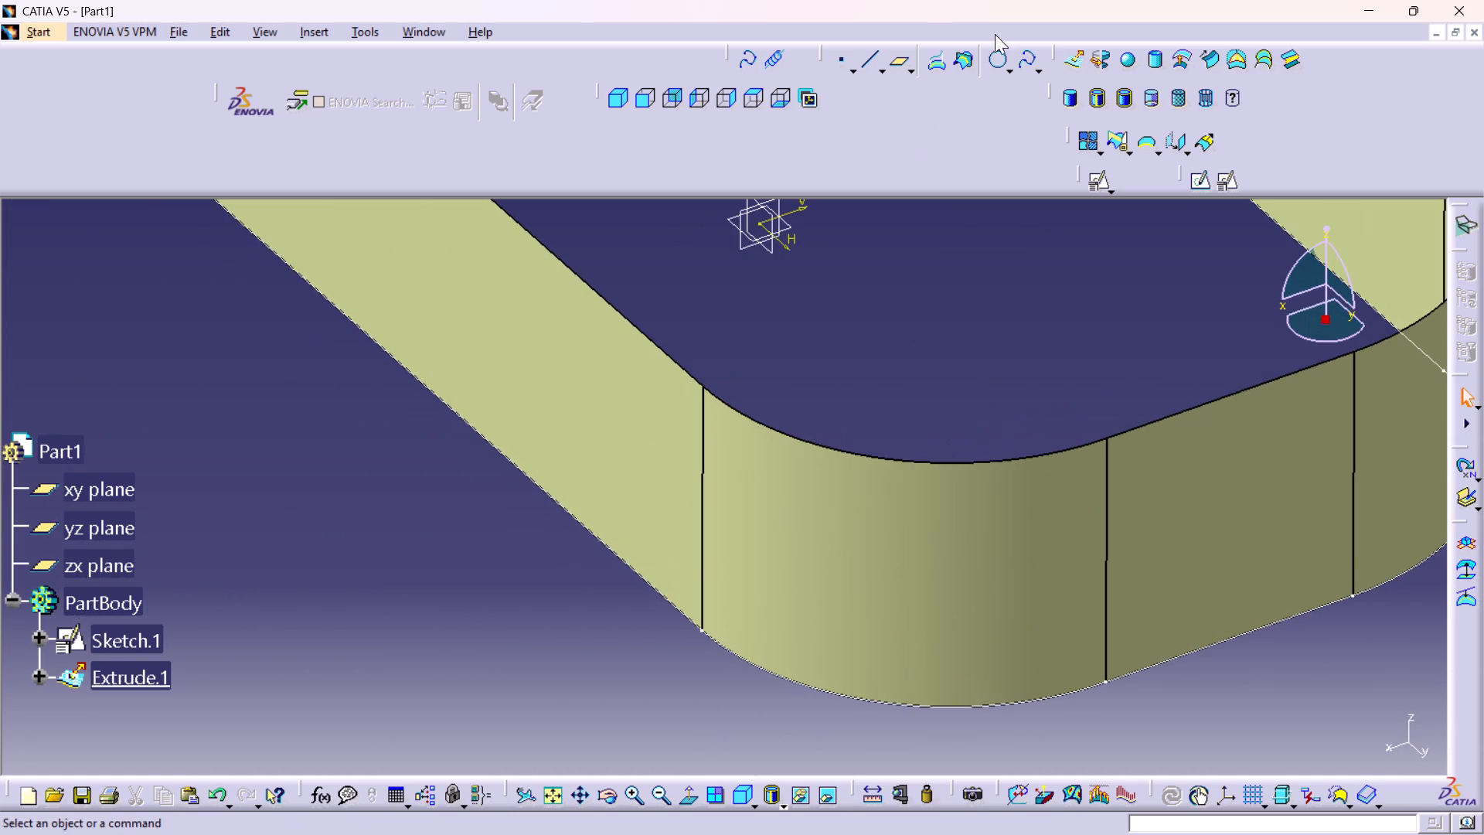
{"action": "left_click", "coordinate": [612, 97]}
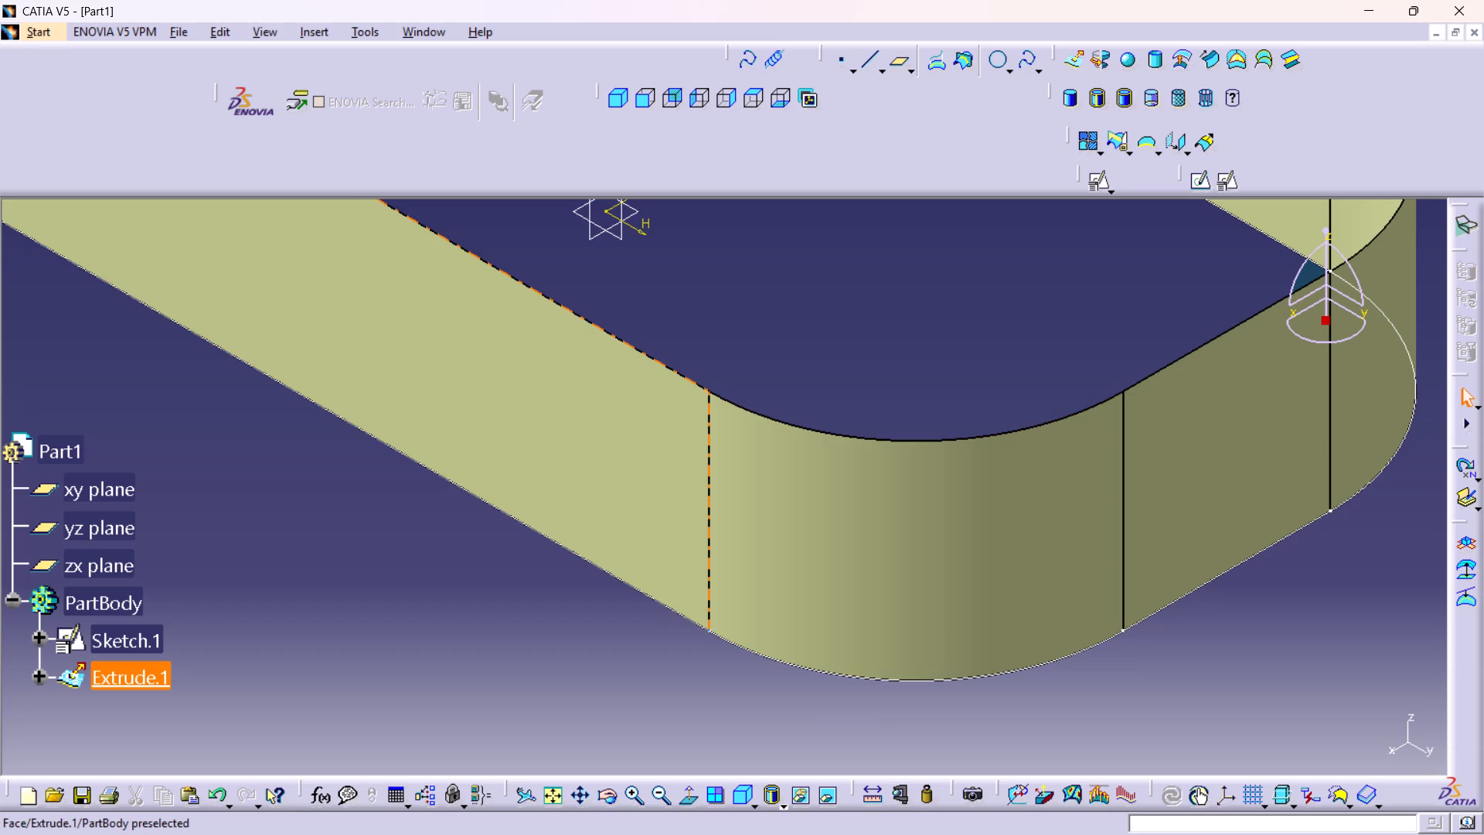
{"action": "middle_click_drag", "start_coordinate": [872, 360], "coordinate": [1048, 472]}
{"action": "middle_click_drag", "start_coordinate": [975, 435], "coordinate": [1015, 496]}
{"action": "right_click", "coordinate": [975, 435]}
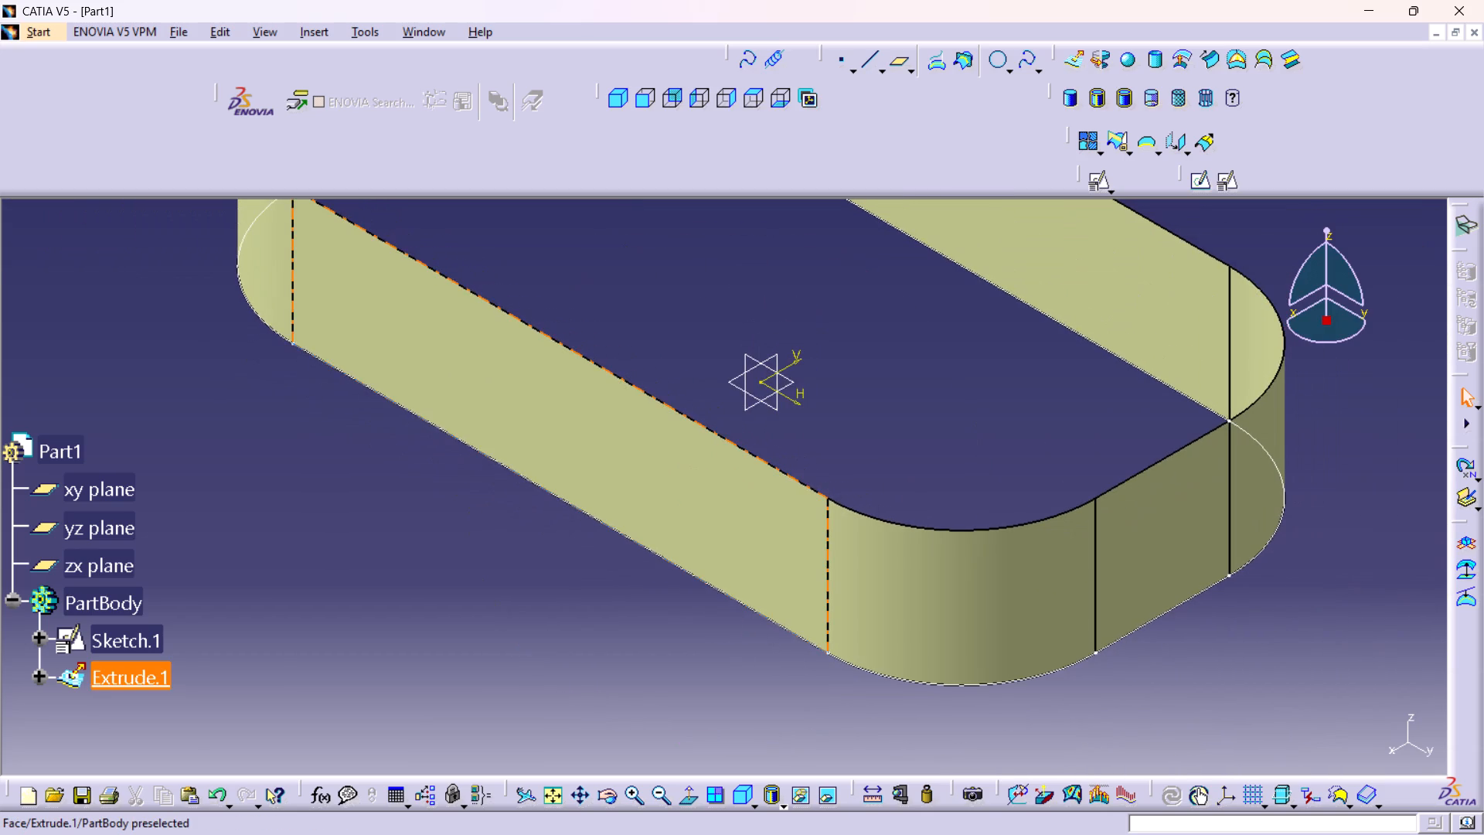
{"action": "left_click", "coordinate": [631, 506]}
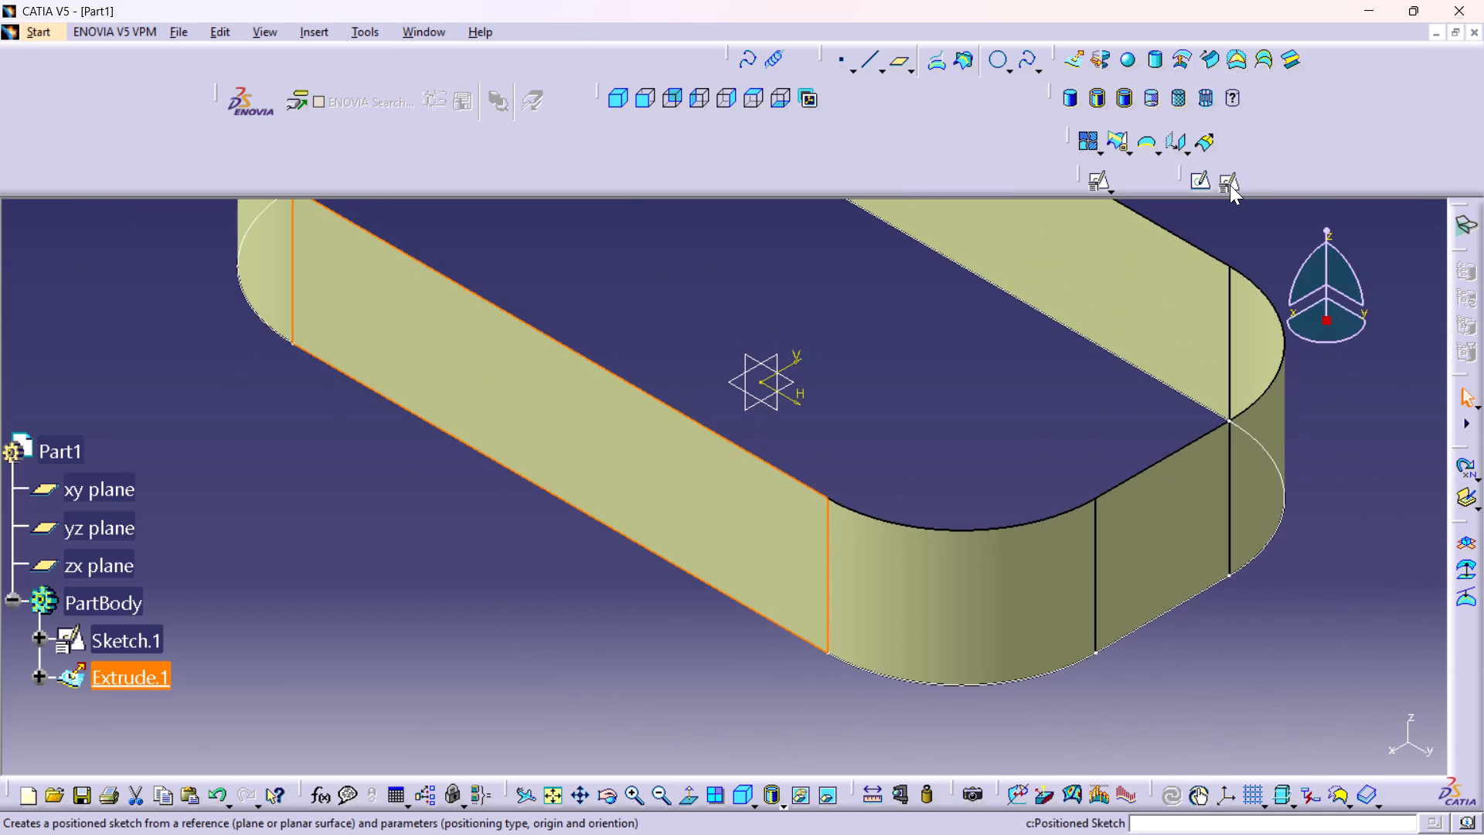
{"action": "left_click", "coordinate": [779, 406]}
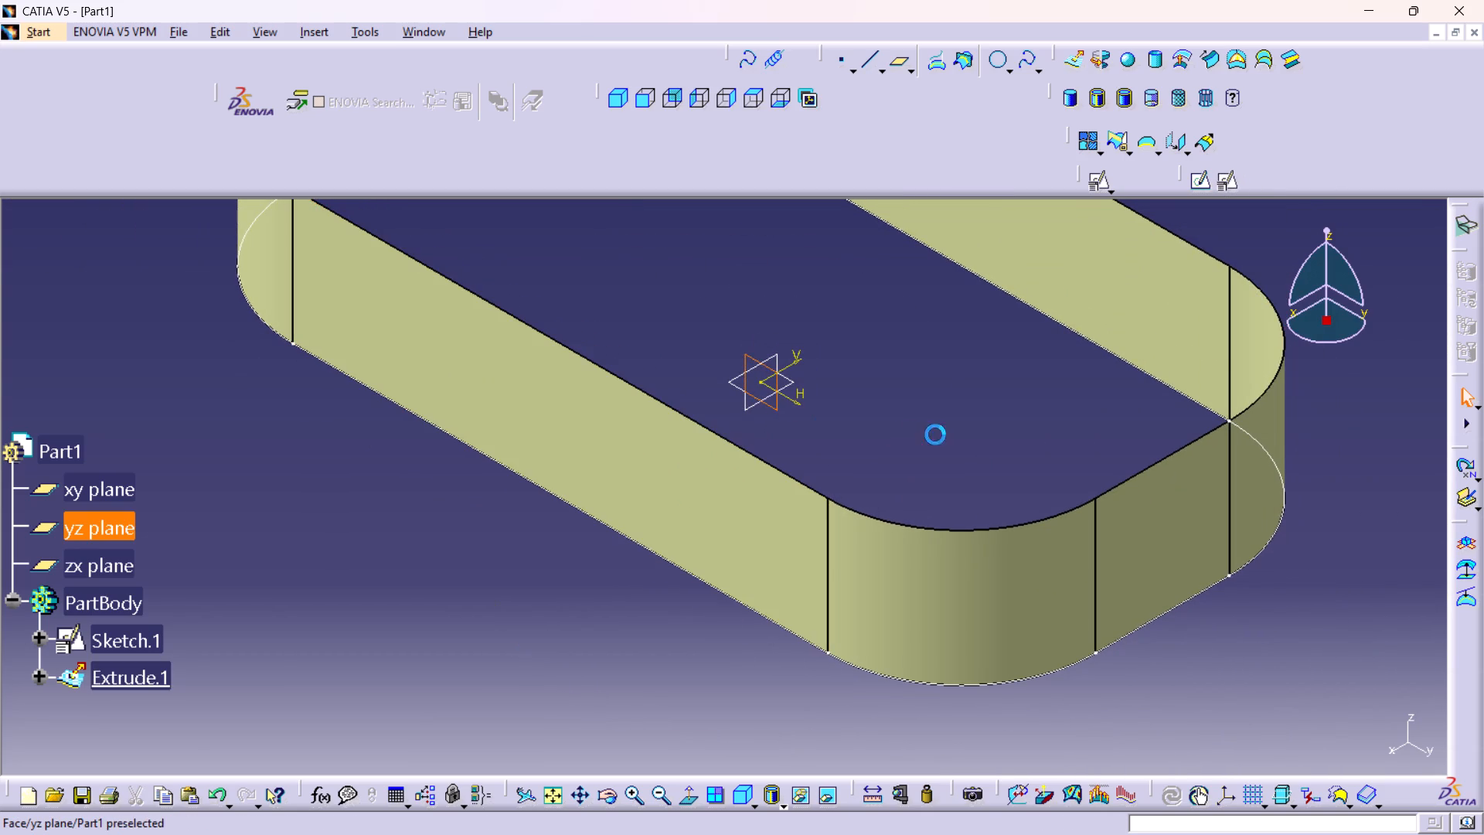
{"action": "left_click", "coordinate": [1230, 185]}
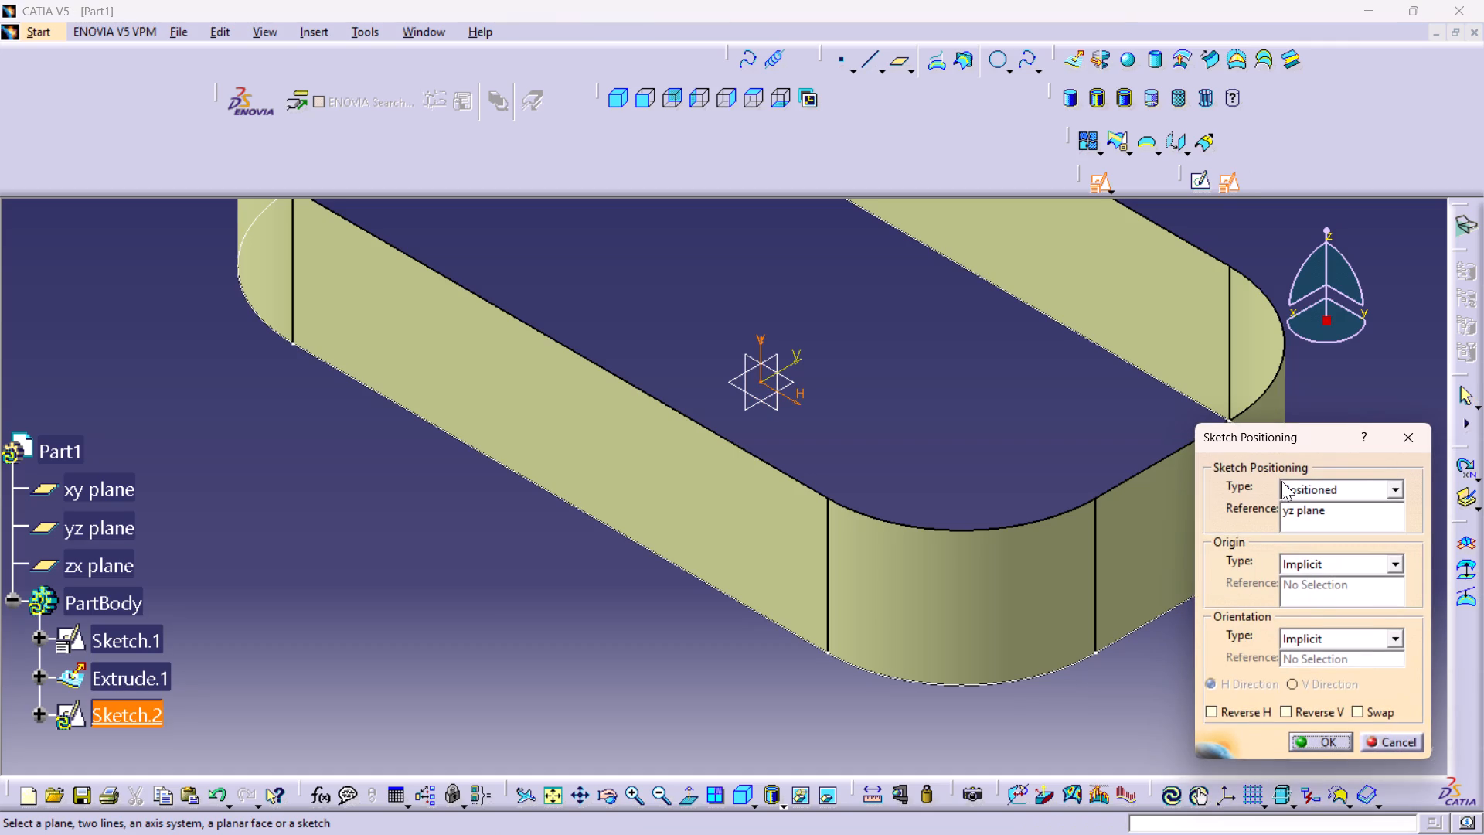
{"action": "left_click", "coordinate": [1305, 740]}
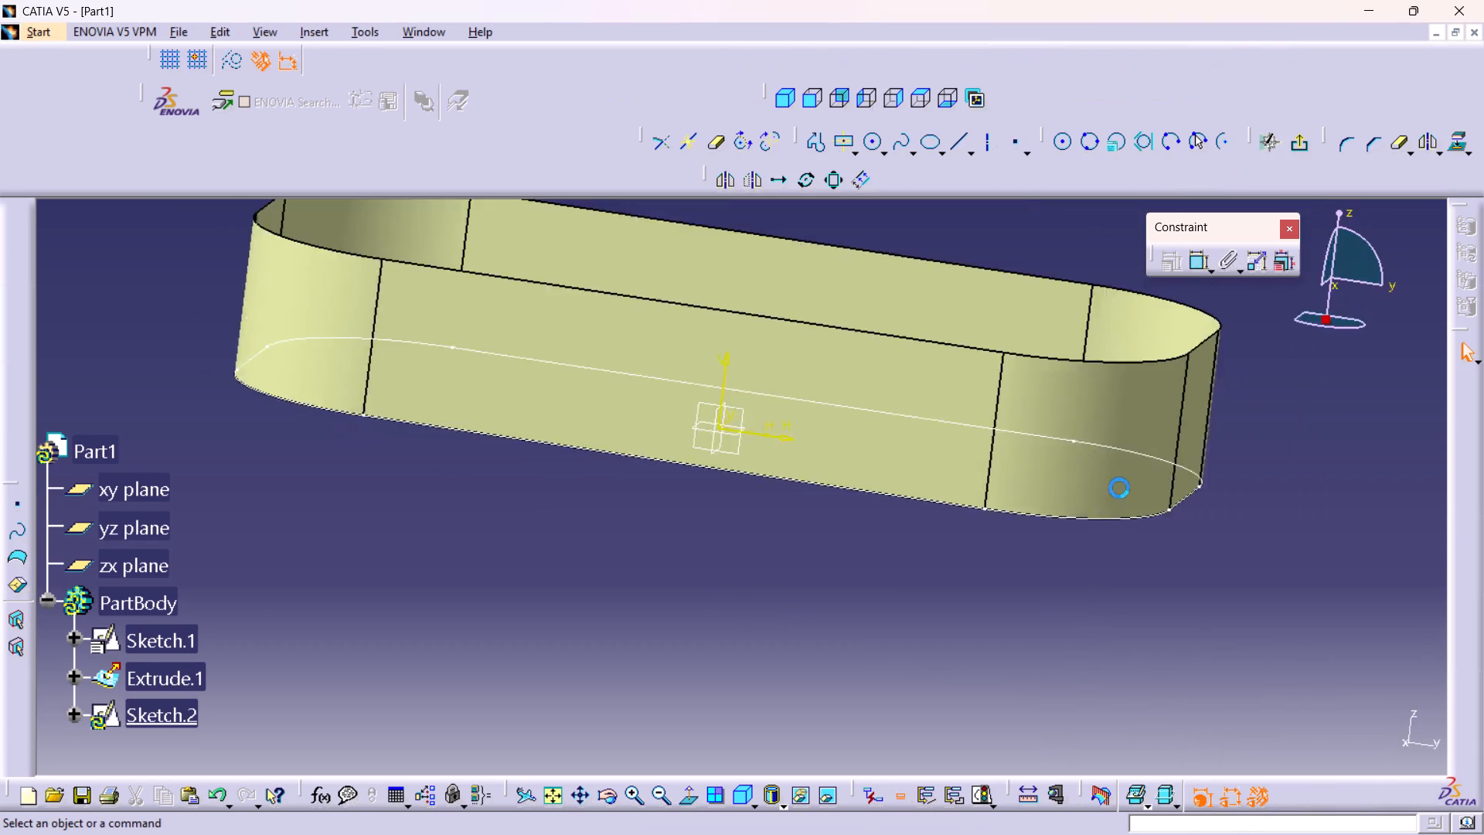
Sketch an upward-bulging three-point arc of about 281 mm radius below the surface, spanning its long side from end to end.
{"action": "middle_click_drag", "start_coordinate": [866, 463], "coordinate": [876, 545]}
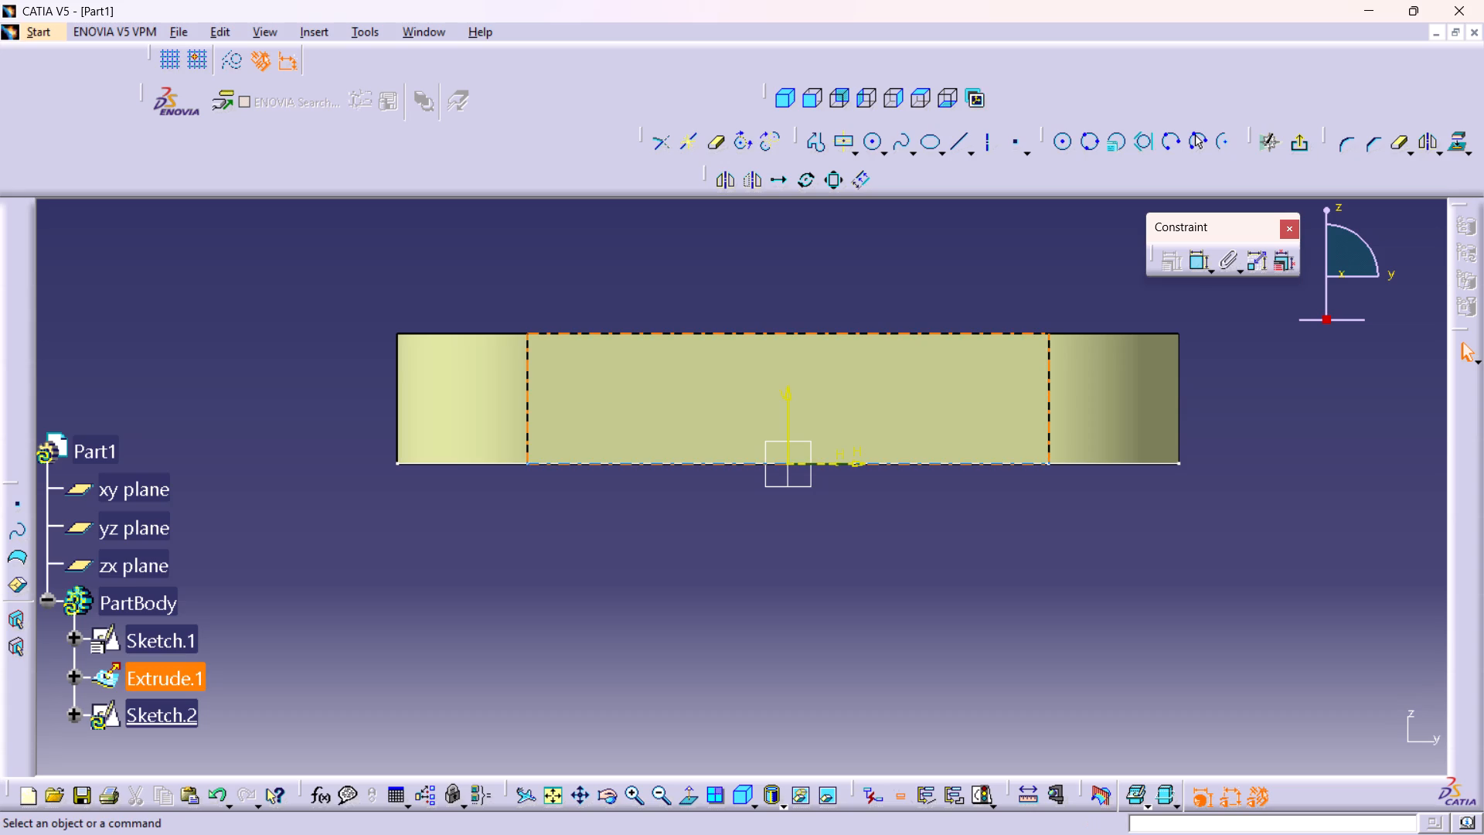
{"action": "middle_click_drag", "start_coordinate": [876, 380], "coordinate": [898, 403]}
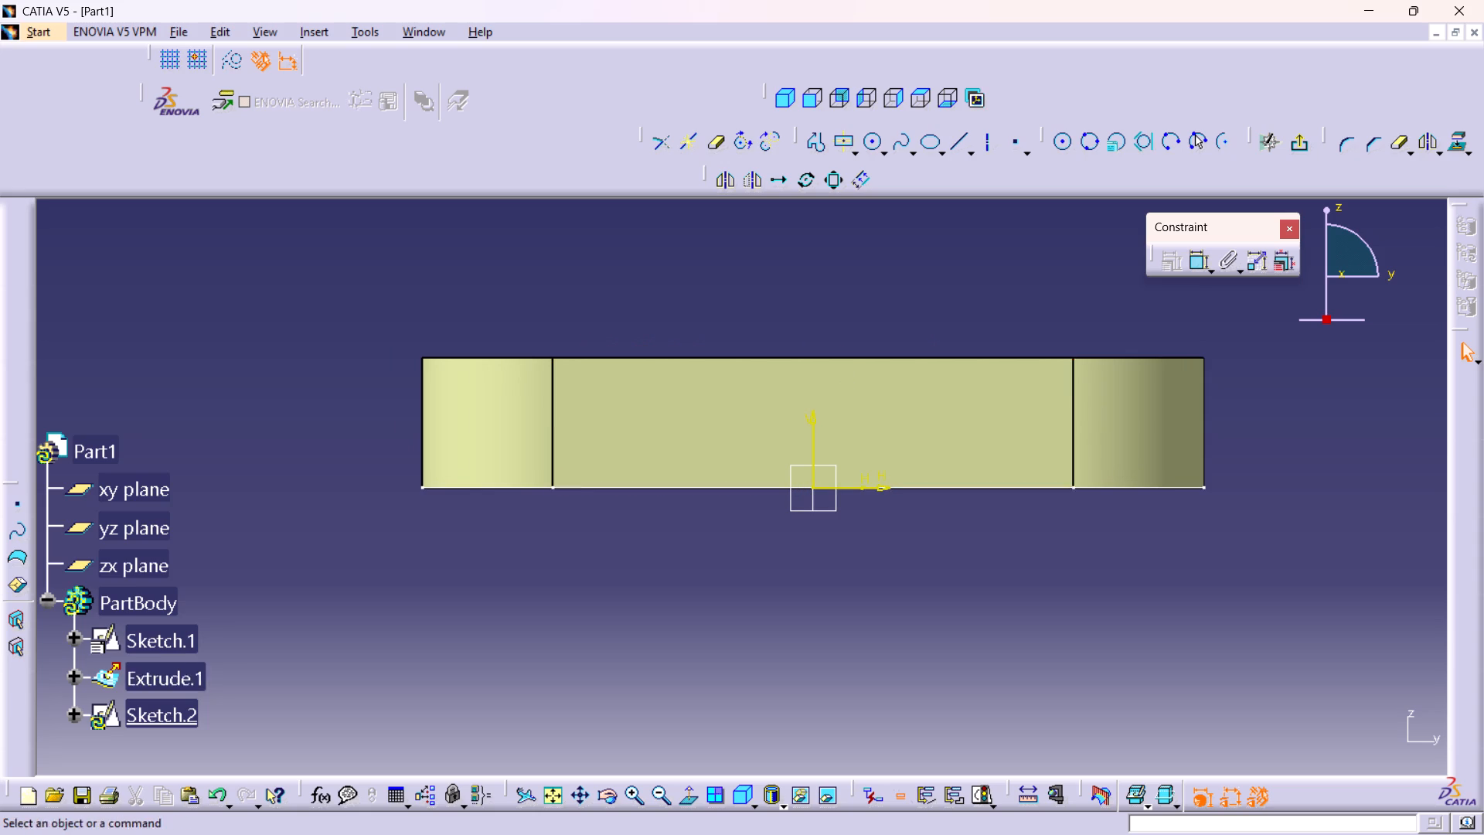
{"action": "middle_click_drag", "start_coordinate": [931, 287], "coordinate": [937, 329]}
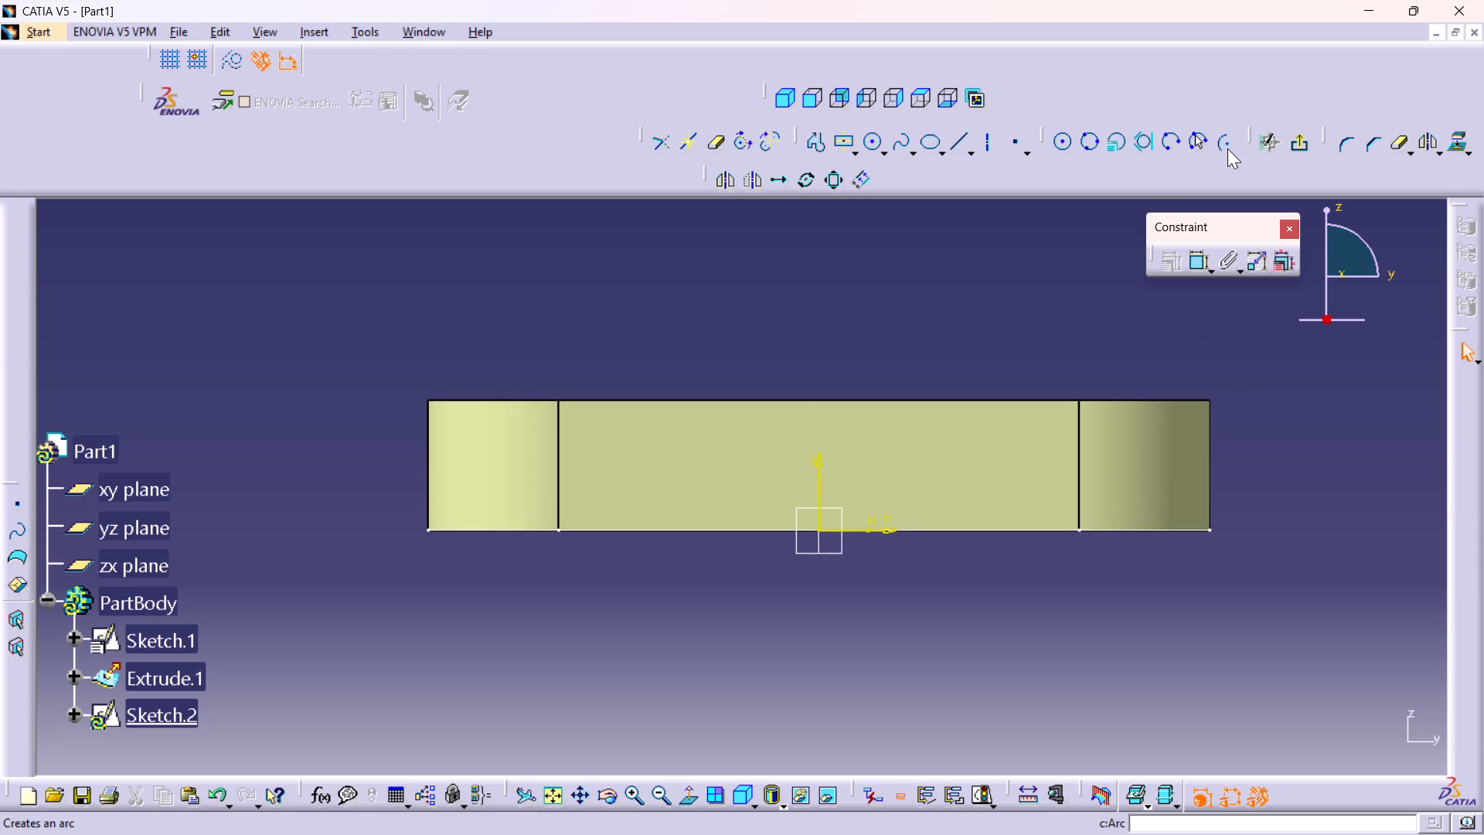
{"action": "left_click", "coordinate": [1224, 139]}
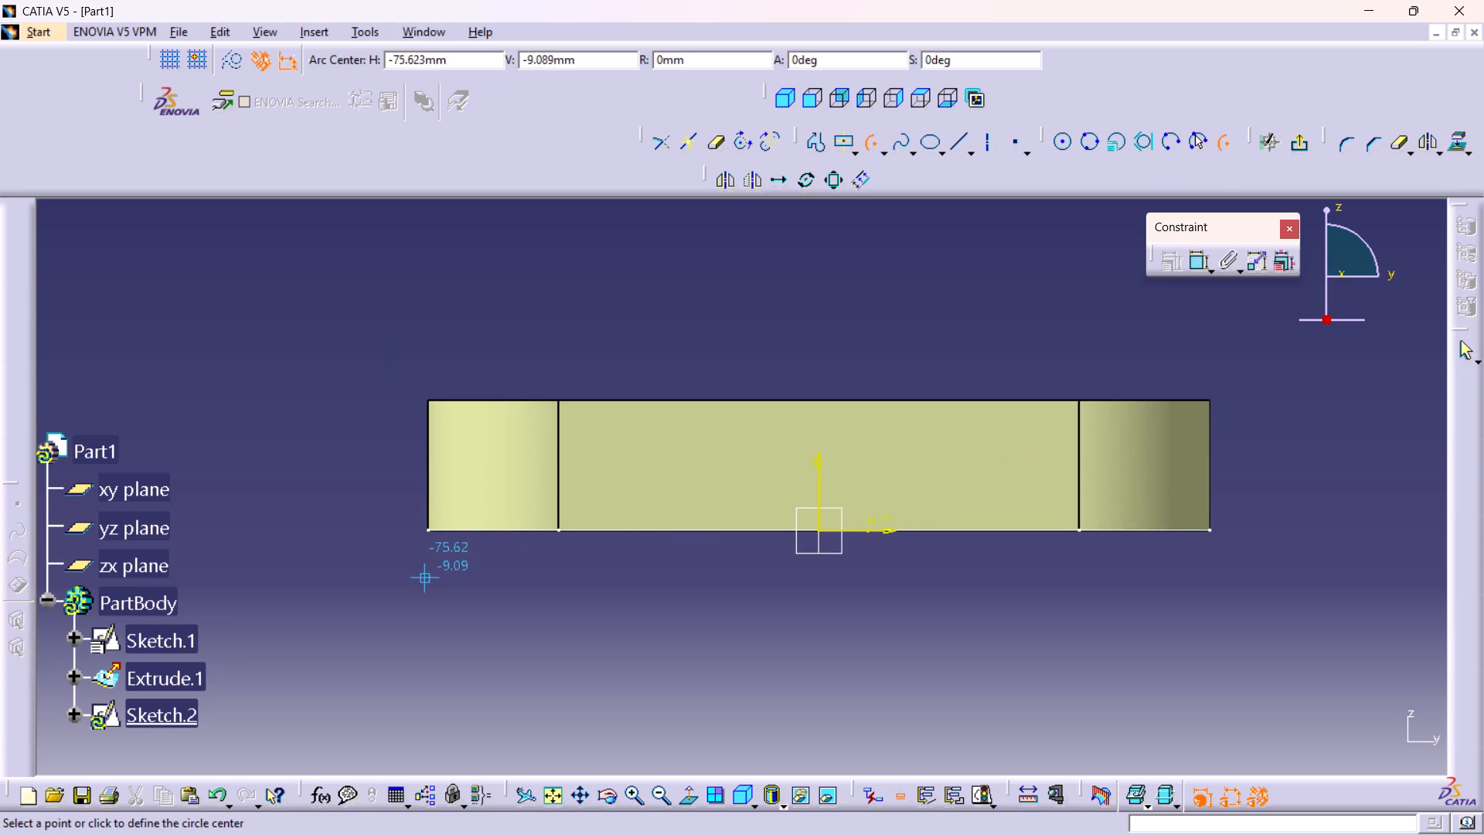
{"action": "left_click", "coordinate": [1163, 140]}
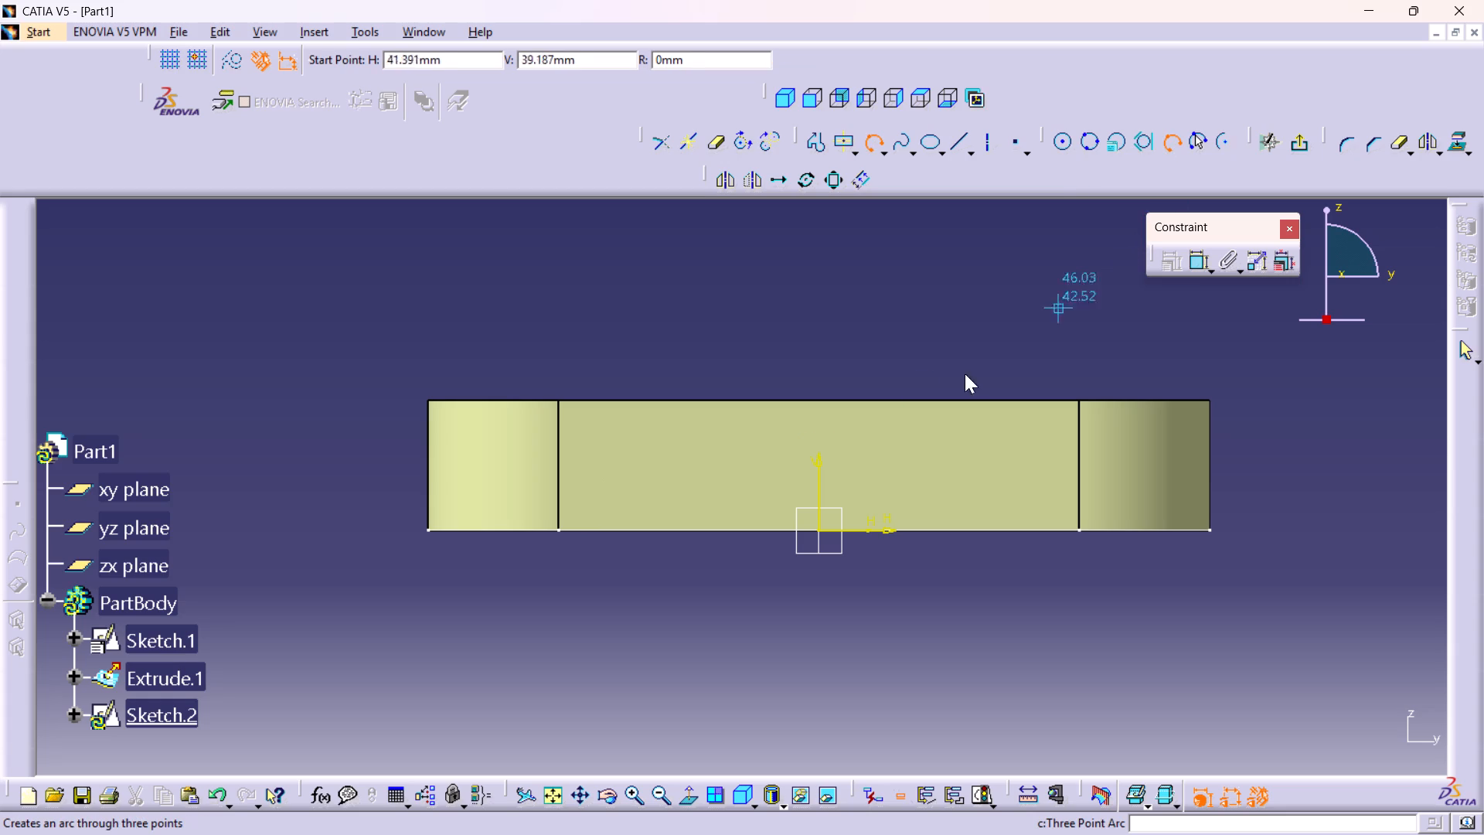
{"action": "left_click", "coordinate": [430, 636]}
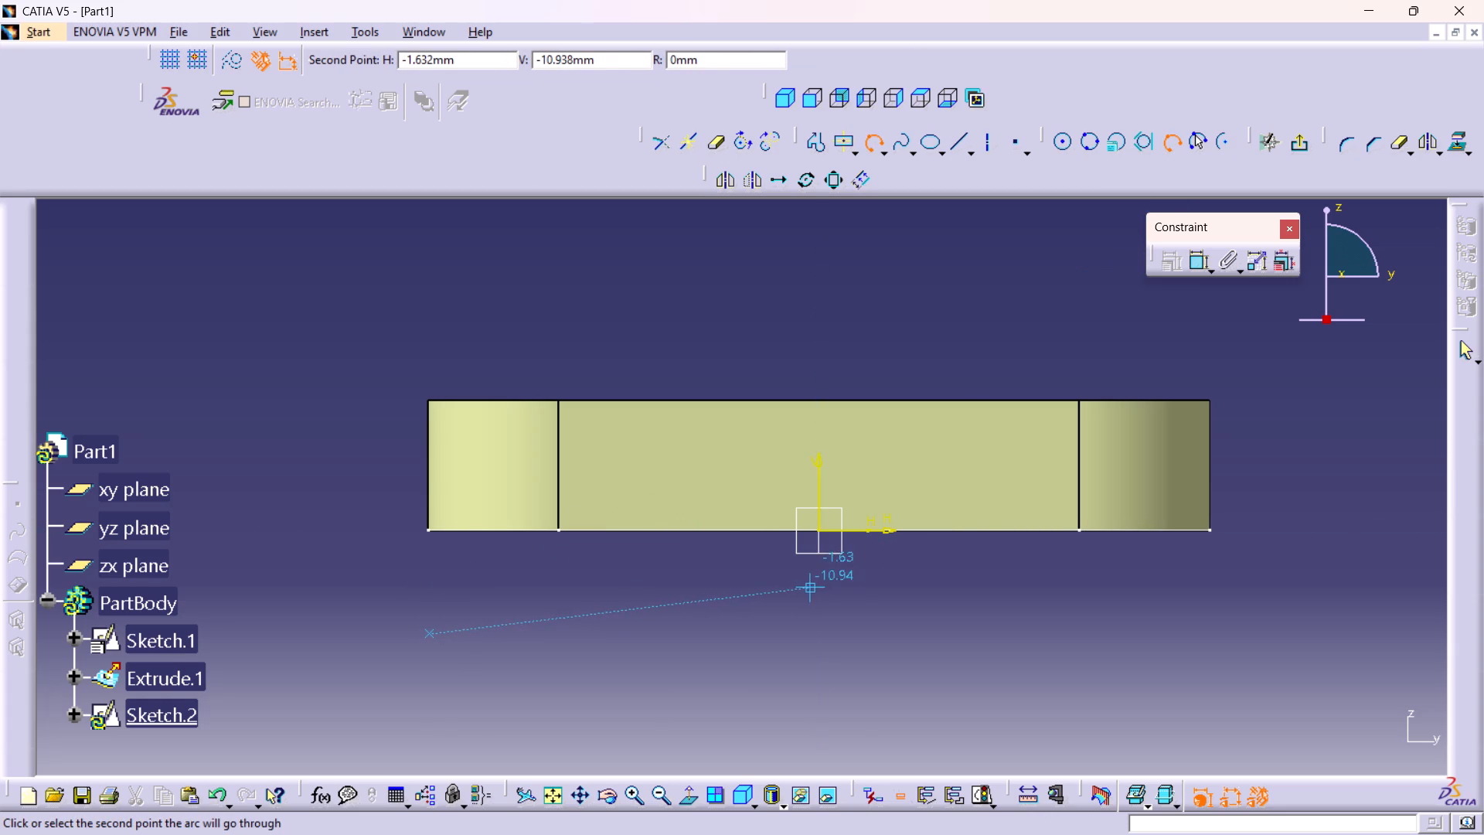
{"action": "left_click", "coordinate": [817, 585]}
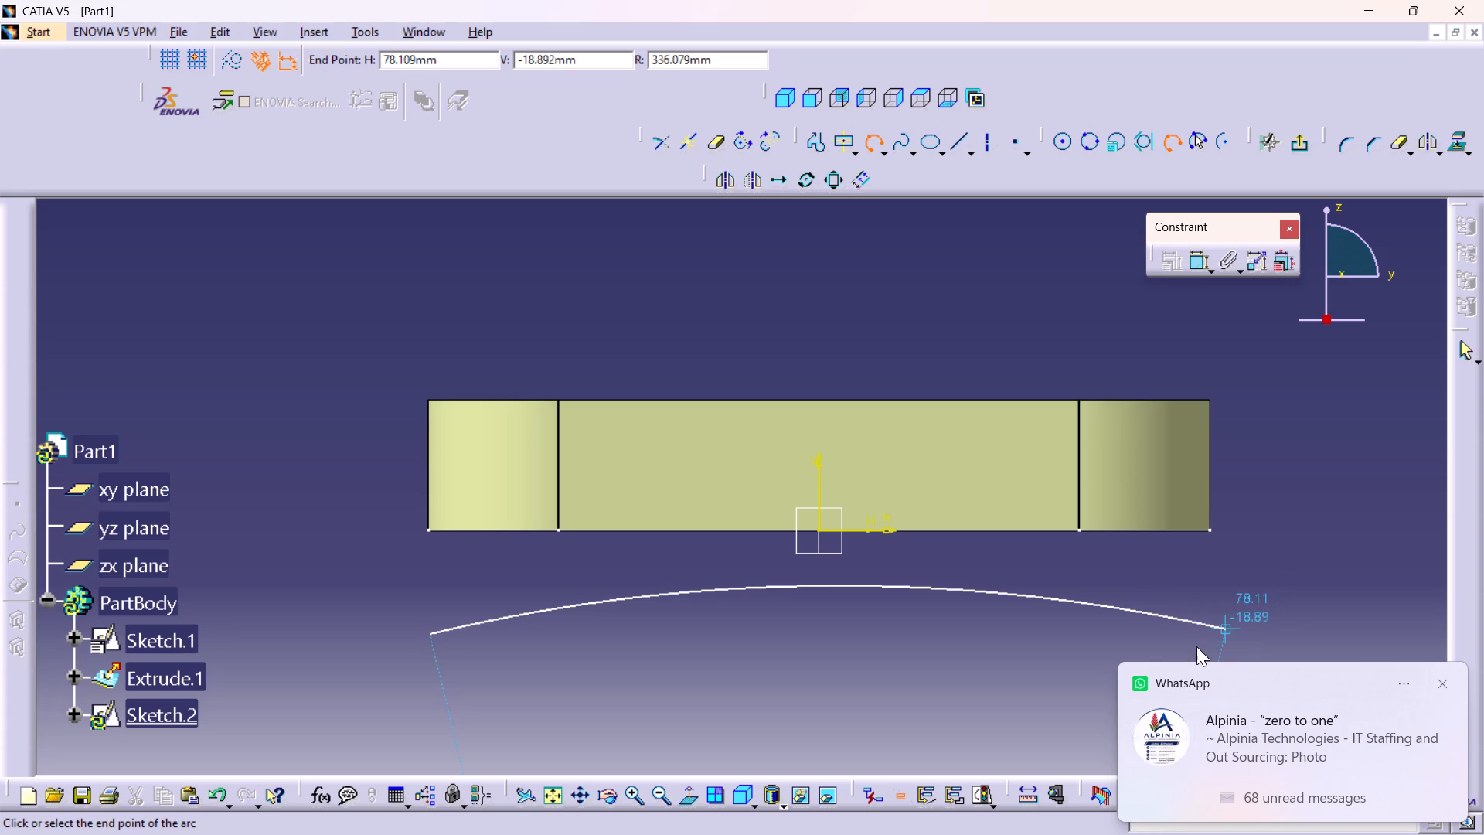
{"action": "left_click", "coordinate": [1444, 682]}
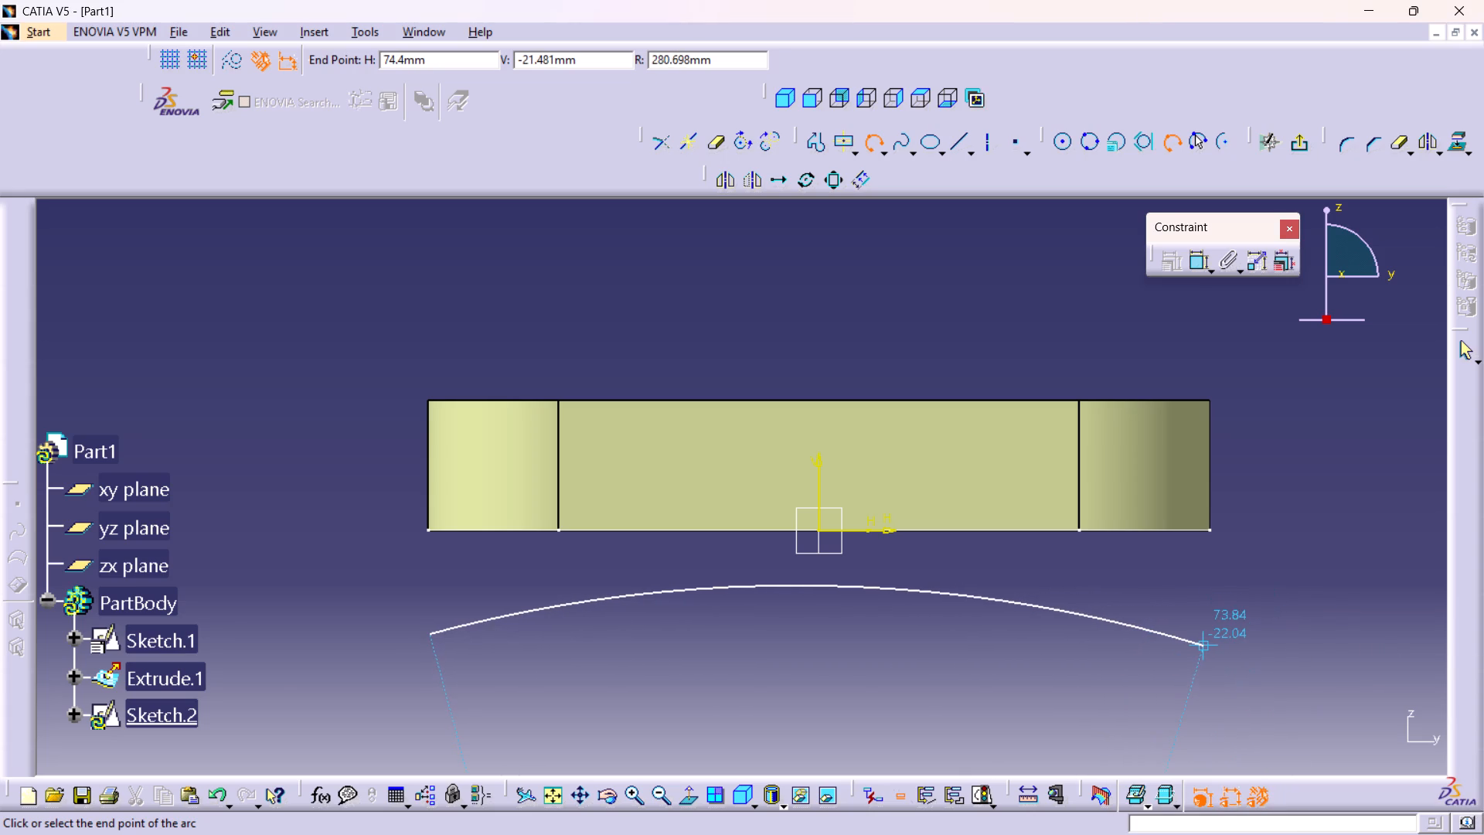
{"action": "left_click", "coordinate": [1206, 642]}
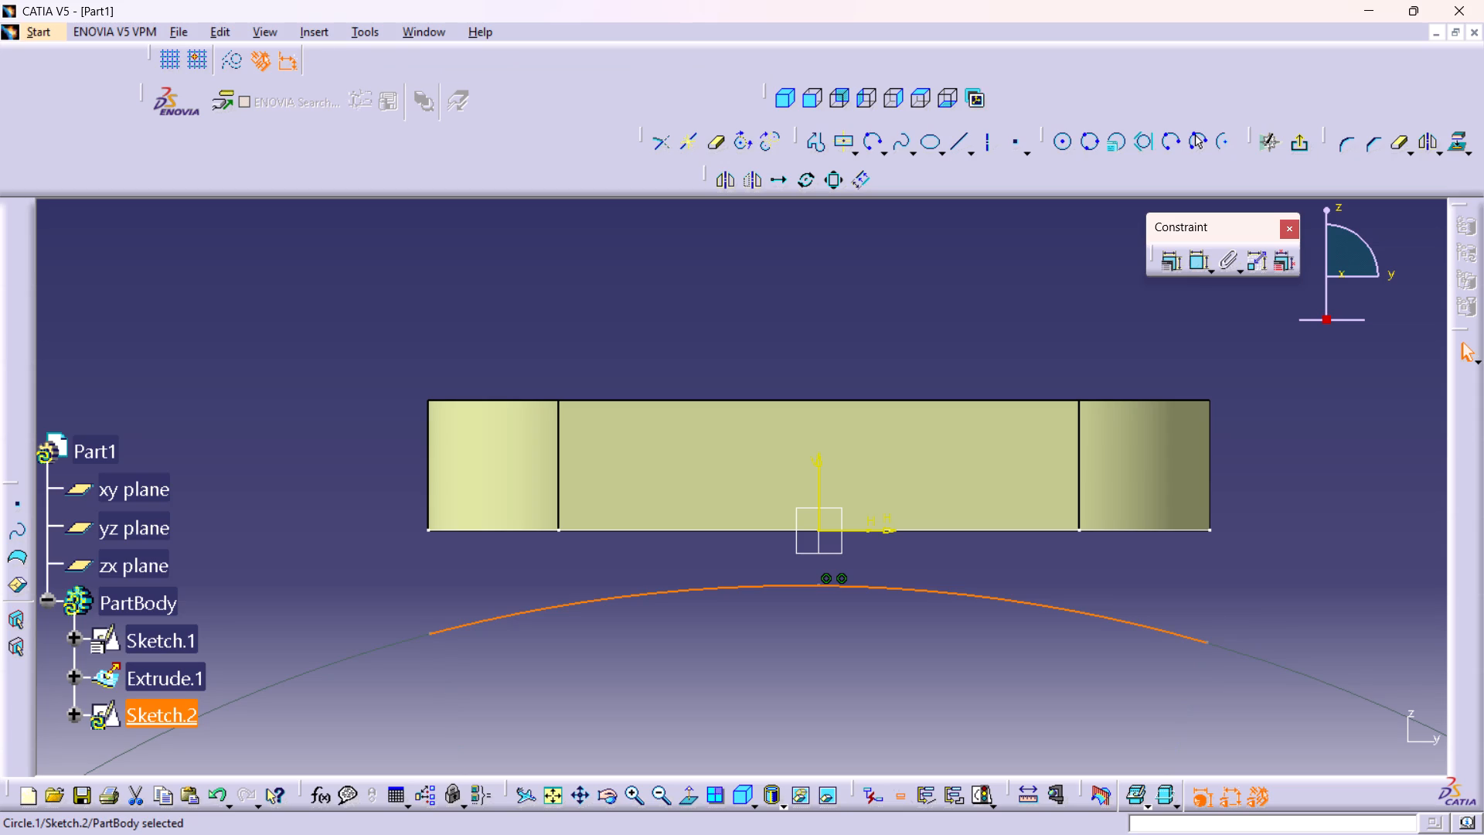
{"action": "left_click", "coordinate": [1314, 403]}
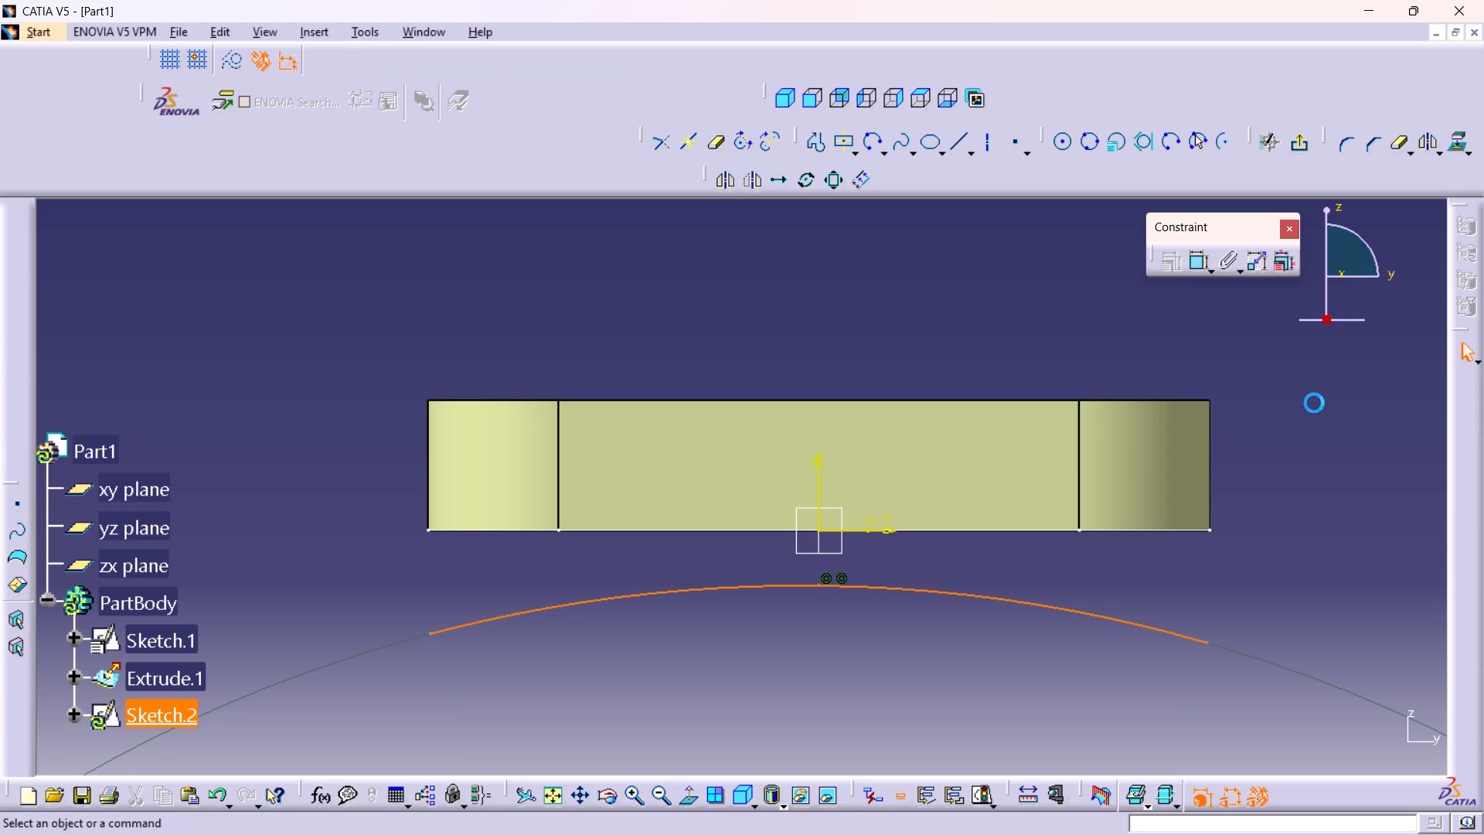
Make the arc's start point coincident with the lower corner of the extruded surface on the negative y side.
{"action": "double_click", "coordinate": [1200, 257]}
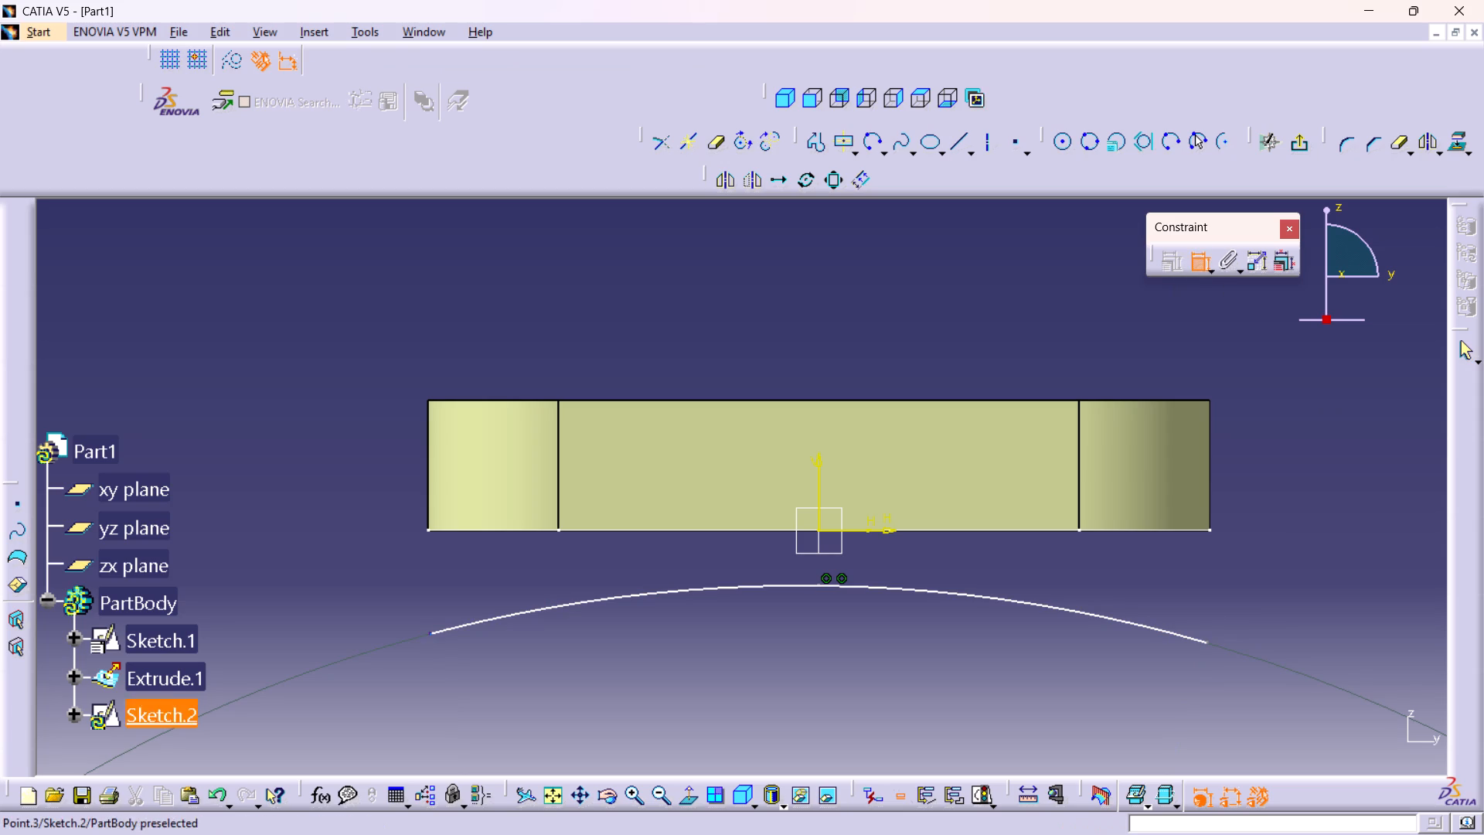
{"action": "left_click", "coordinate": [433, 631]}
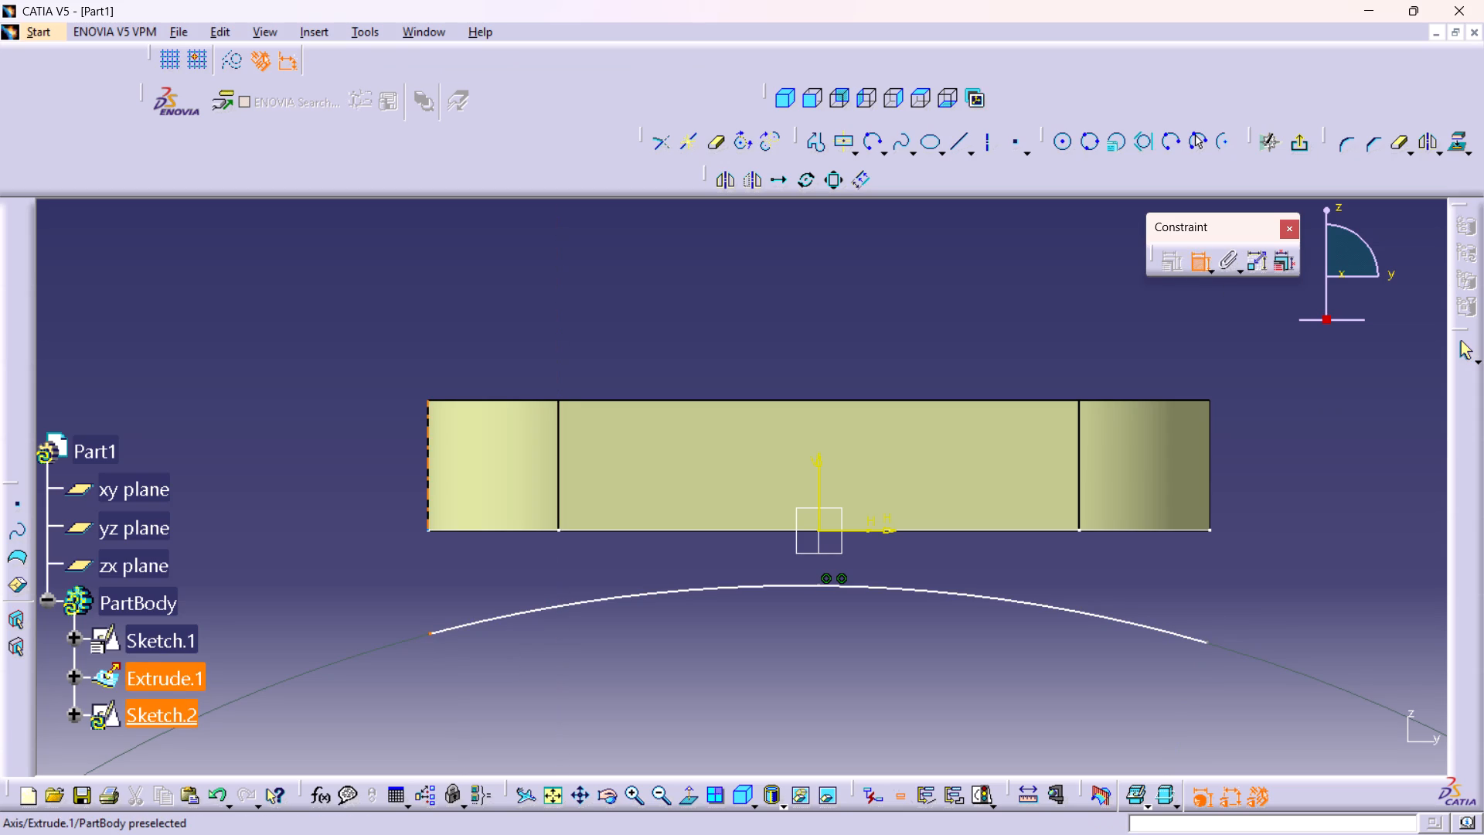
{"action": "left_click", "coordinate": [427, 527]}
{"action": "right_click", "coordinate": [335, 588]}
{"action": "left_click", "coordinate": [397, 731]}
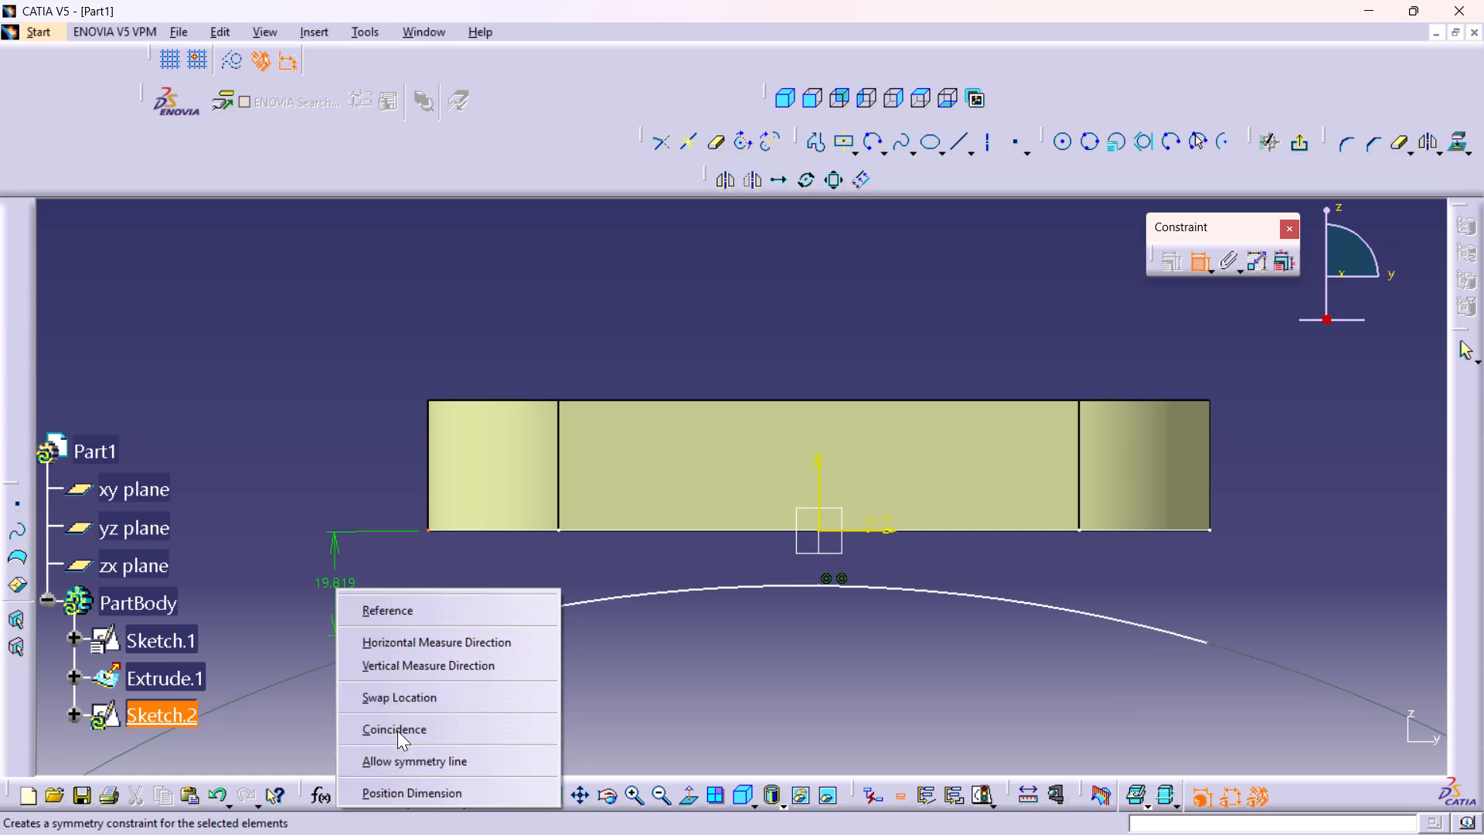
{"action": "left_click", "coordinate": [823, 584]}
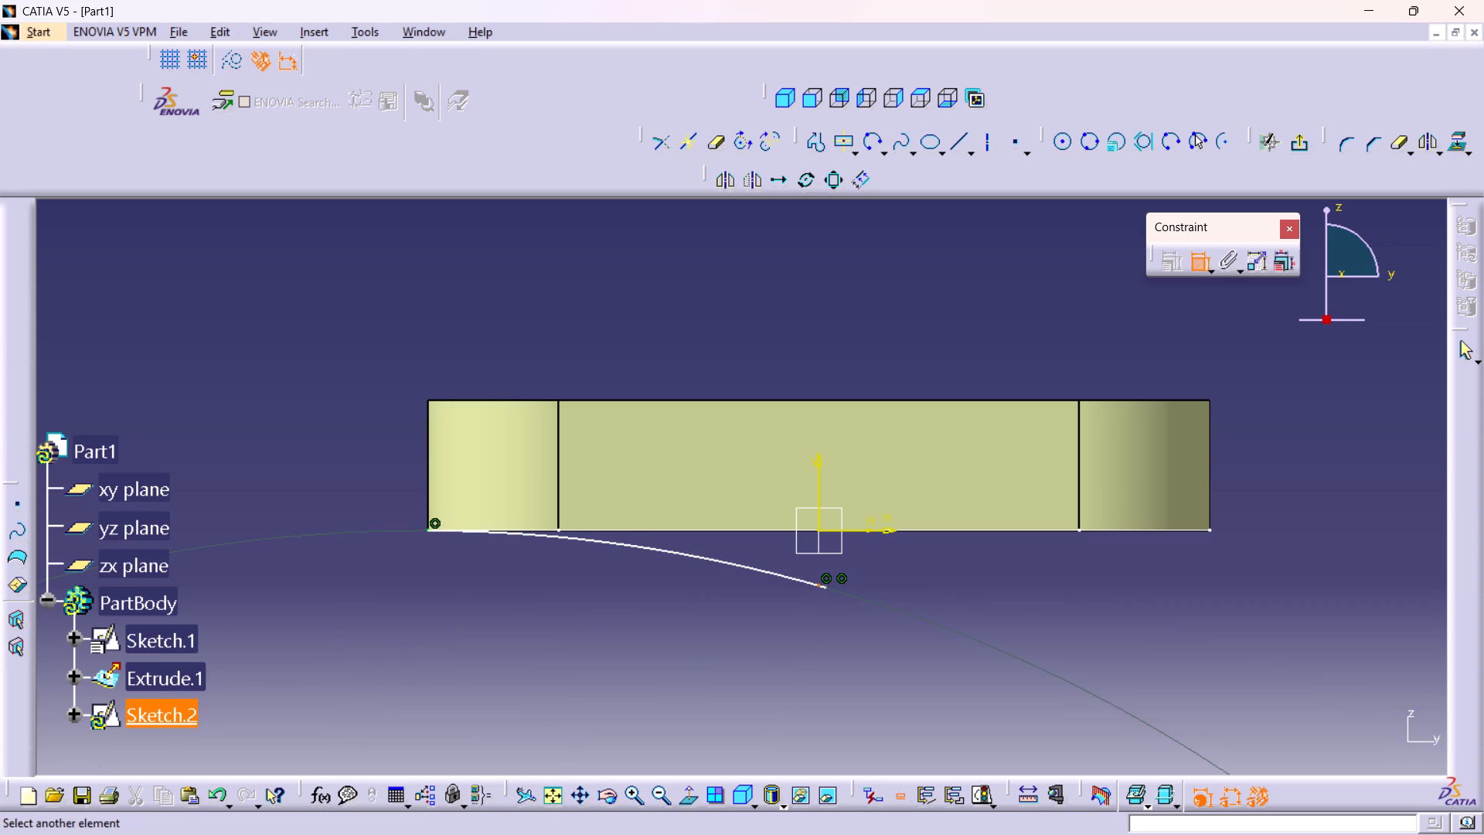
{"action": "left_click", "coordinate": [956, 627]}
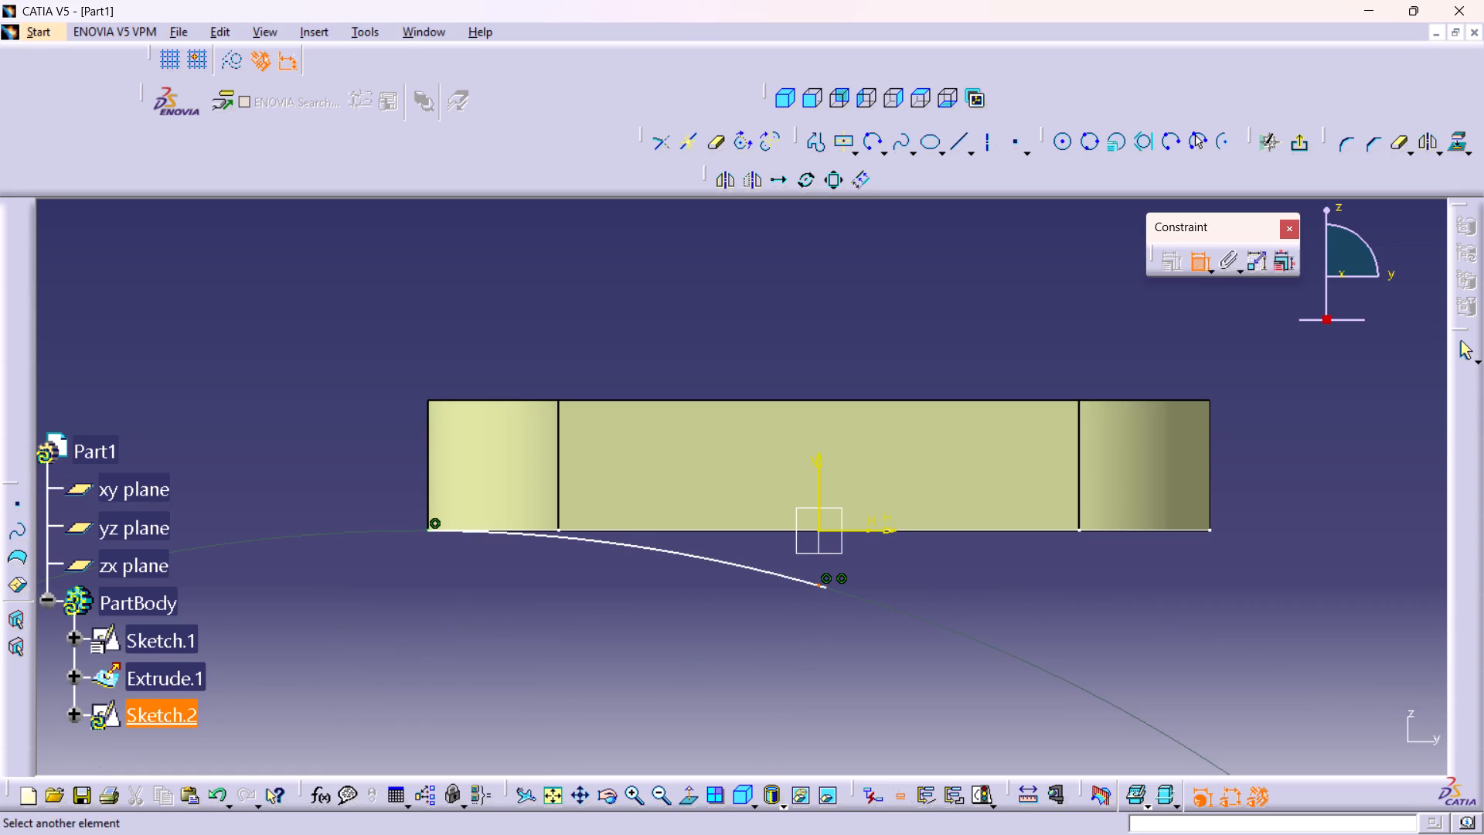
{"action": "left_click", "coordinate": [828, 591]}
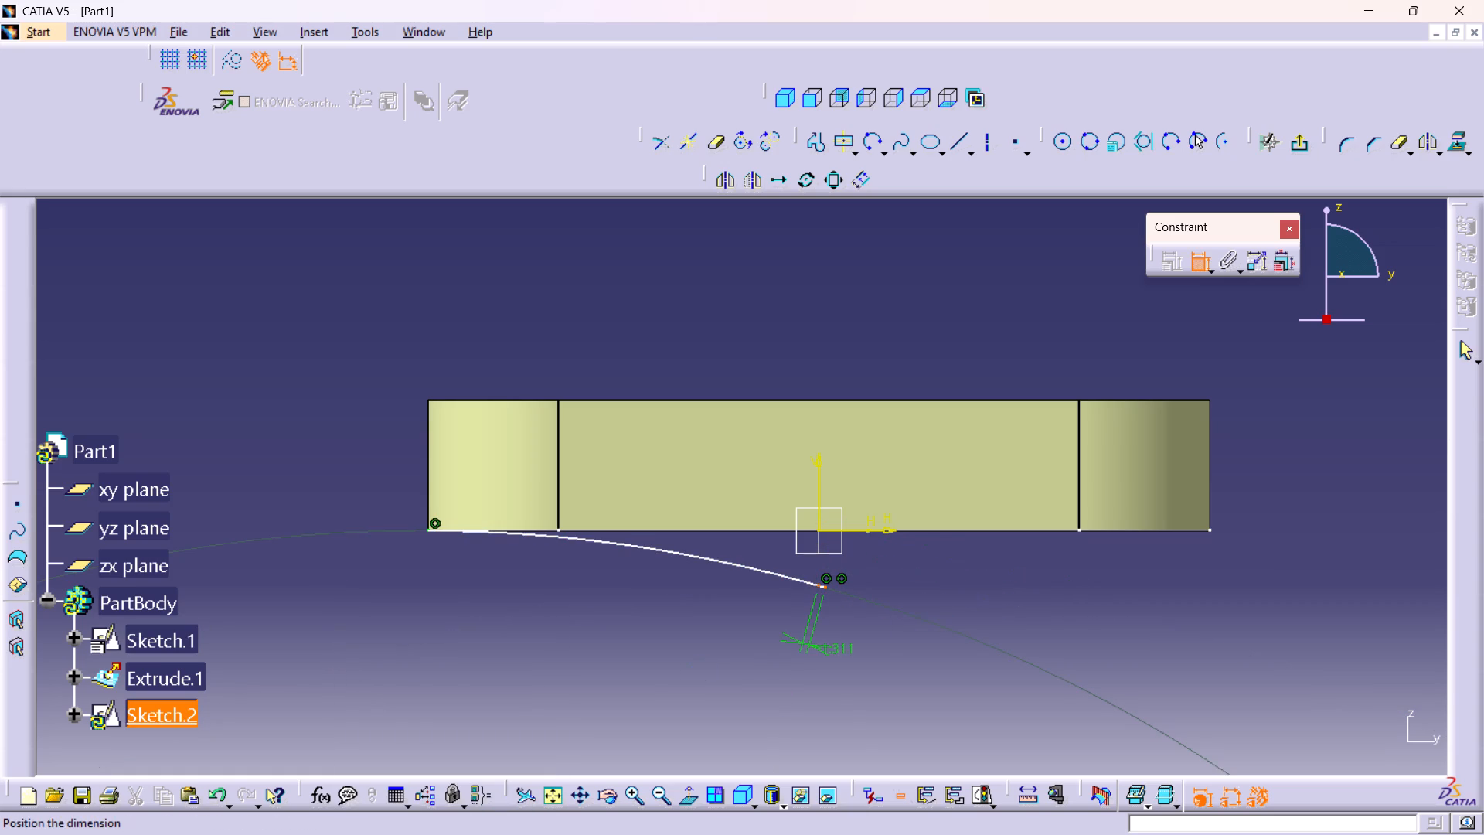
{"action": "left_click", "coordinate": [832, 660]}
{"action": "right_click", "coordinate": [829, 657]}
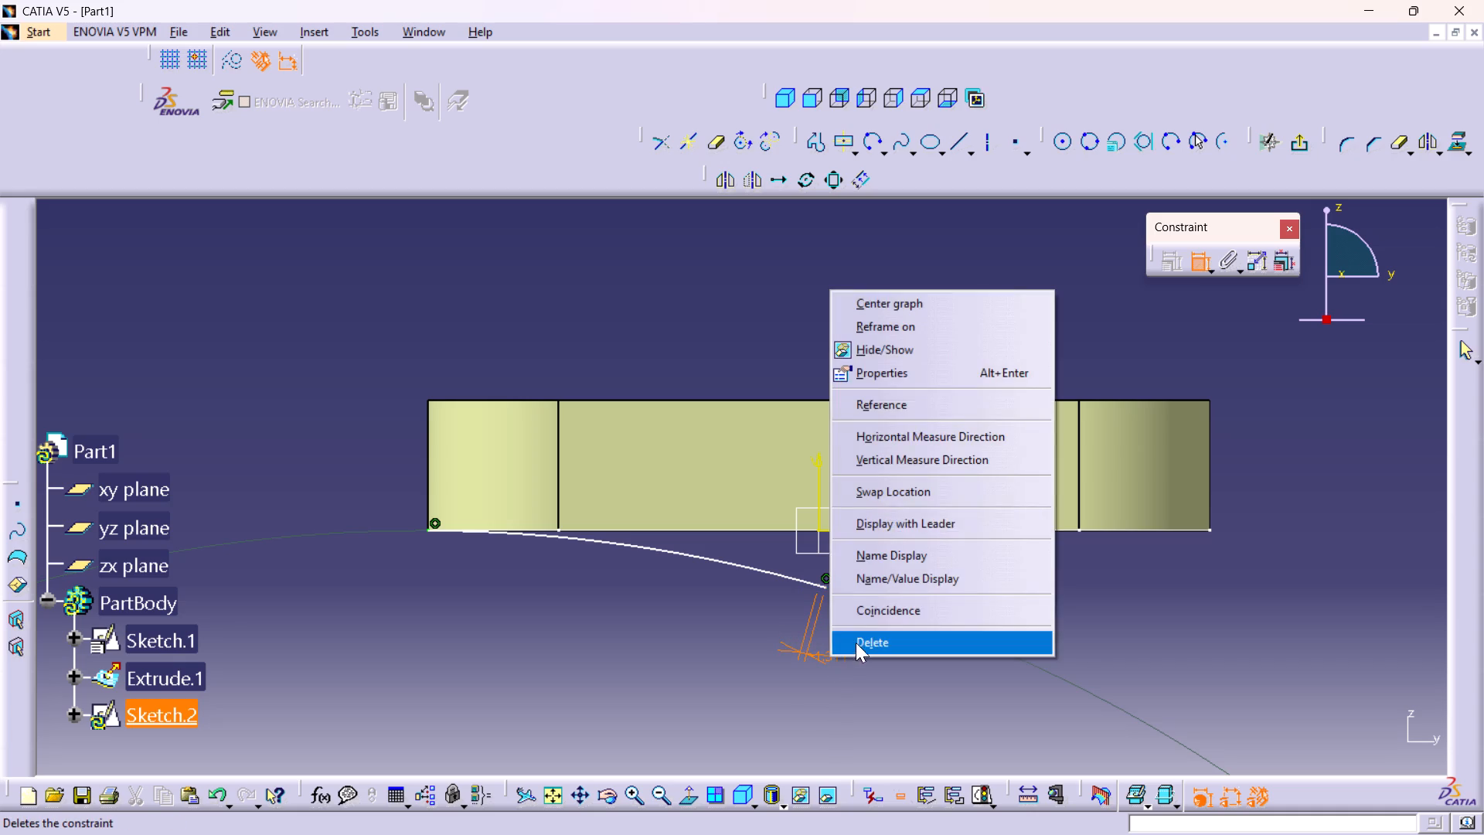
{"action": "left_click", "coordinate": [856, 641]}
Make the arc's free endpoint coincident with the opposite lower corner of the extruded surface, on the positive y side.
{"action": "left_click", "coordinate": [825, 588]}
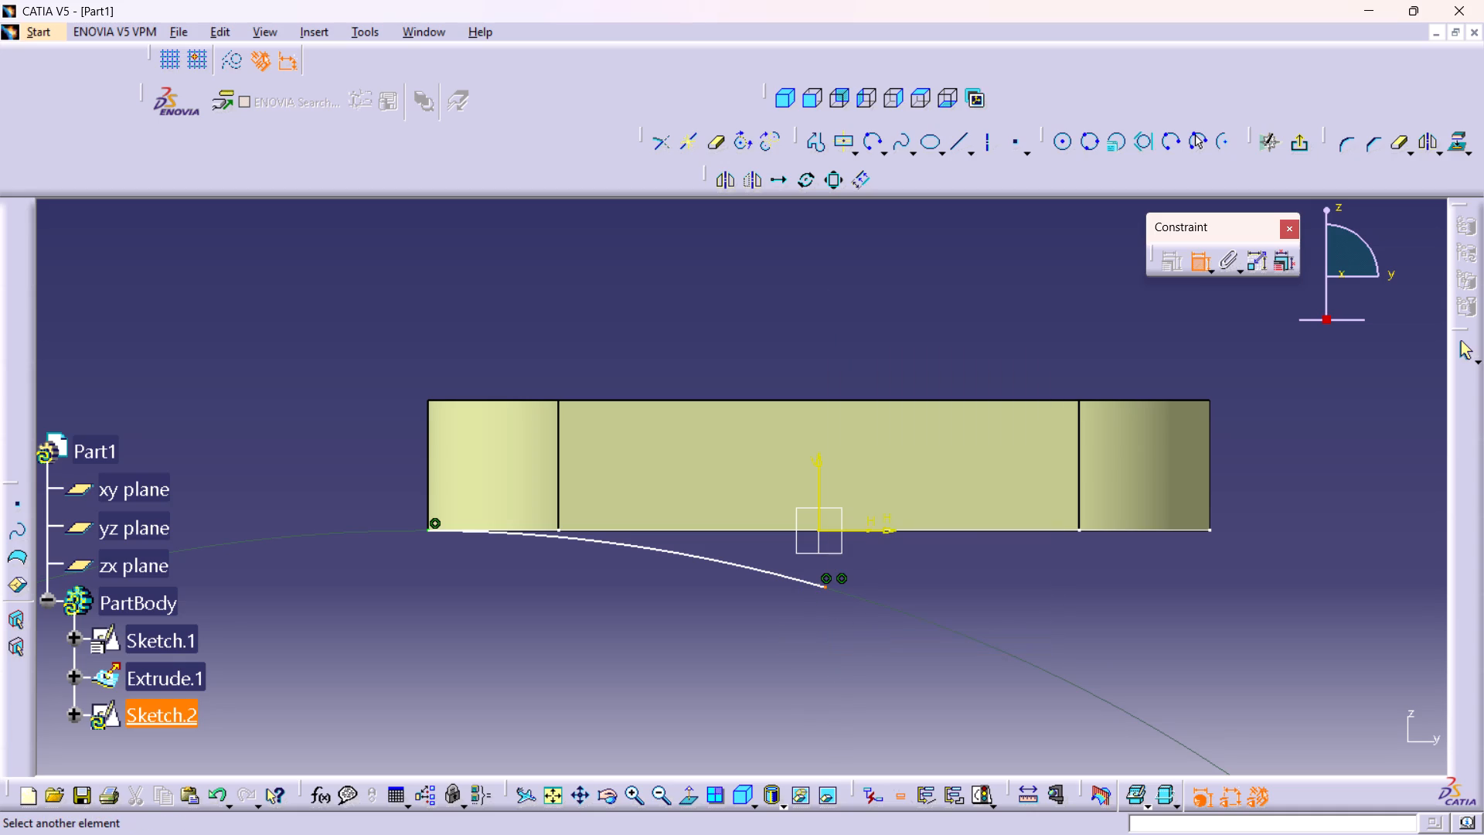
{"action": "left_click", "coordinate": [1210, 533]}
{"action": "right_click", "coordinate": [1254, 591]}
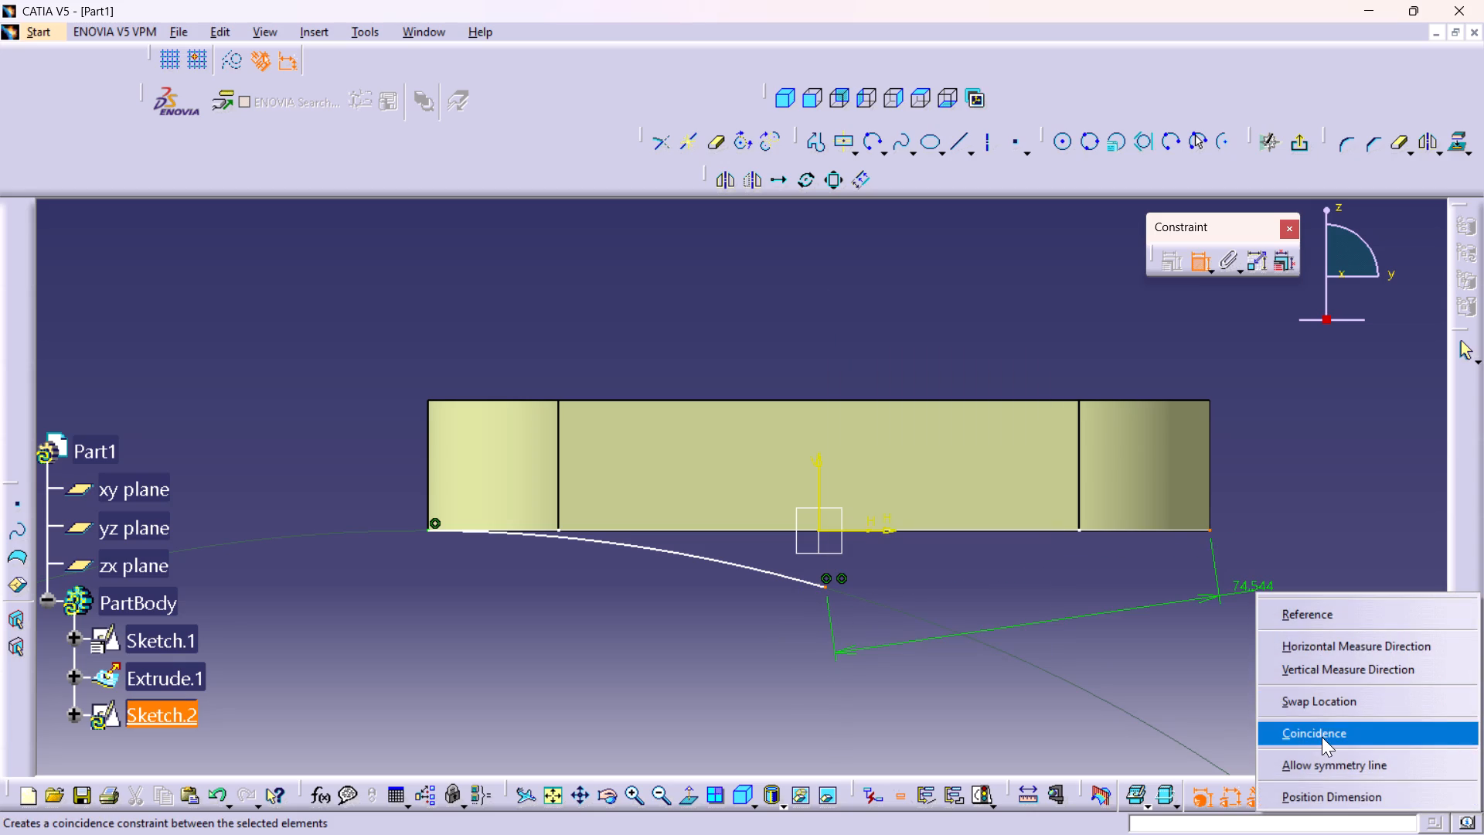
{"action": "left_click", "coordinate": [1322, 738]}
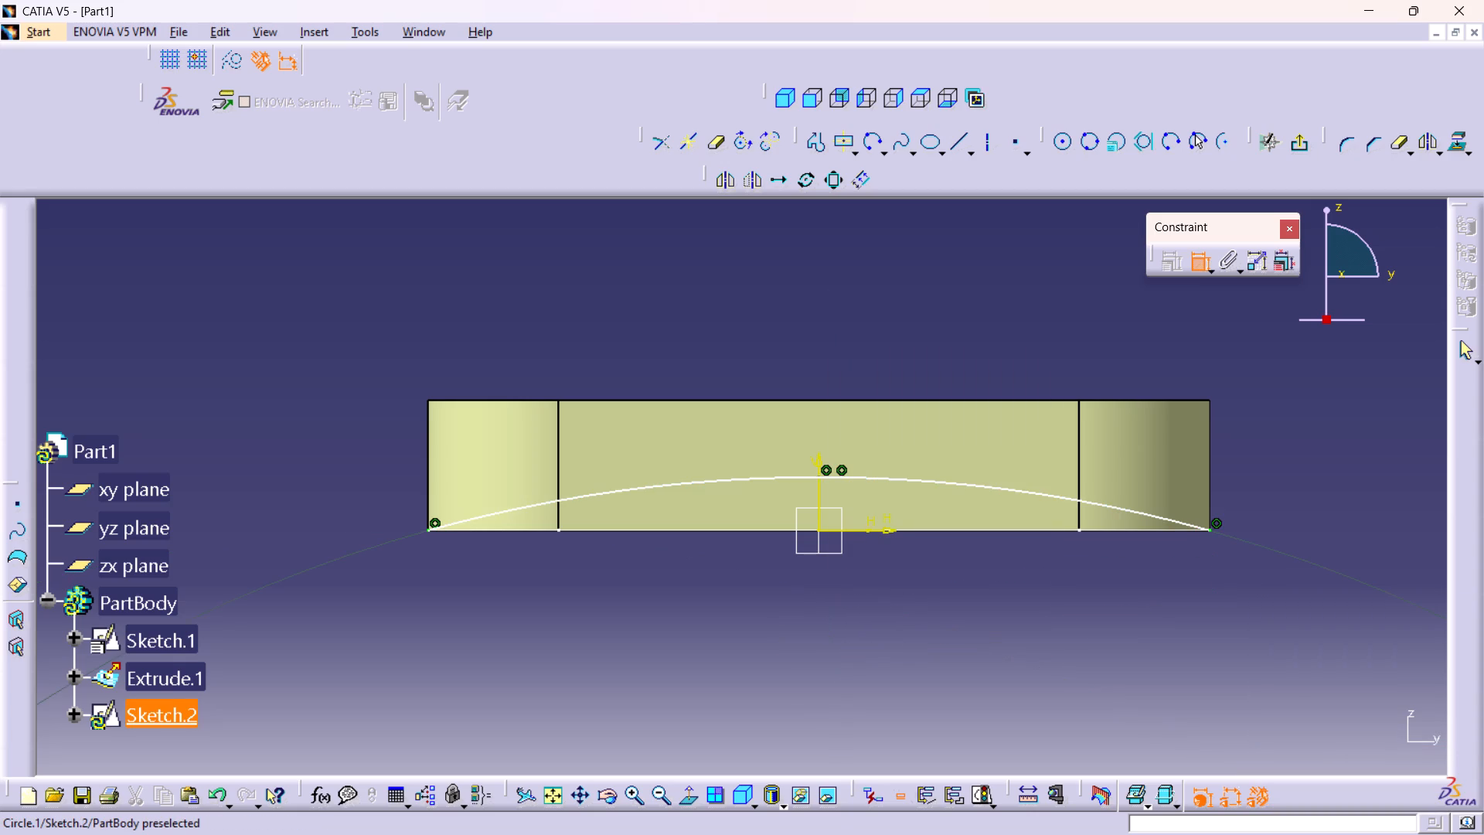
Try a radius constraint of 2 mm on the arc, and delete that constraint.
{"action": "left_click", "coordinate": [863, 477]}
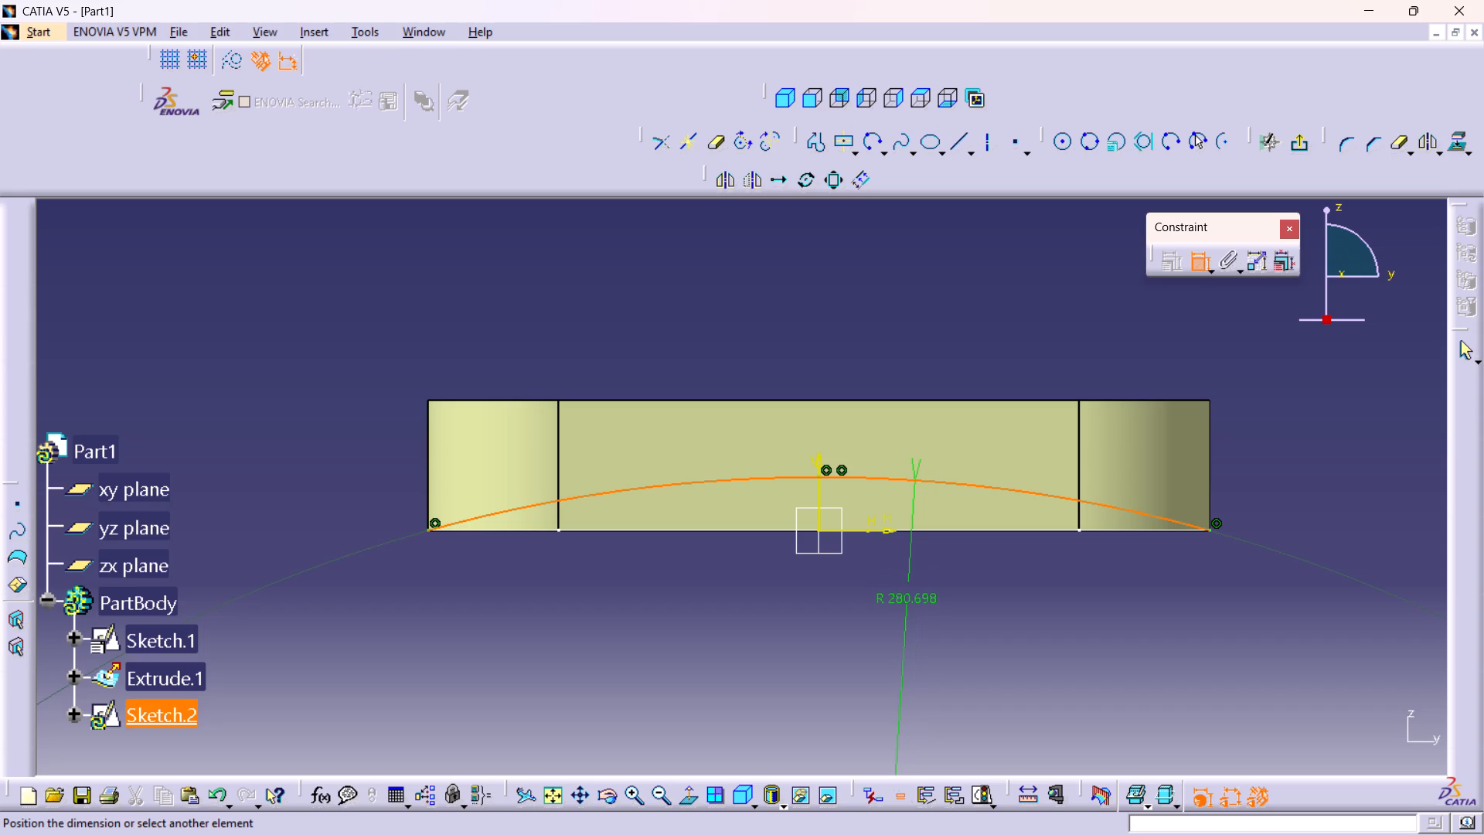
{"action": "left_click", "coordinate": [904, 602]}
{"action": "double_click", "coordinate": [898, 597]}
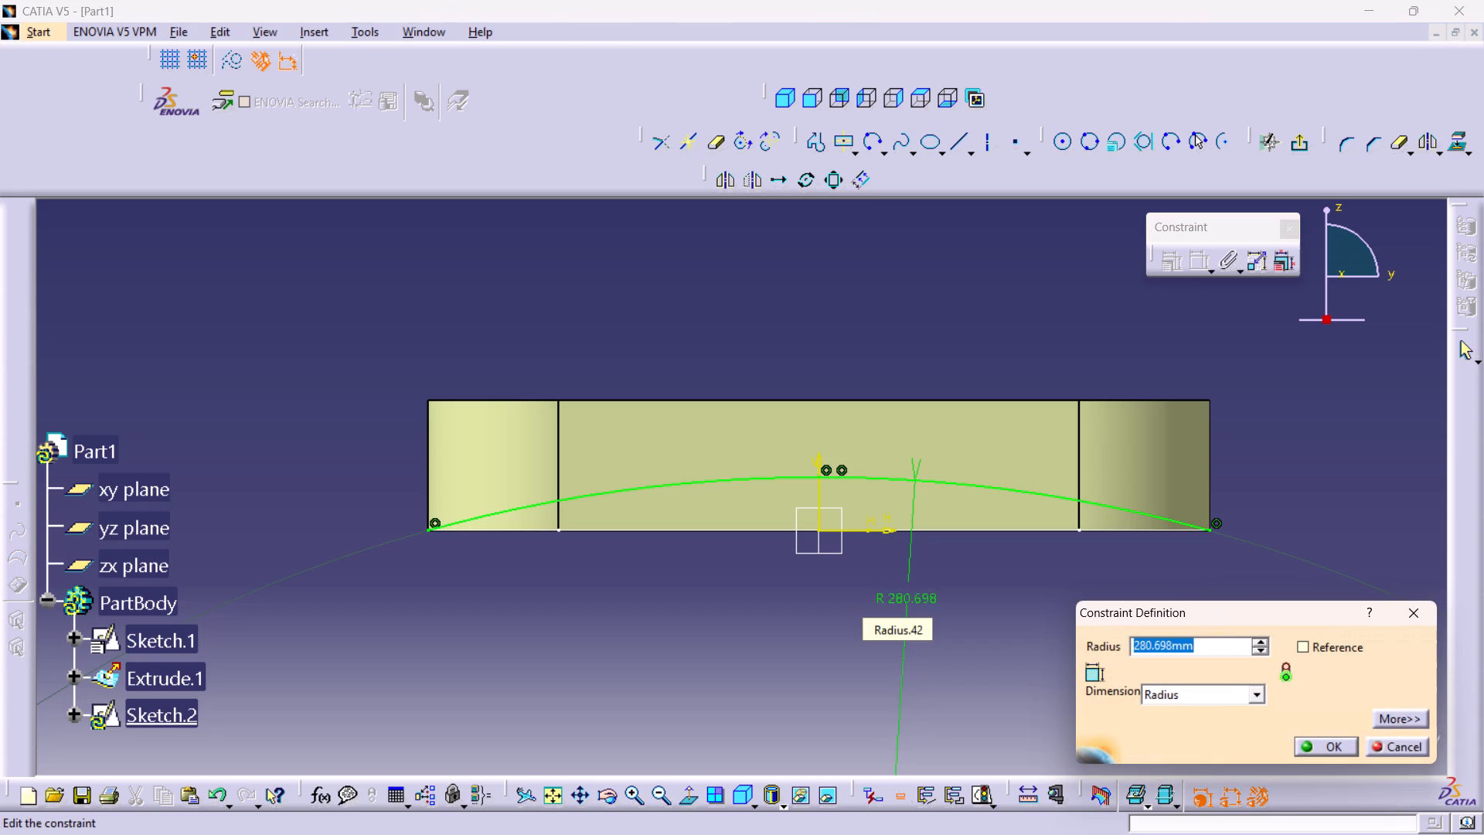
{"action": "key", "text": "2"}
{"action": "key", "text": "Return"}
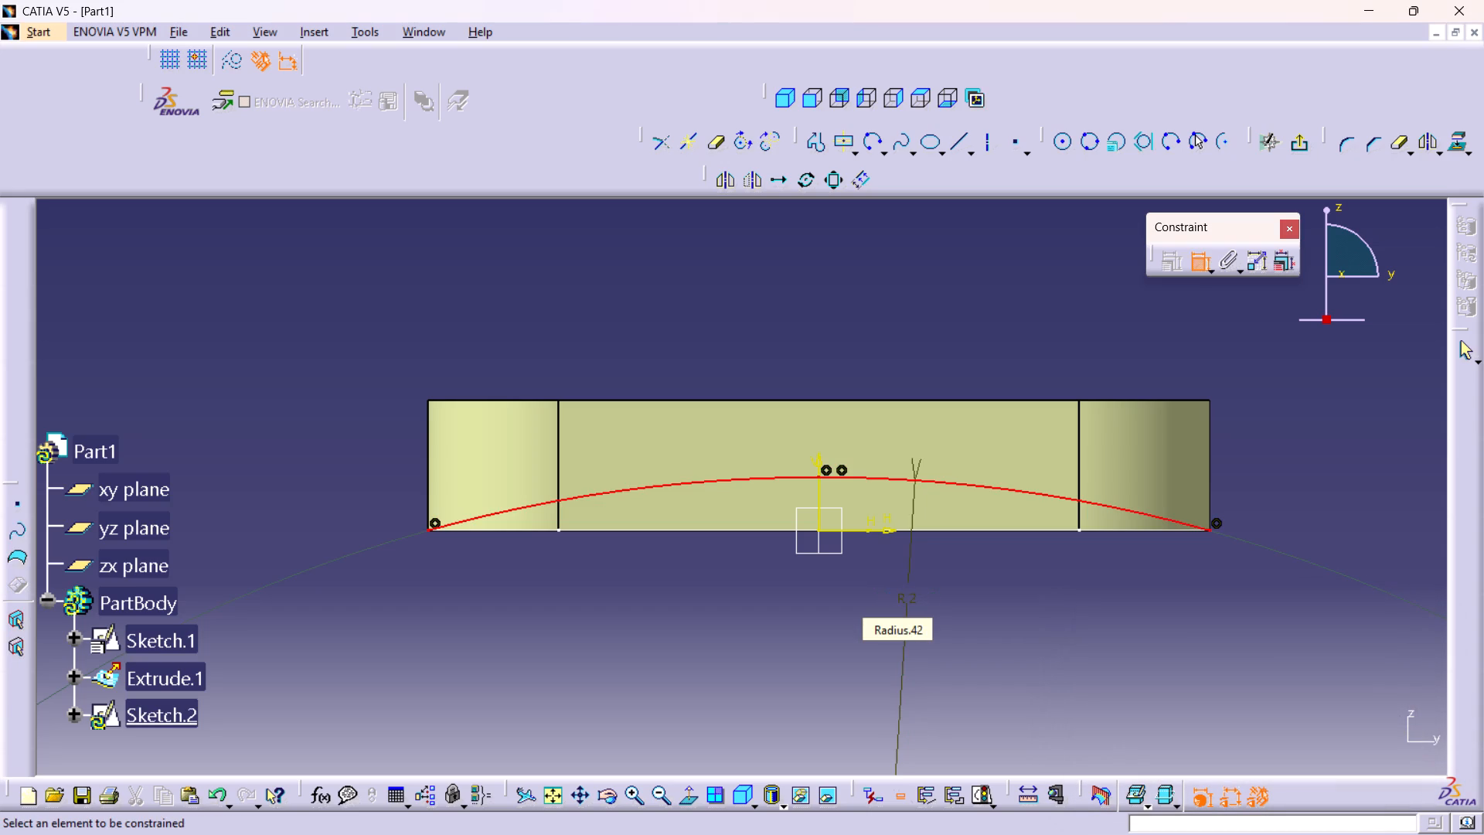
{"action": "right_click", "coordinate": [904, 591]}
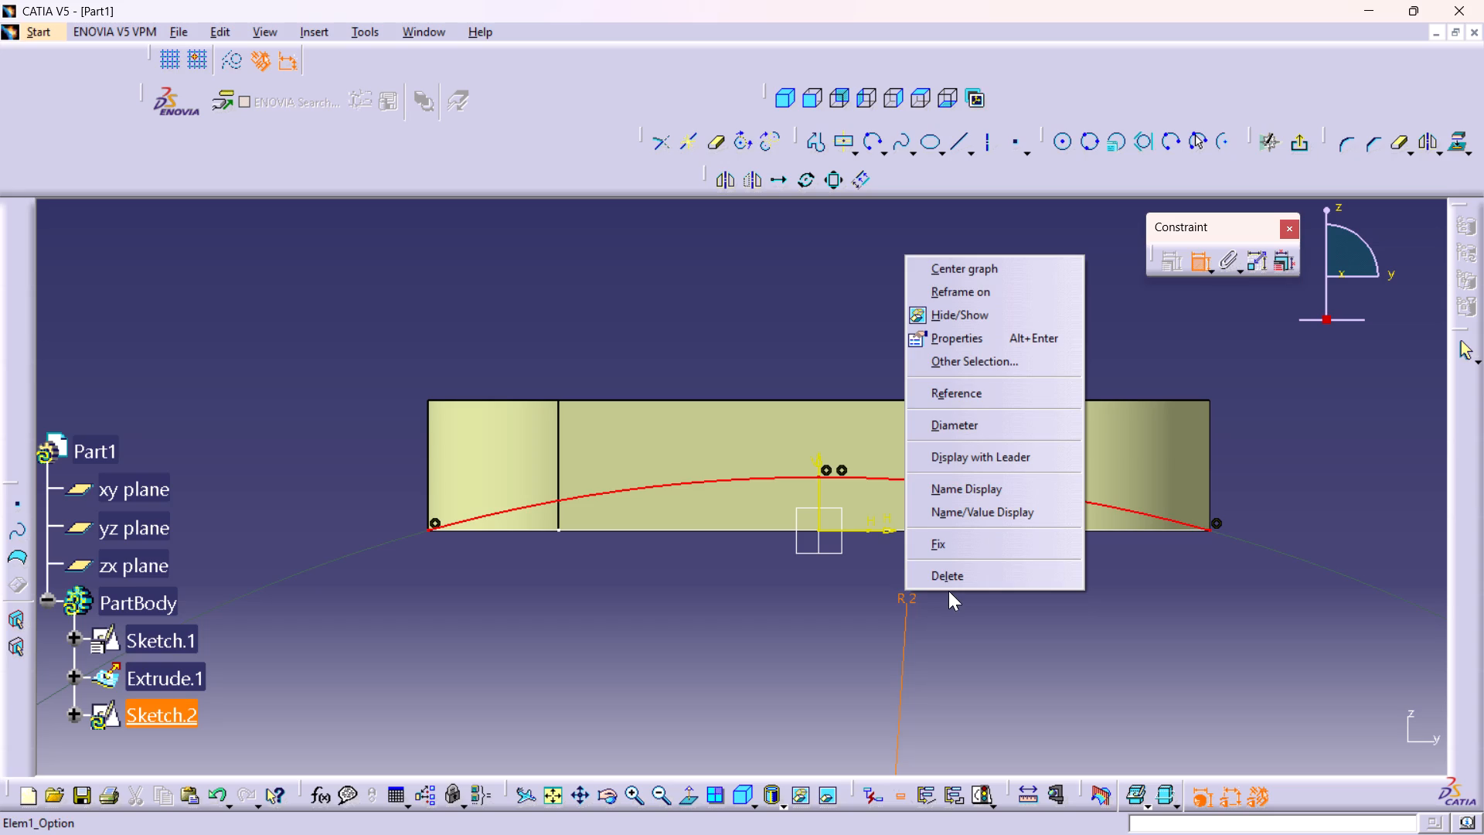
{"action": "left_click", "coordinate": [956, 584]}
Constrain the arc's height above the surface's bottom edge to 5 mm and exit the sketch.
{"action": "left_click", "coordinate": [897, 481]}
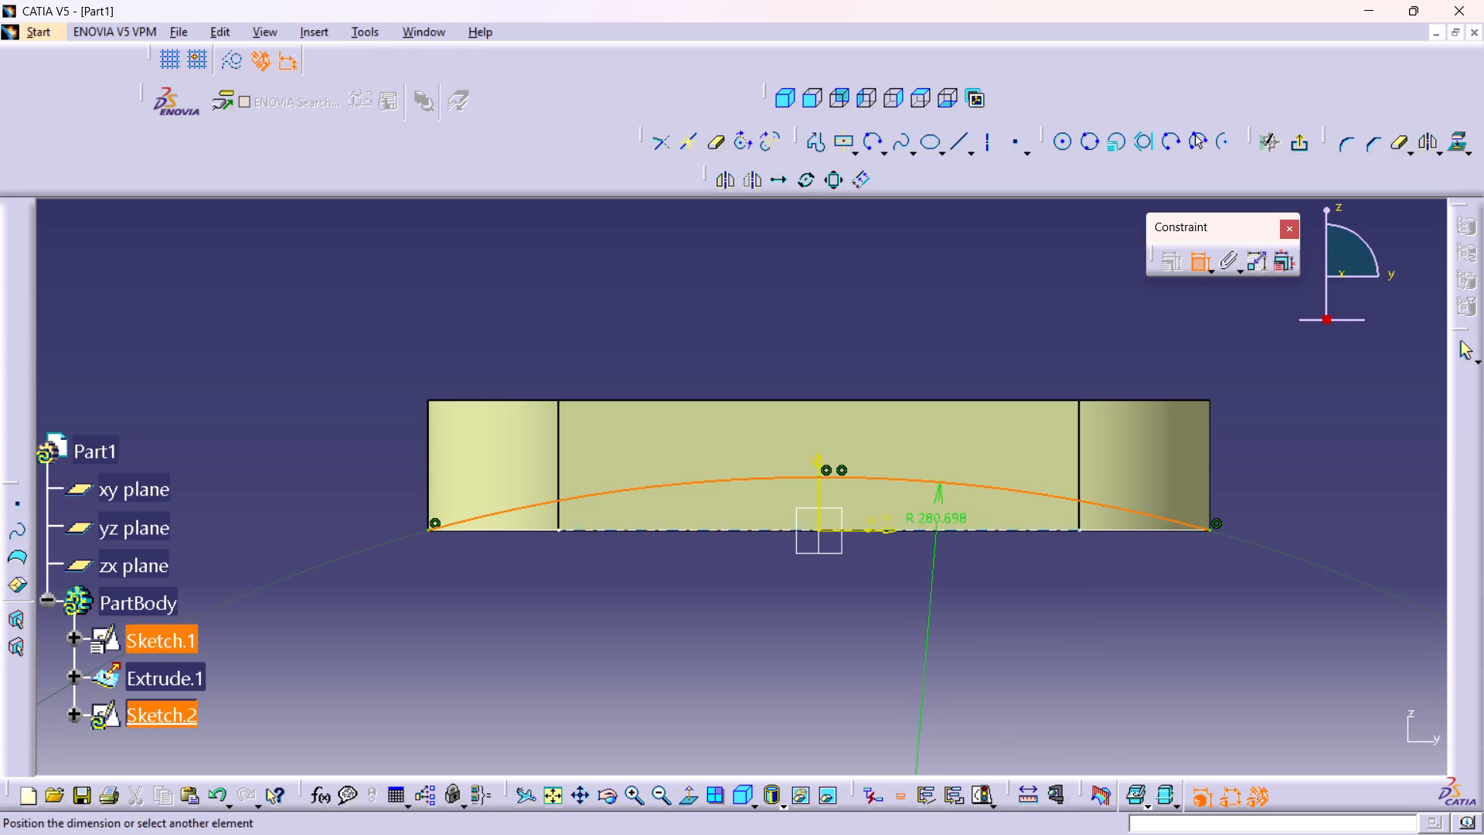
{"action": "left_click", "coordinate": [942, 527]}
{"action": "left_click", "coordinate": [1307, 510]}
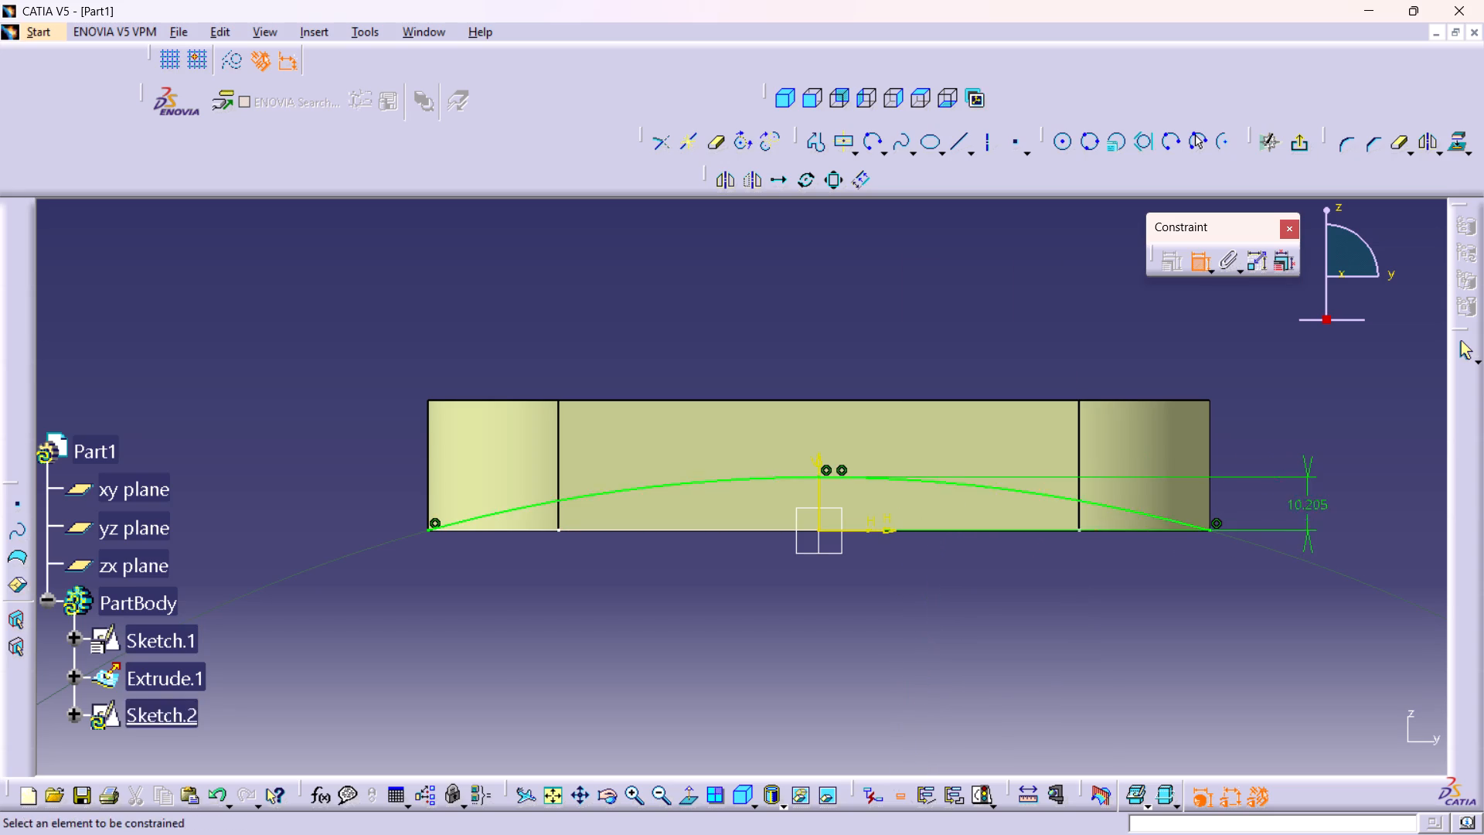
{"action": "double_click", "coordinate": [1312, 500]}
{"action": "key", "text": "5"}
{"action": "key", "text": "Return"}
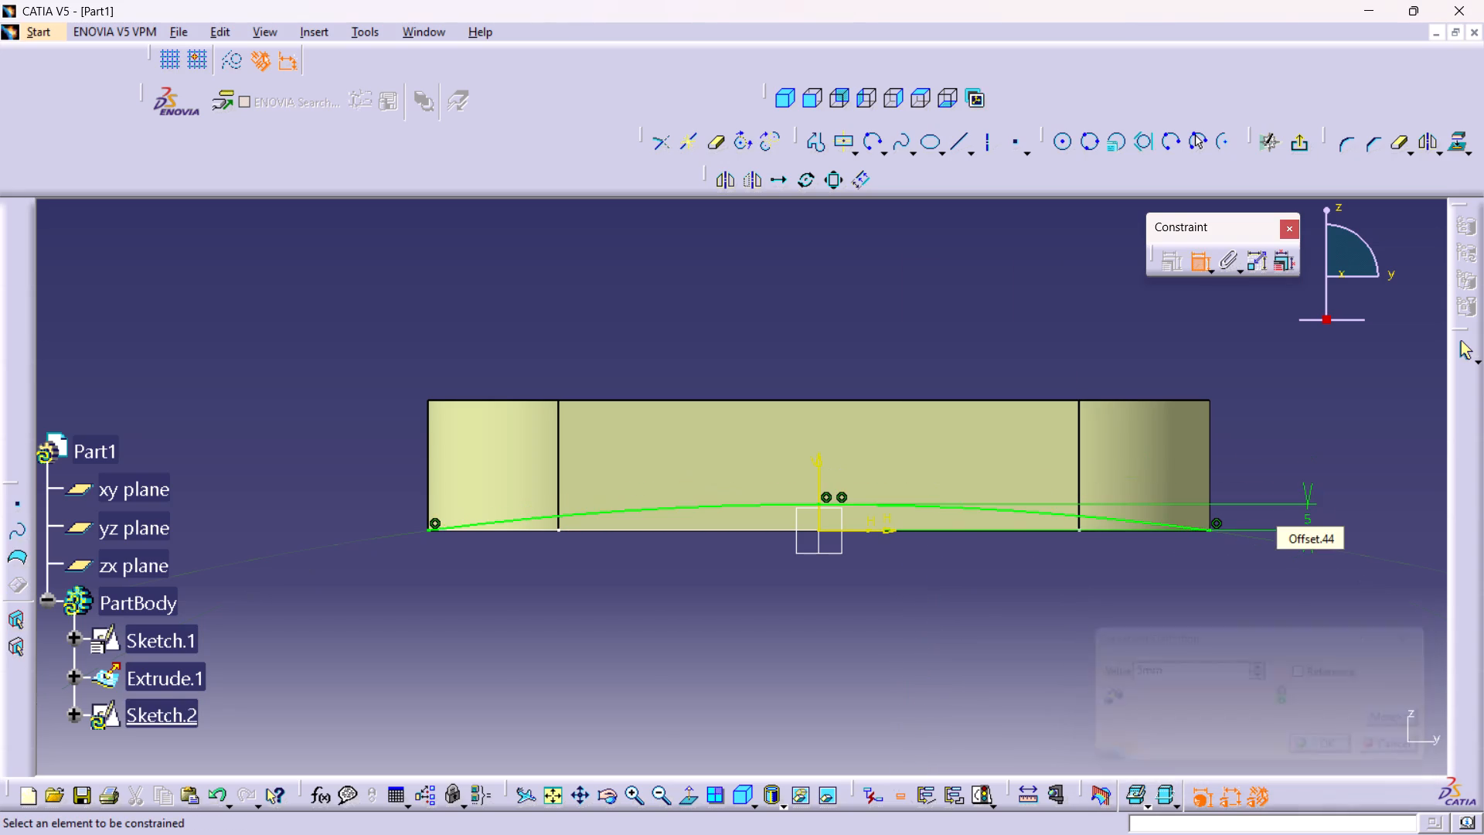
{"action": "left_click", "coordinate": [1299, 143]}
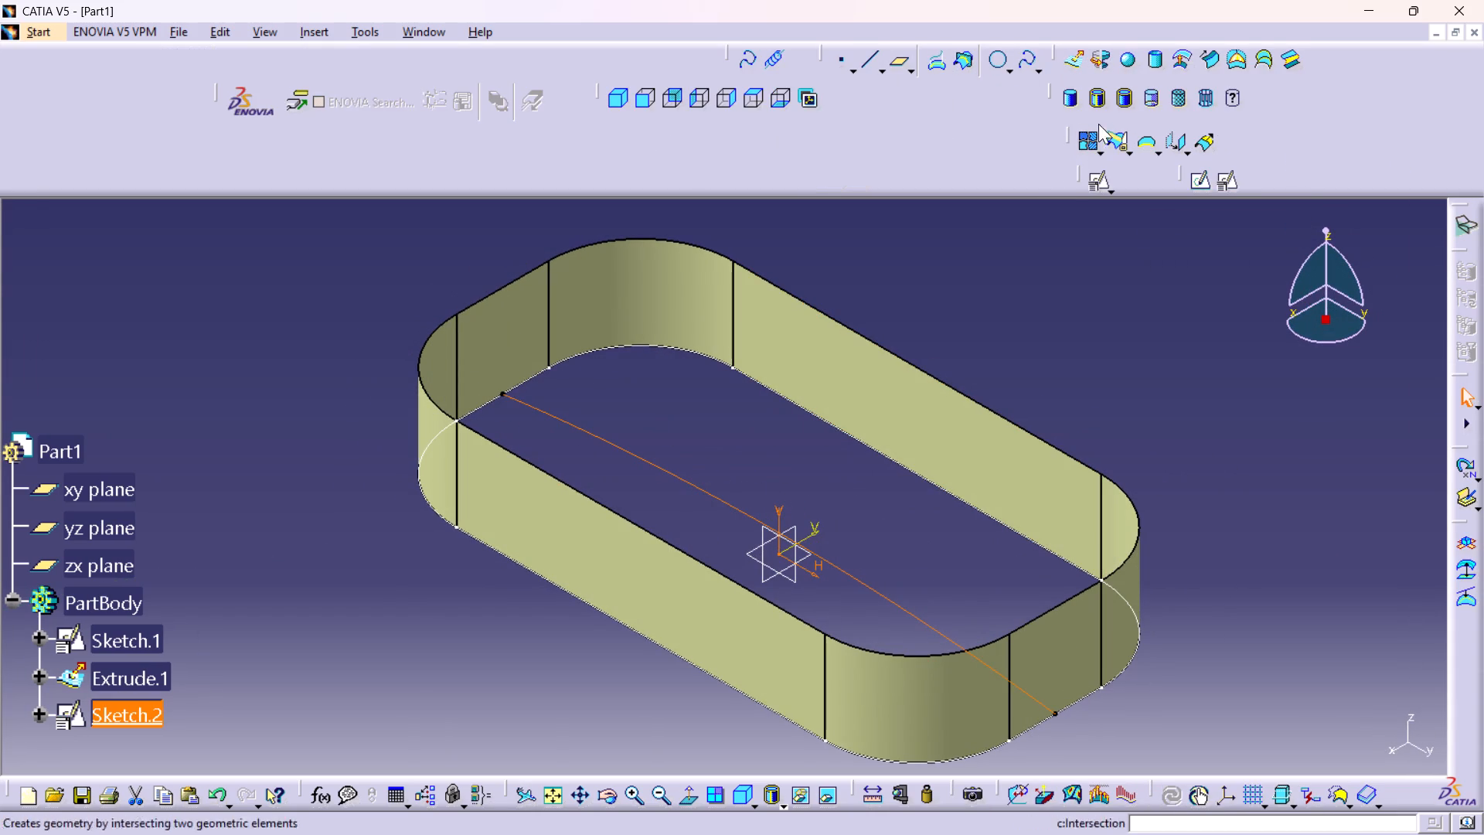
Extrude the arc sketch as a surface with mirrored extent and a 50 mm dimension along the sketch normal.
{"action": "left_click", "coordinate": [1078, 58]}
{"action": "middle_click_drag", "start_coordinate": [1004, 447], "coordinate": [987, 399]}
{"action": "left_click", "coordinate": [1230, 690]}
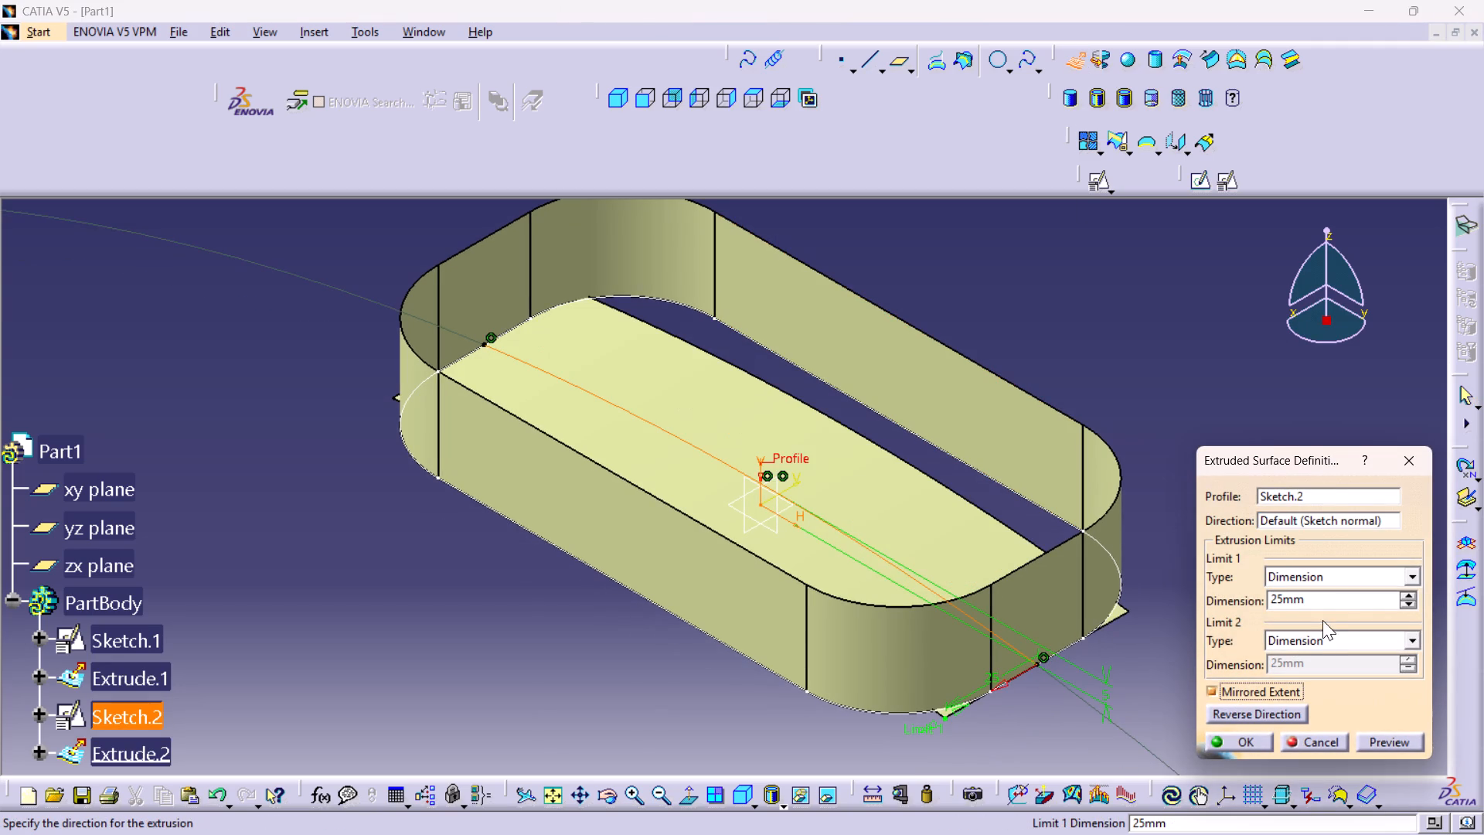
{"action": "double_click", "coordinate": [1315, 603]}
{"action": "type", "text": "50"}
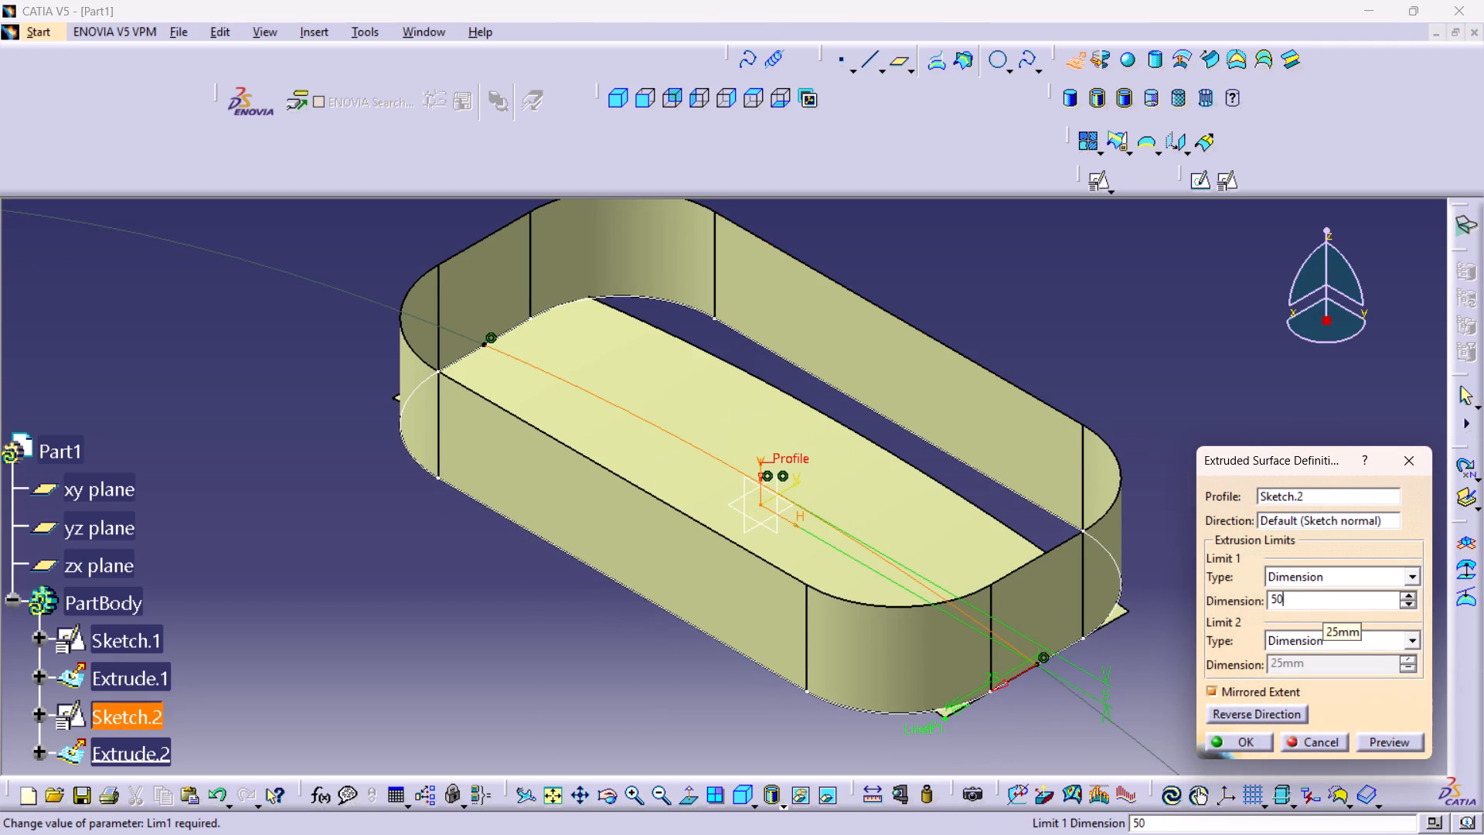
{"action": "left_click", "coordinate": [1378, 747]}
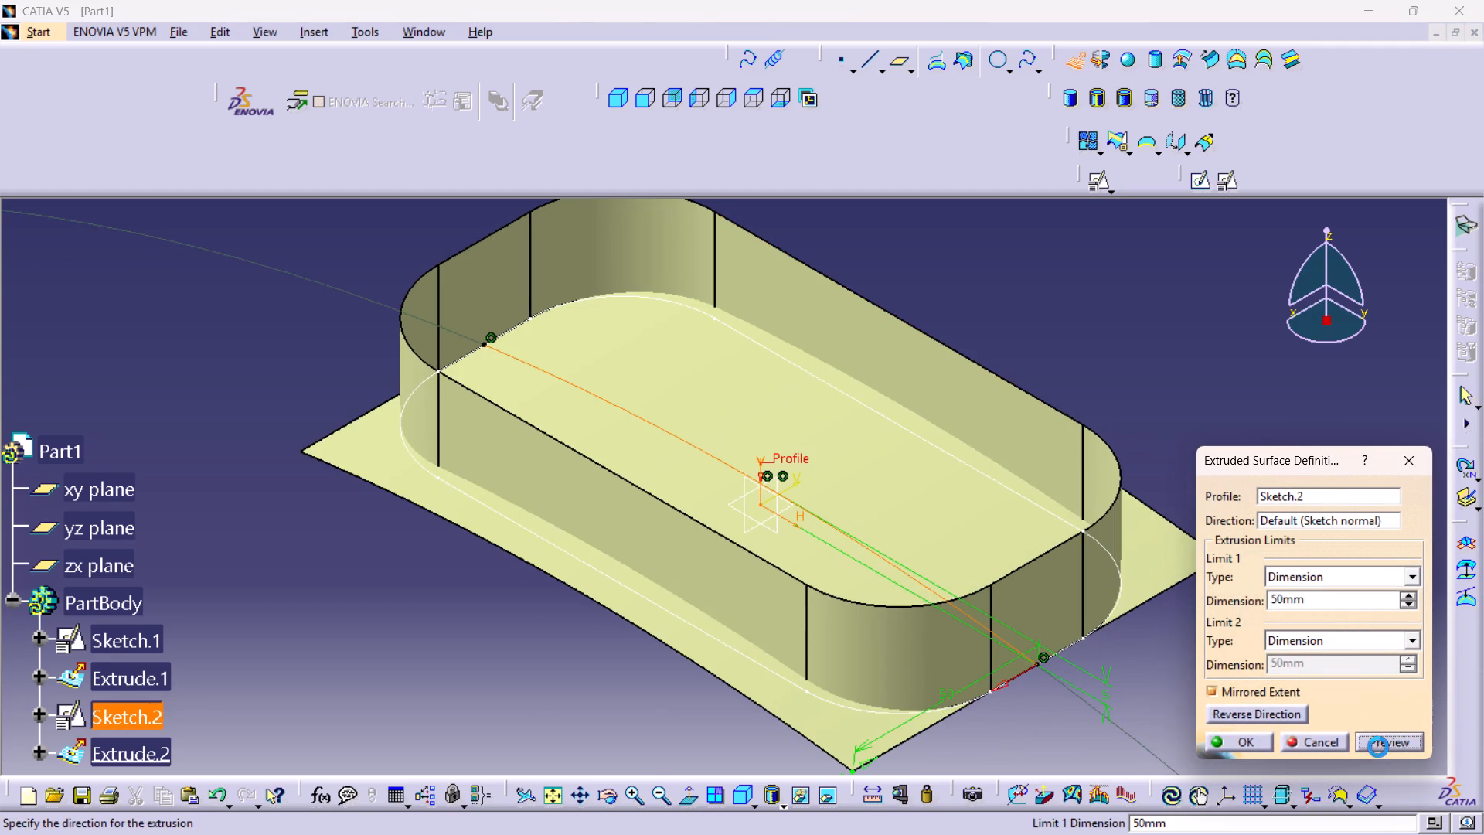
{"action": "left_click", "coordinate": [1196, 319]}
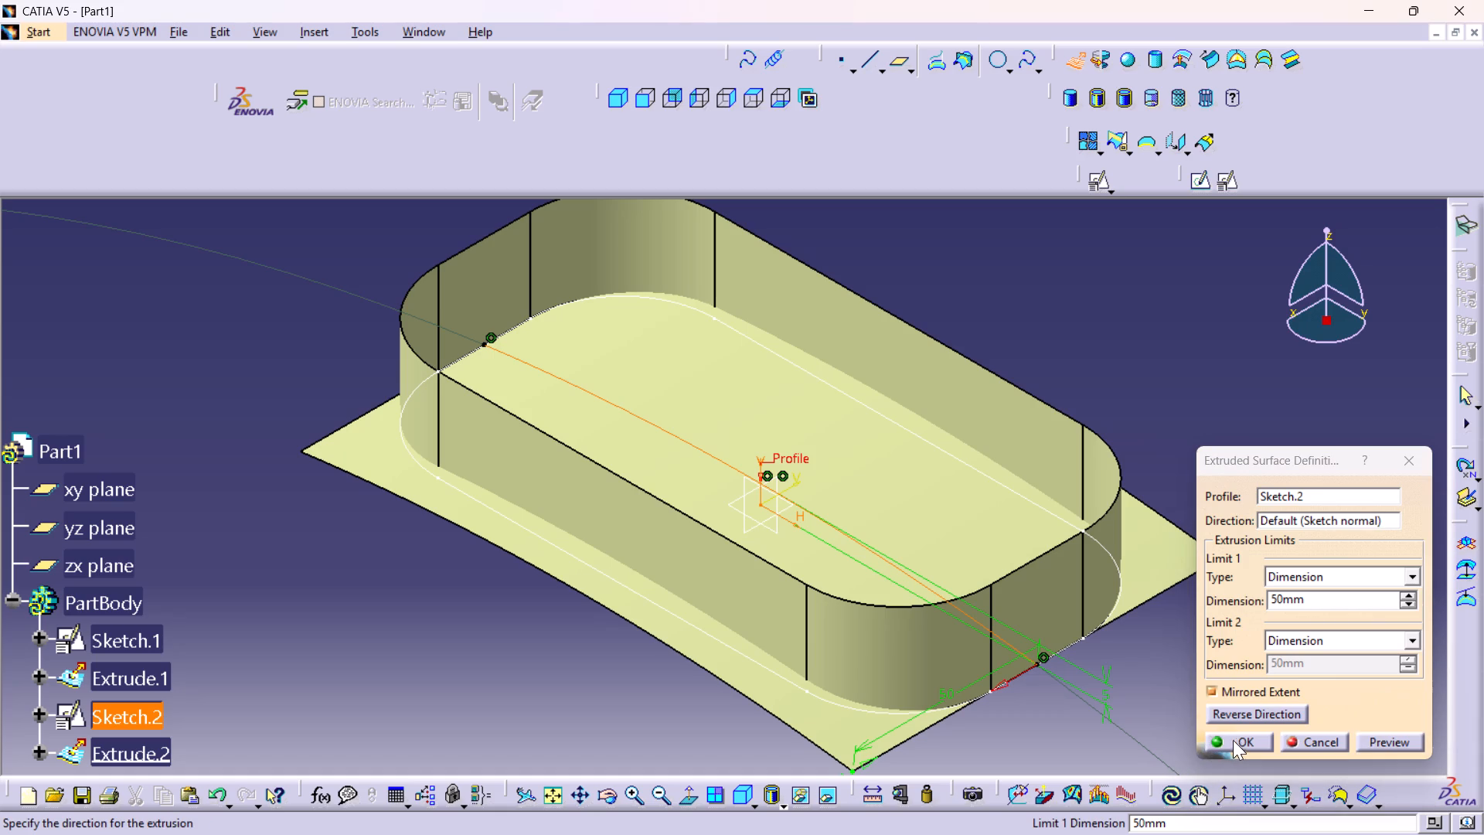
{"action": "left_click", "coordinate": [1236, 741]}
{"action": "left_click", "coordinate": [1180, 722]}
Examine from above and below how the curved surface crosses the rounded rectangular wall.
{"action": "middle_click_drag", "start_coordinate": [719, 667], "coordinate": [938, 585]}
{"action": "right_click_drag", "start_coordinate": [719, 667], "coordinate": [938, 585]}
{"action": "middle_click_drag", "start_coordinate": [787, 553], "coordinate": [786, 552]}
{"action": "right_click_drag", "start_coordinate": [786, 552], "coordinate": [574, 651]}
{"action": "middle_click_drag", "start_coordinate": [786, 552], "coordinate": [574, 651]}
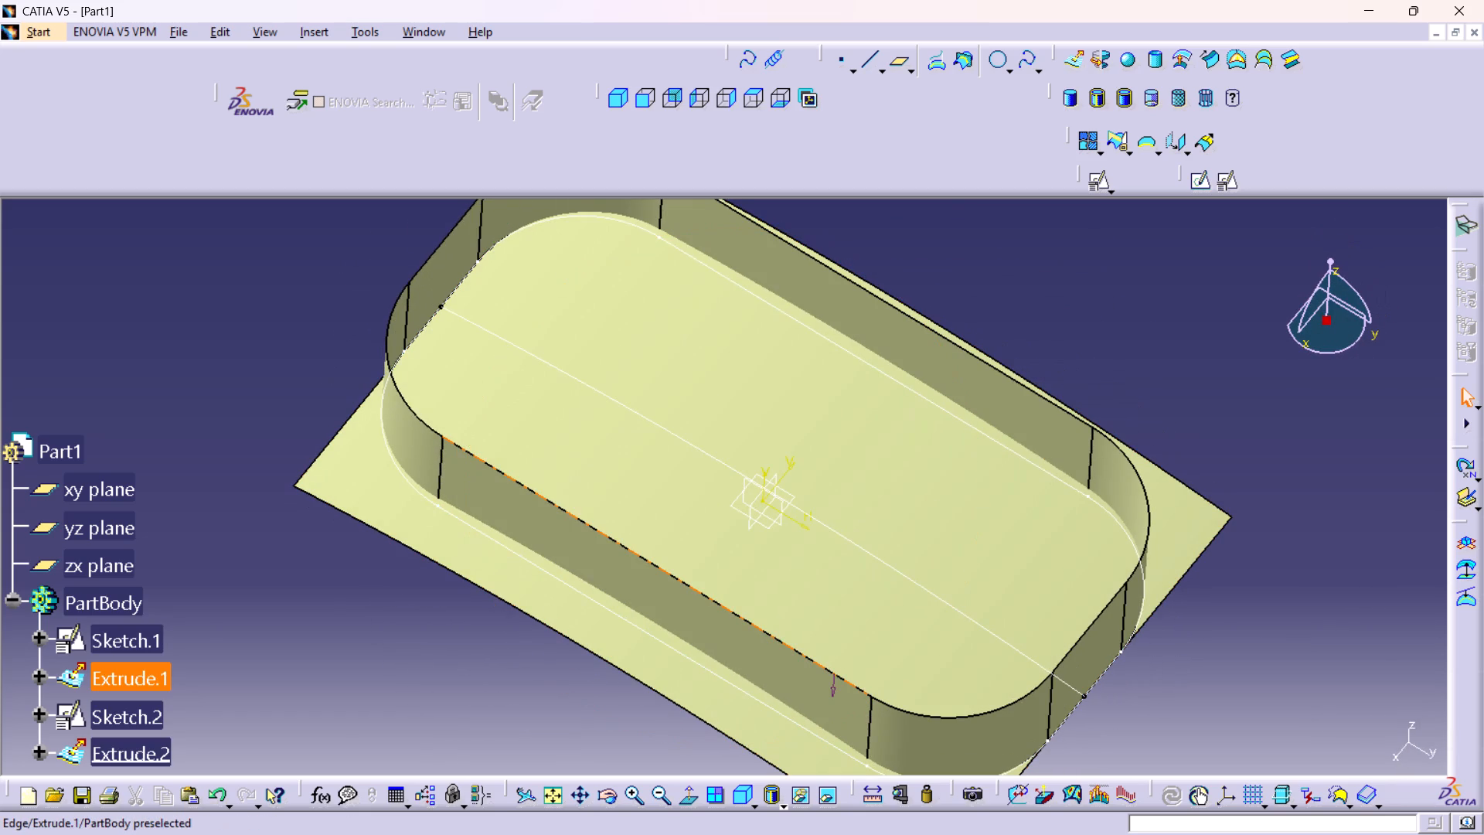
{"action": "middle_click_drag", "start_coordinate": [712, 710], "coordinate": [710, 697]}
{"action": "right_click_drag", "start_coordinate": [712, 710], "coordinate": [710, 697]}
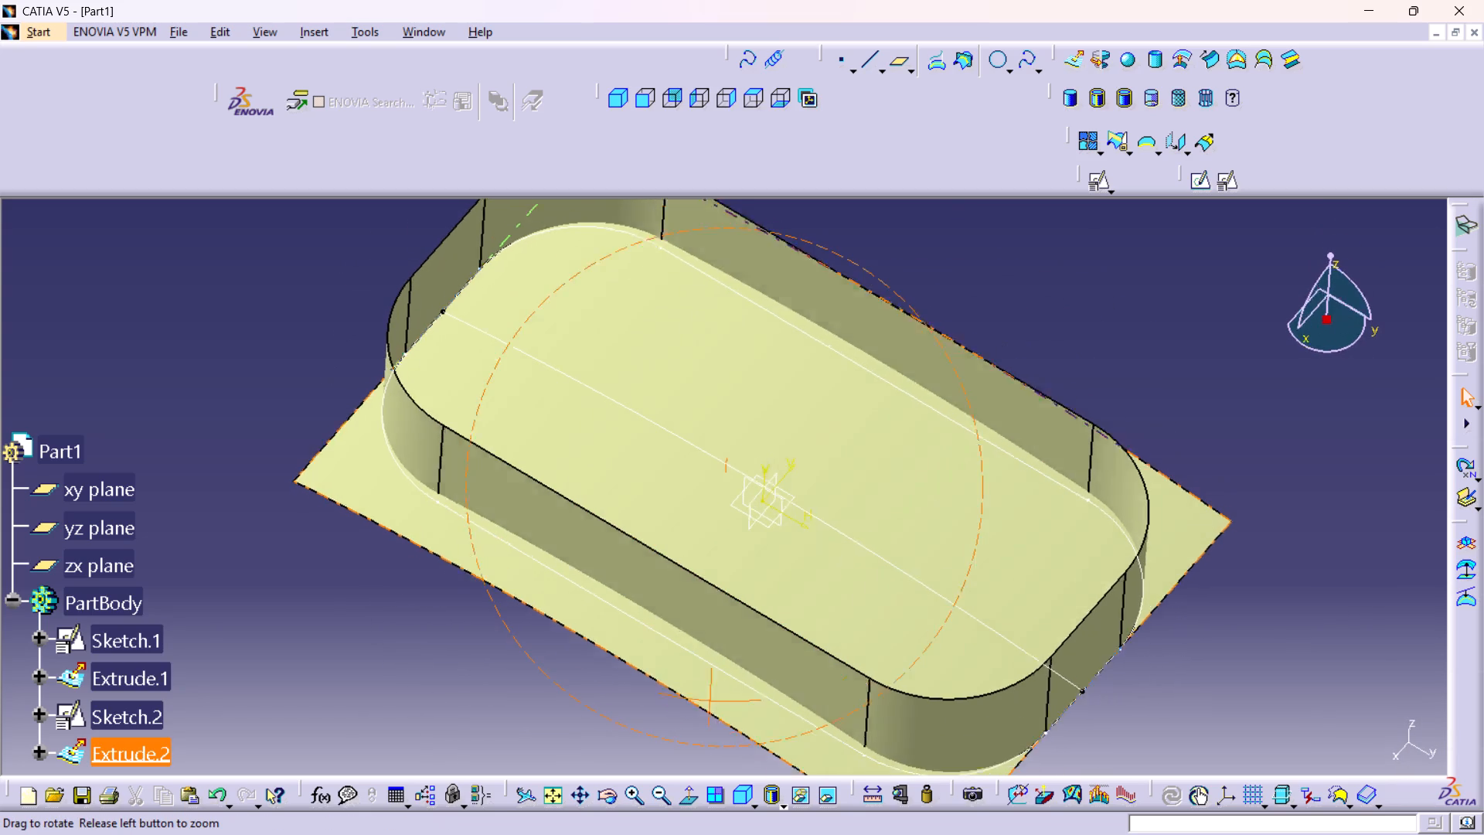
{"action": "right_click_drag", "start_coordinate": [710, 697], "coordinate": [746, 554]}
{"action": "middle_click_drag", "start_coordinate": [710, 697], "coordinate": [746, 554]}
{"action": "middle_click_drag", "start_coordinate": [666, 557], "coordinate": [762, 300]}
{"action": "right_click_drag", "start_coordinate": [665, 557], "coordinate": [762, 300]}
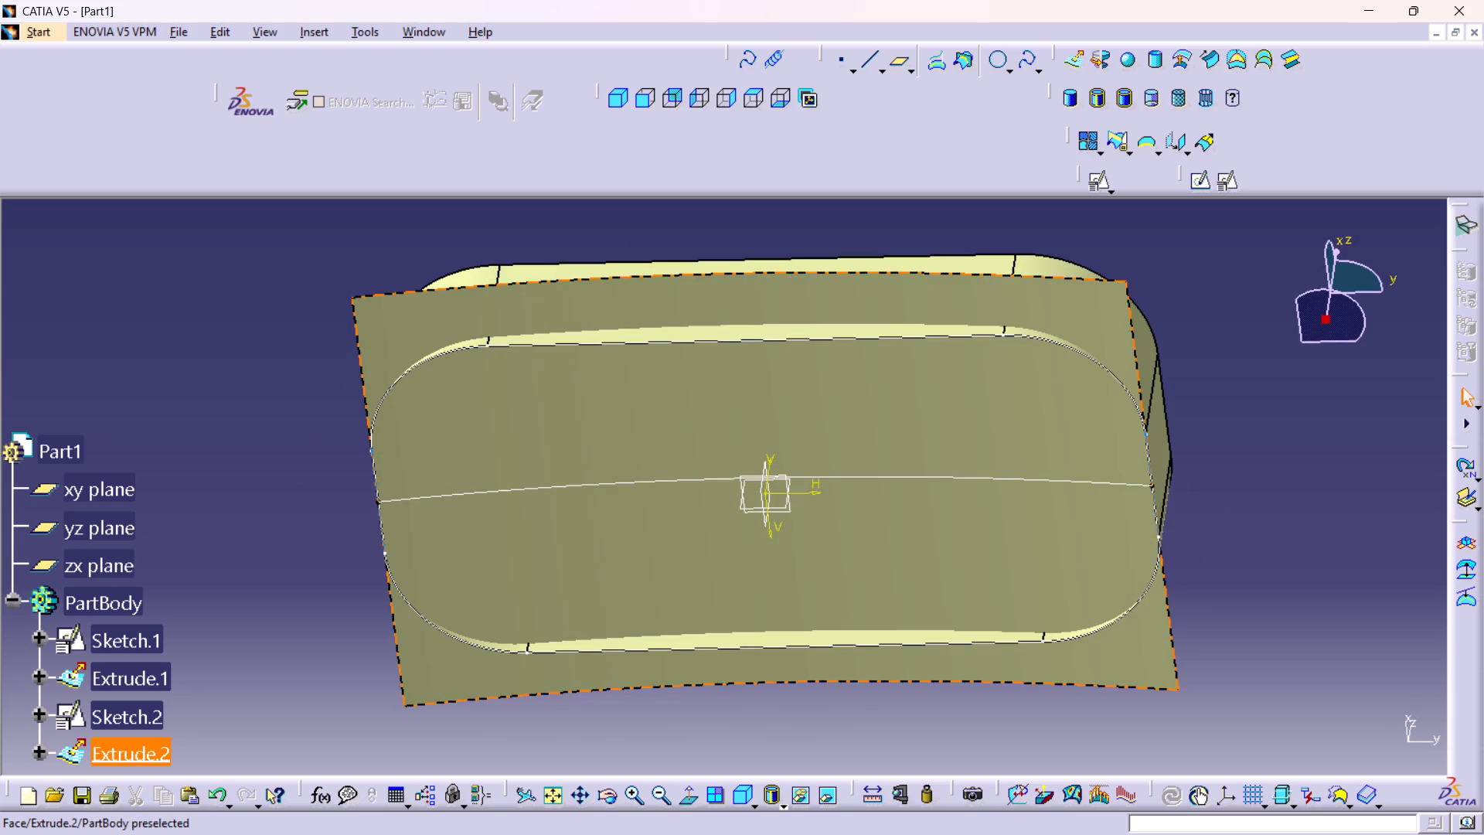
{"action": "middle_click_drag", "start_coordinate": [588, 370], "coordinate": [571, 409]}
{"action": "right_click_drag", "start_coordinate": [588, 370], "coordinate": [571, 409]}
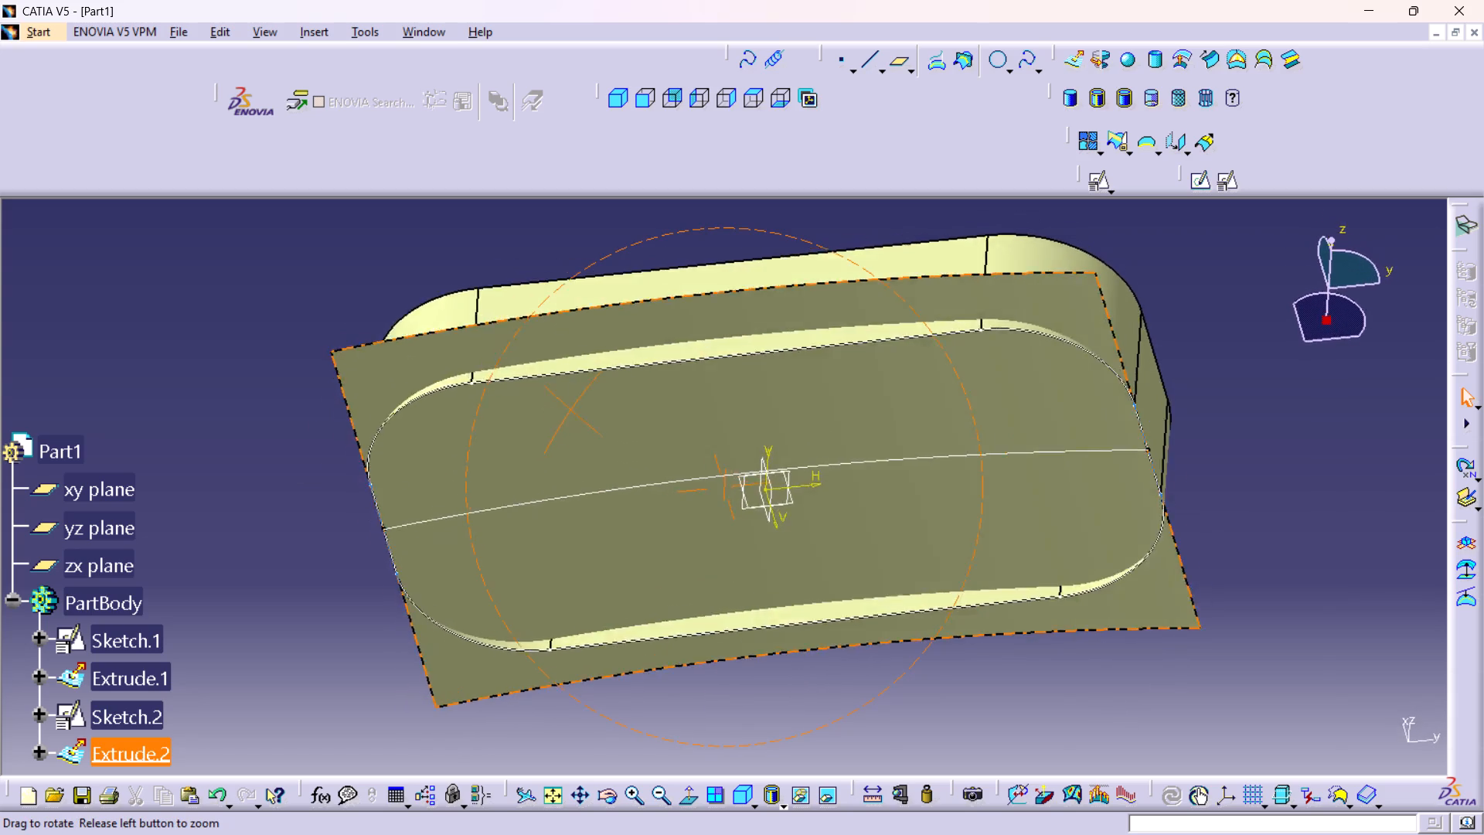
{"action": "middle_click_drag", "start_coordinate": [571, 409], "coordinate": [578, 363]}
{"action": "right_click_drag", "start_coordinate": [571, 409], "coordinate": [578, 363]}
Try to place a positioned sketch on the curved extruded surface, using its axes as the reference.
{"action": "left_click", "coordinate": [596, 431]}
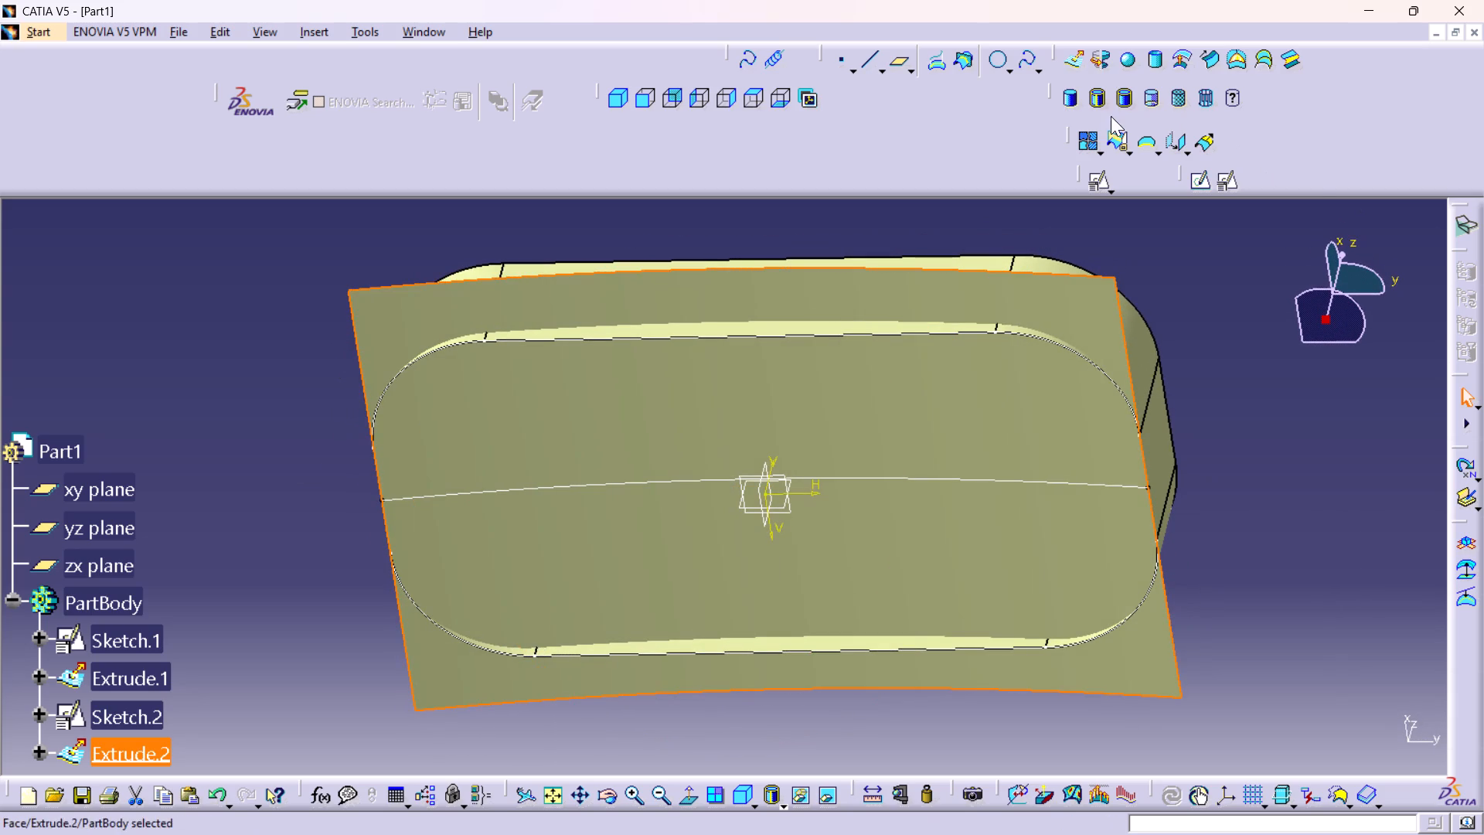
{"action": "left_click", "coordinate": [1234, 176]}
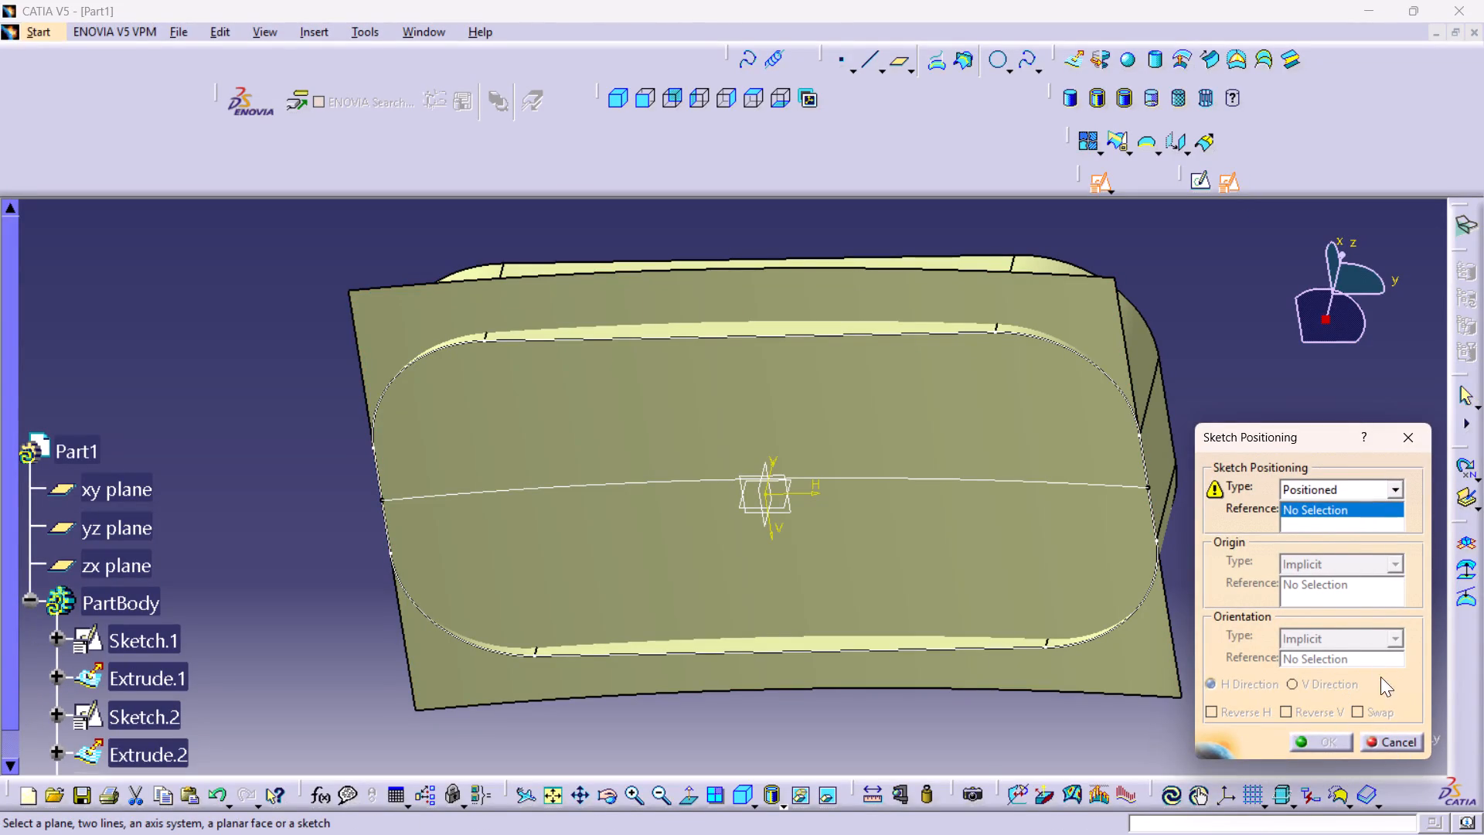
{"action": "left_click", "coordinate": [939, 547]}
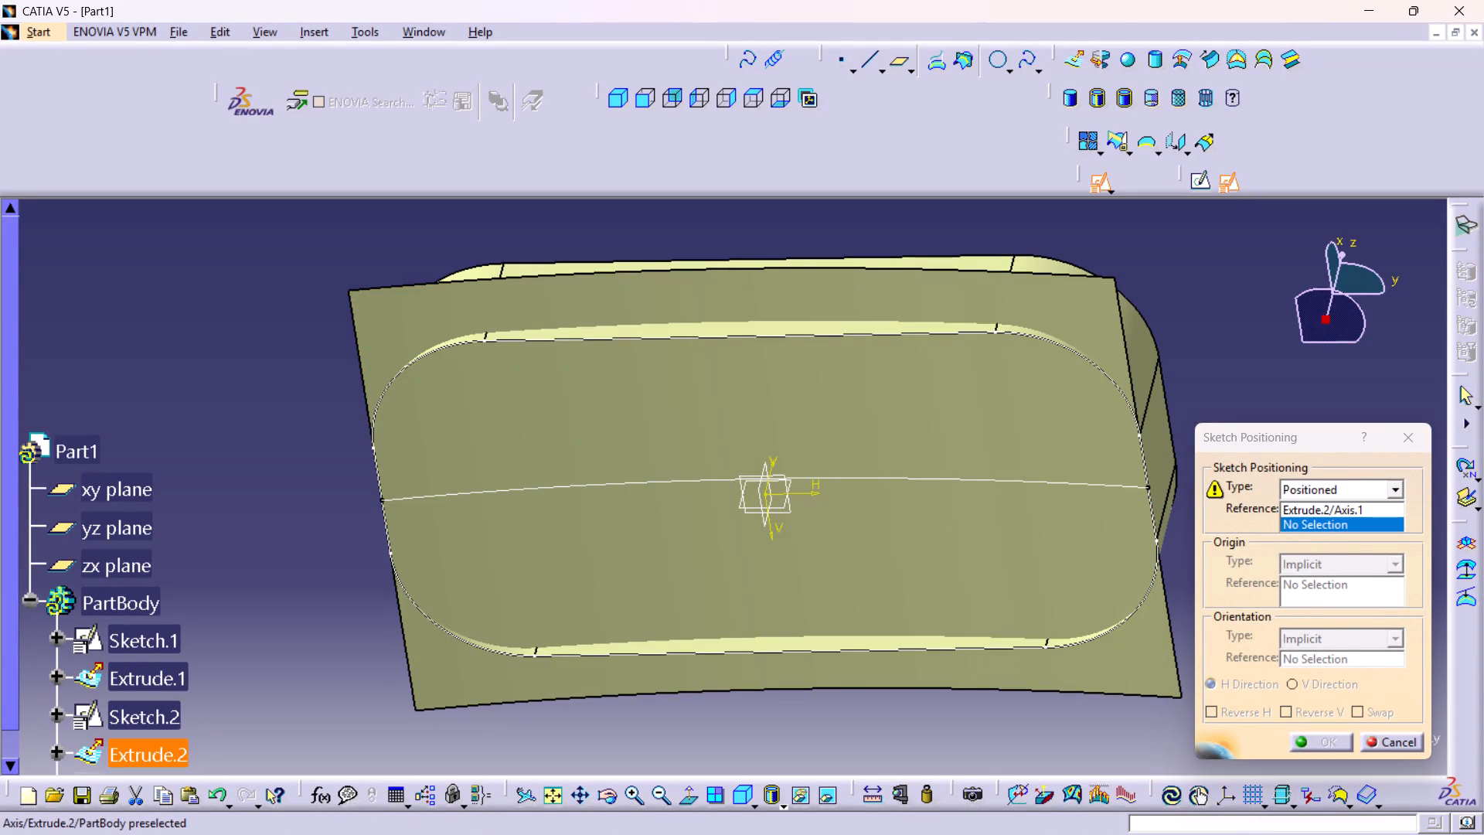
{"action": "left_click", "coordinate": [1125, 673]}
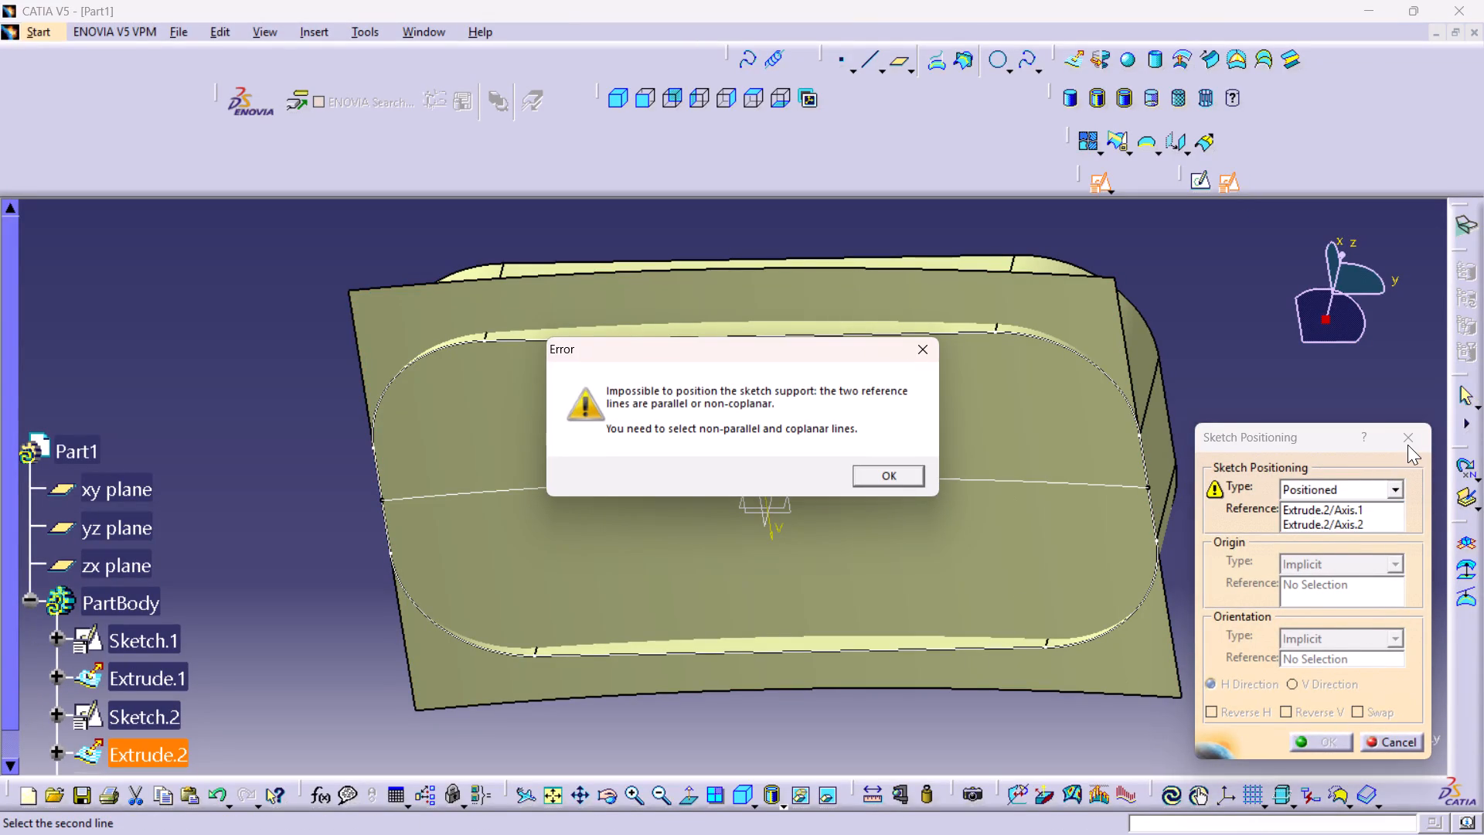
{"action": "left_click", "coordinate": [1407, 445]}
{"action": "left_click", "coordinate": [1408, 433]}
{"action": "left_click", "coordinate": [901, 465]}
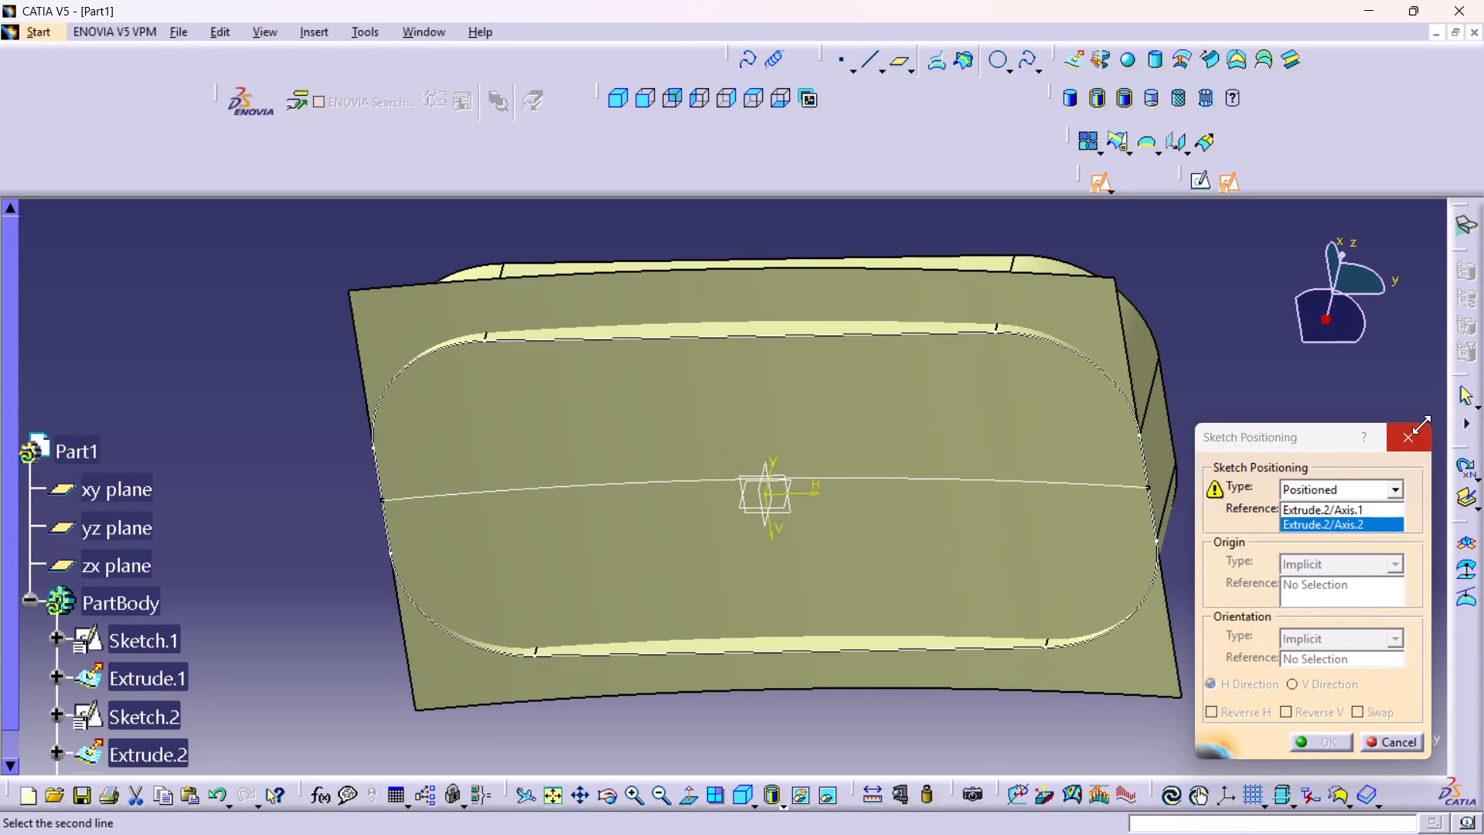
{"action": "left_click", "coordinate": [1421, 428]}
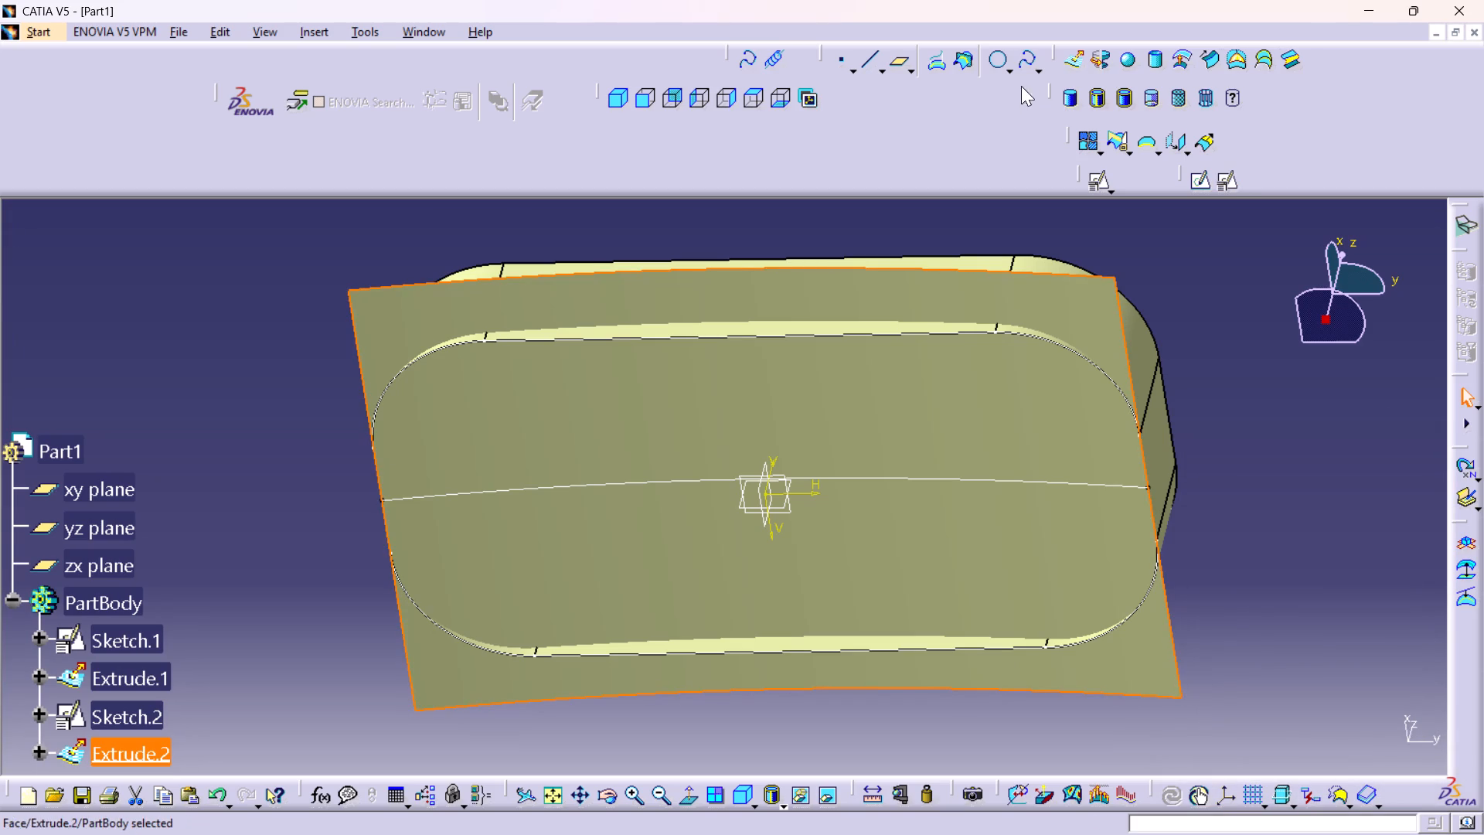
Create a positioned sketch on the xy plane with the axes swapped and the V direction reversed.
{"action": "left_click", "coordinate": [617, 100]}
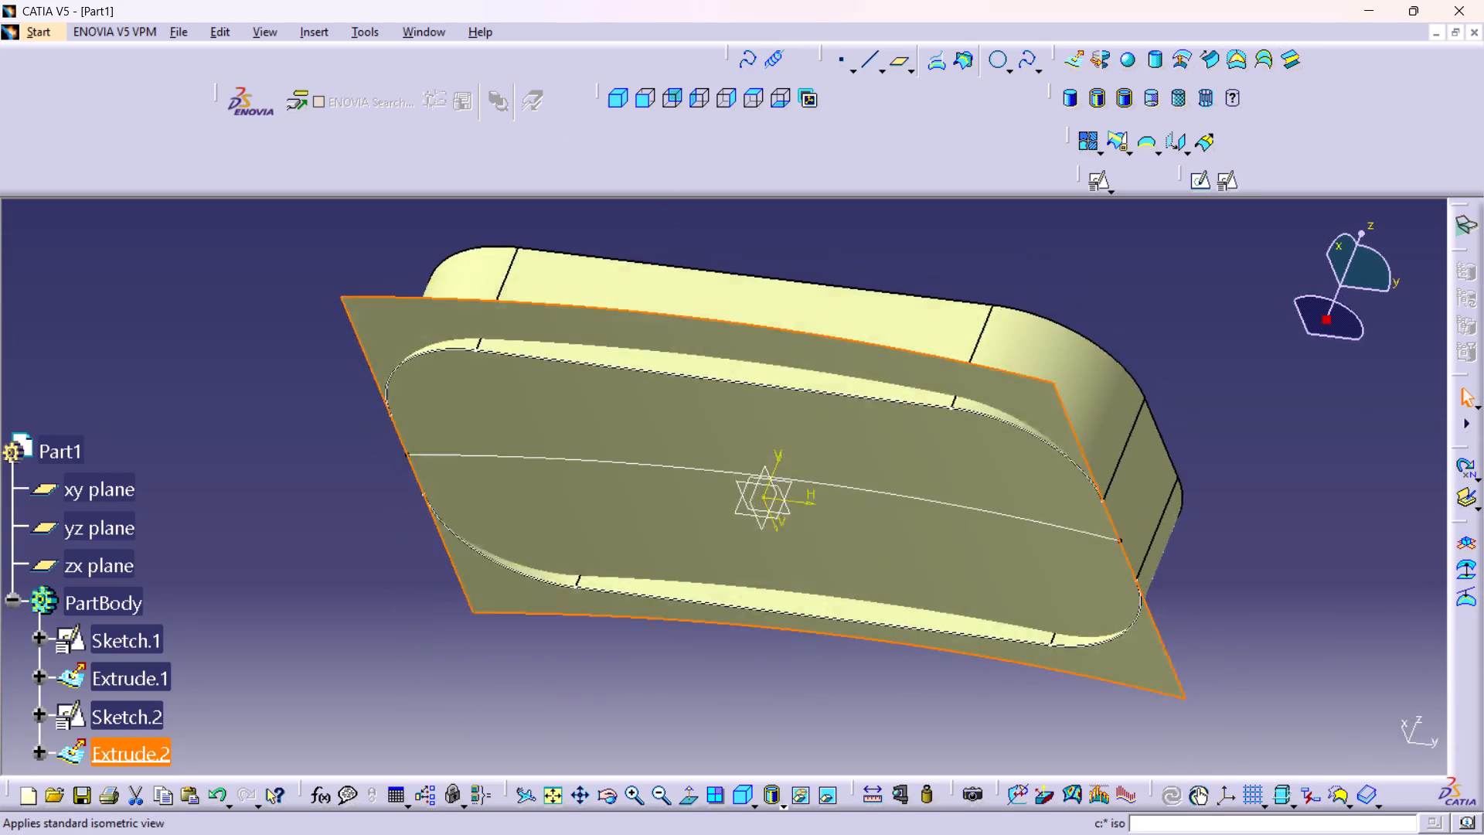
{"action": "left_click", "coordinate": [738, 421]}
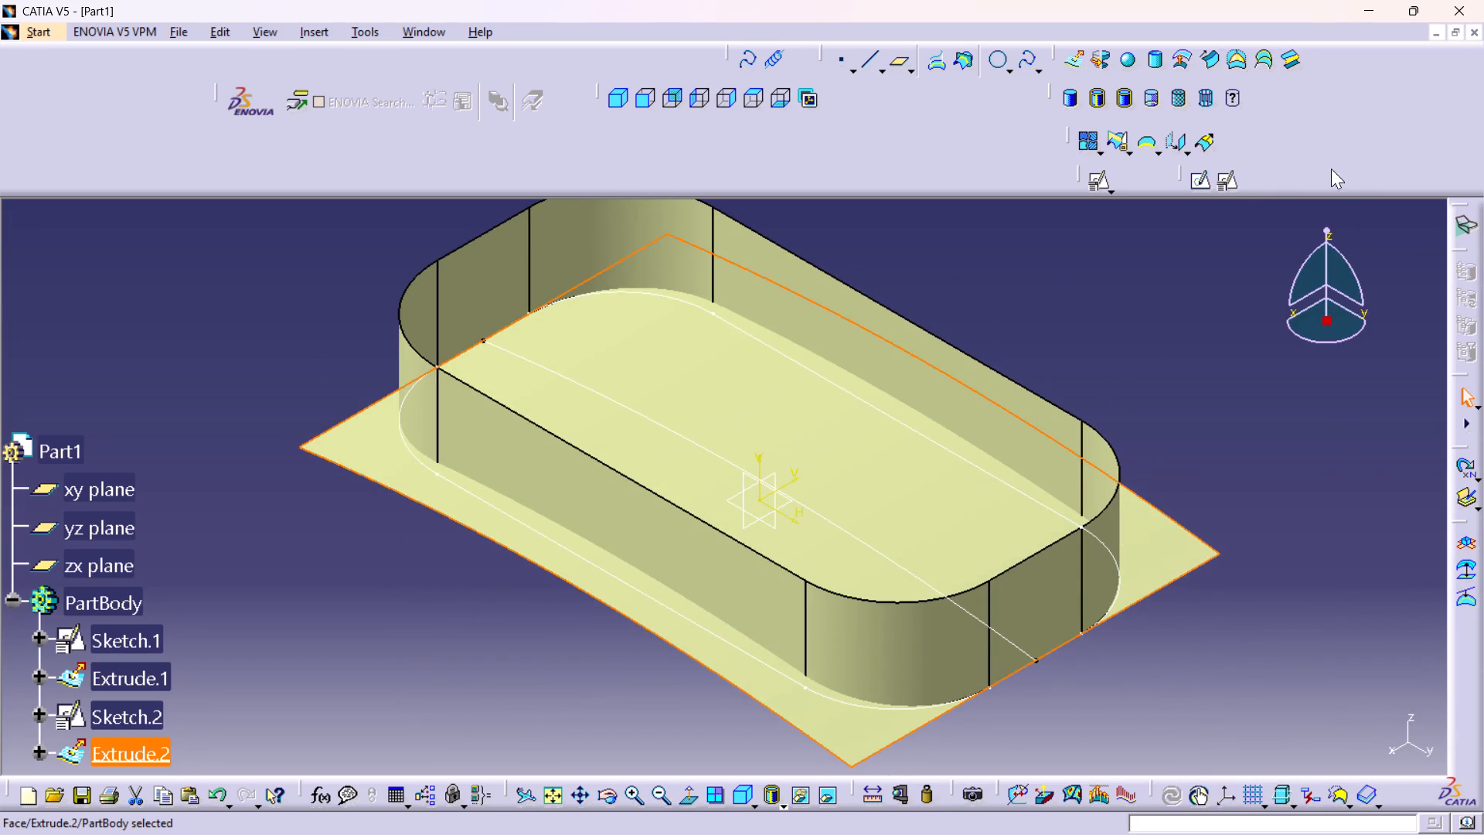
{"action": "left_click", "coordinate": [1232, 185]}
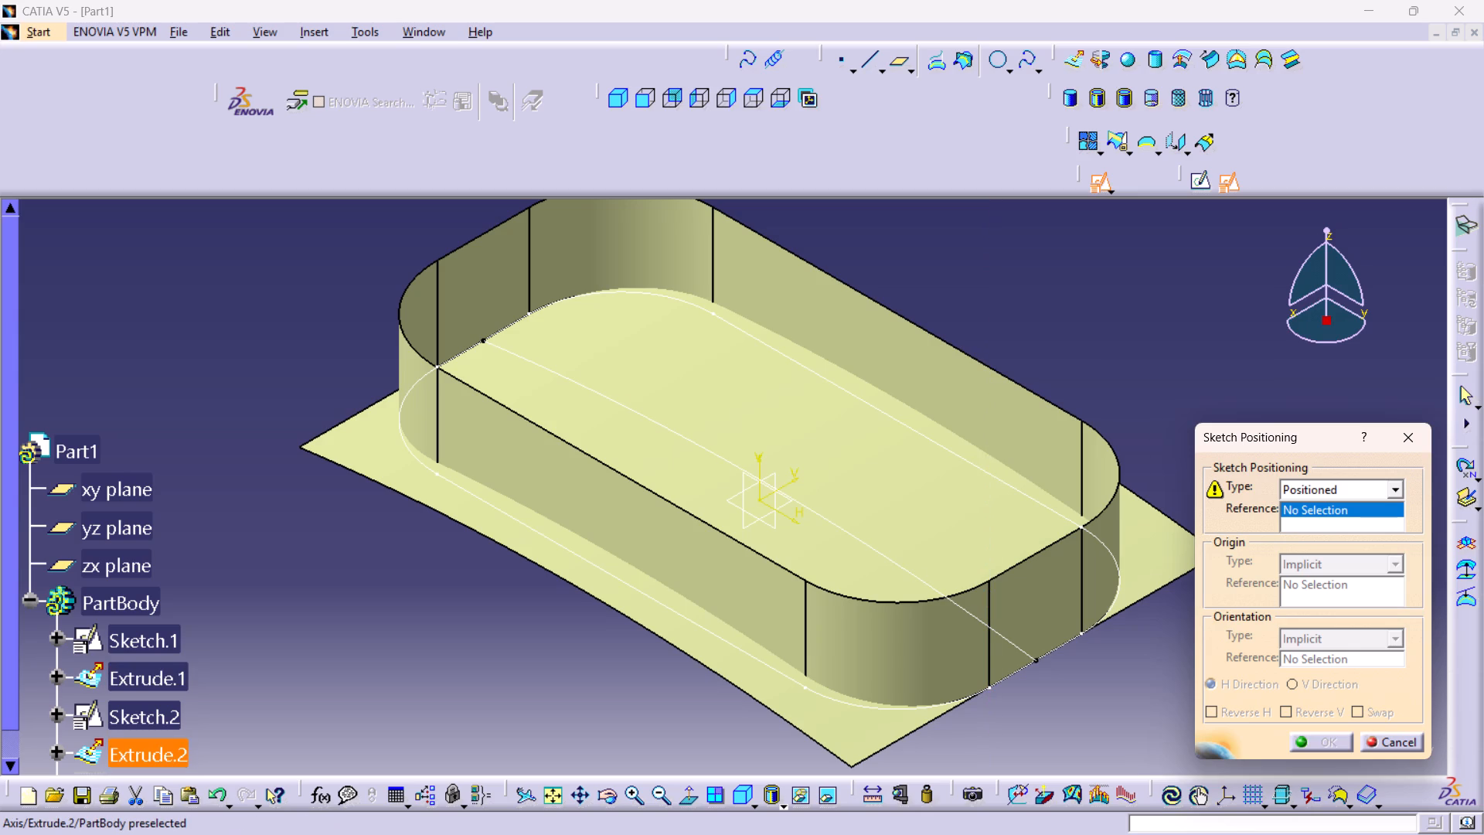
{"action": "left_click", "coordinate": [788, 506]}
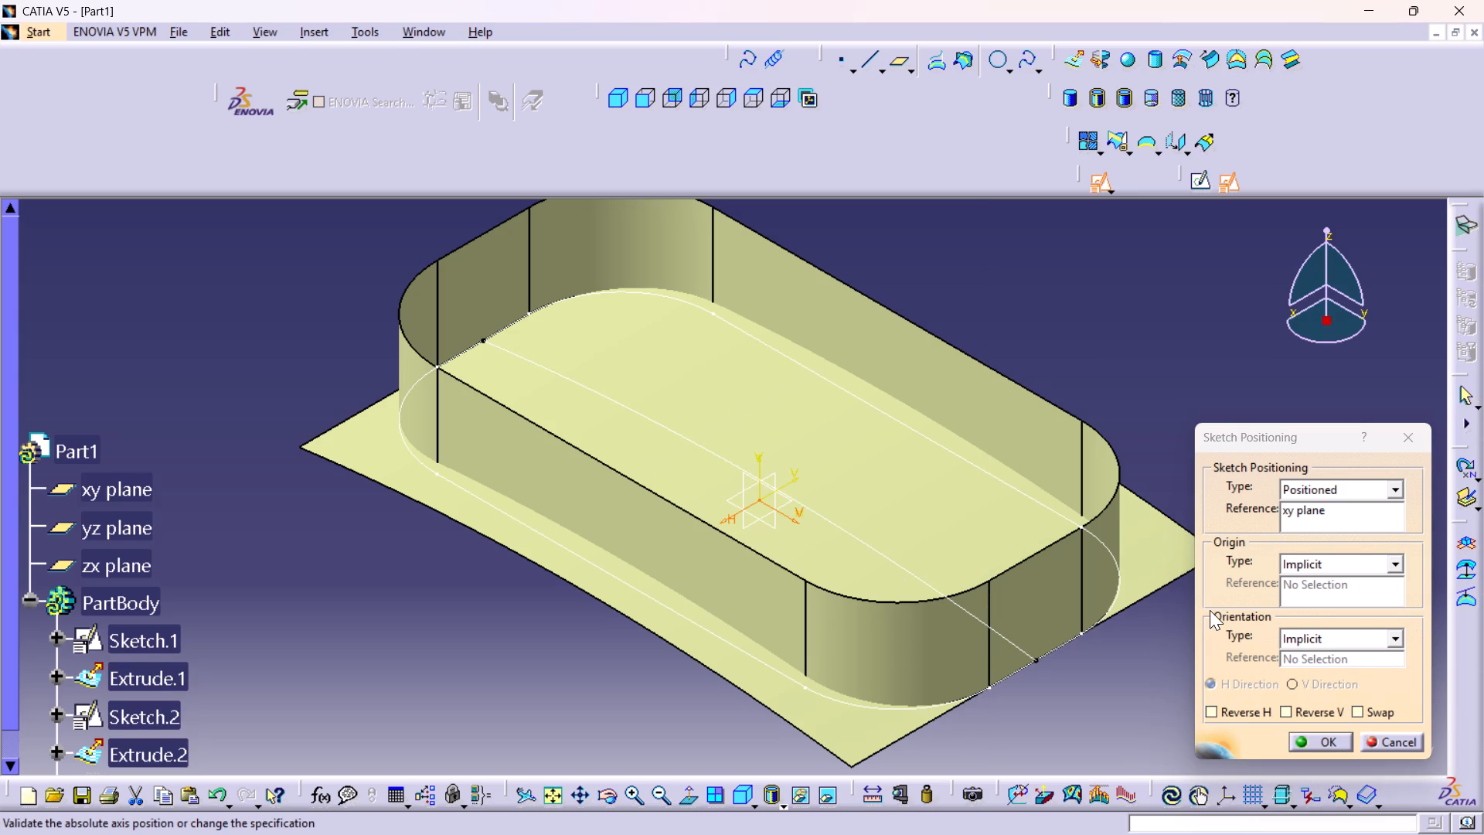
{"action": "left_click", "coordinate": [1365, 705]}
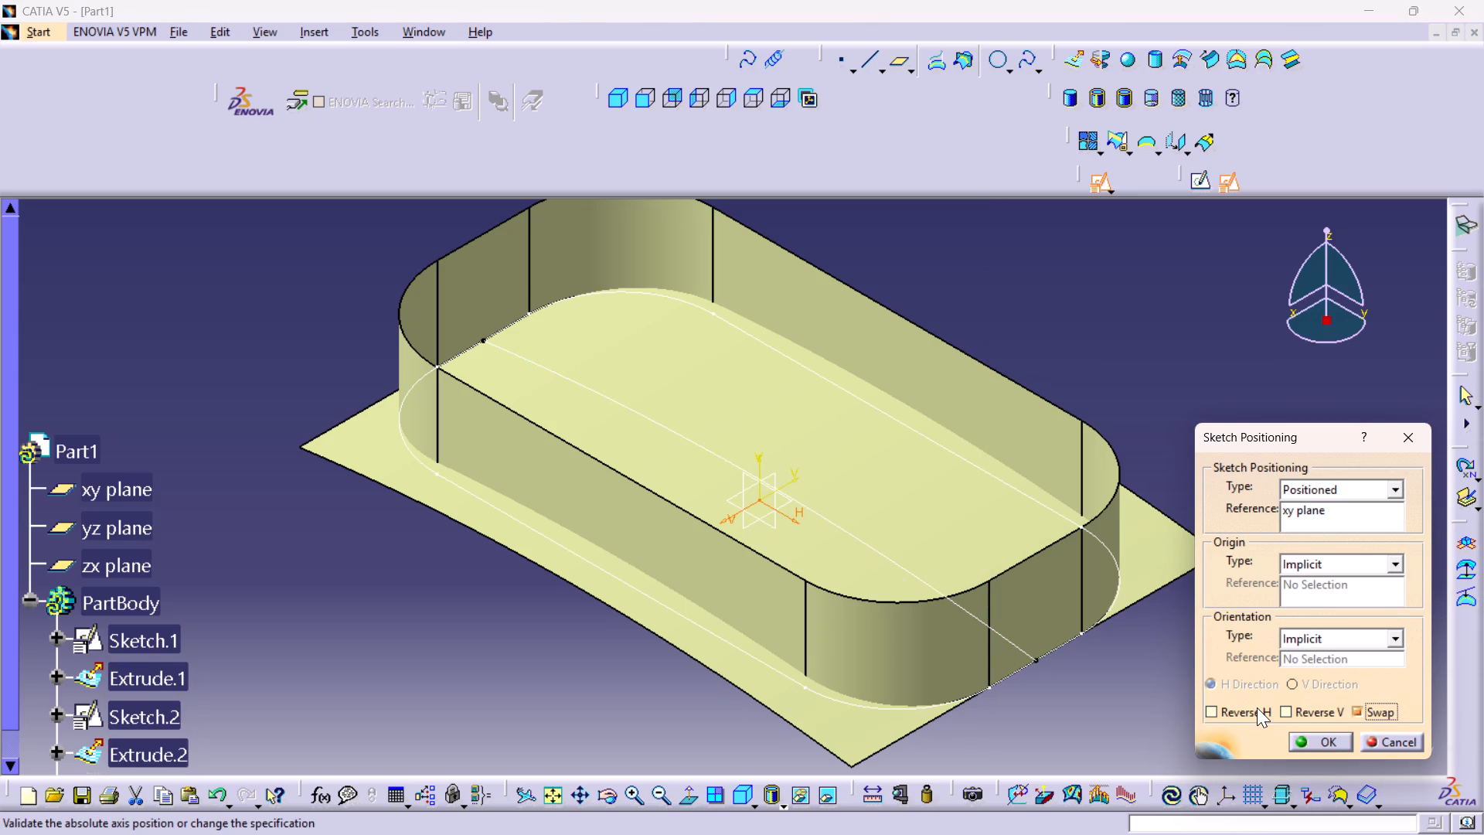
{"action": "left_click", "coordinate": [1288, 710]}
{"action": "left_click", "coordinate": [1336, 738]}
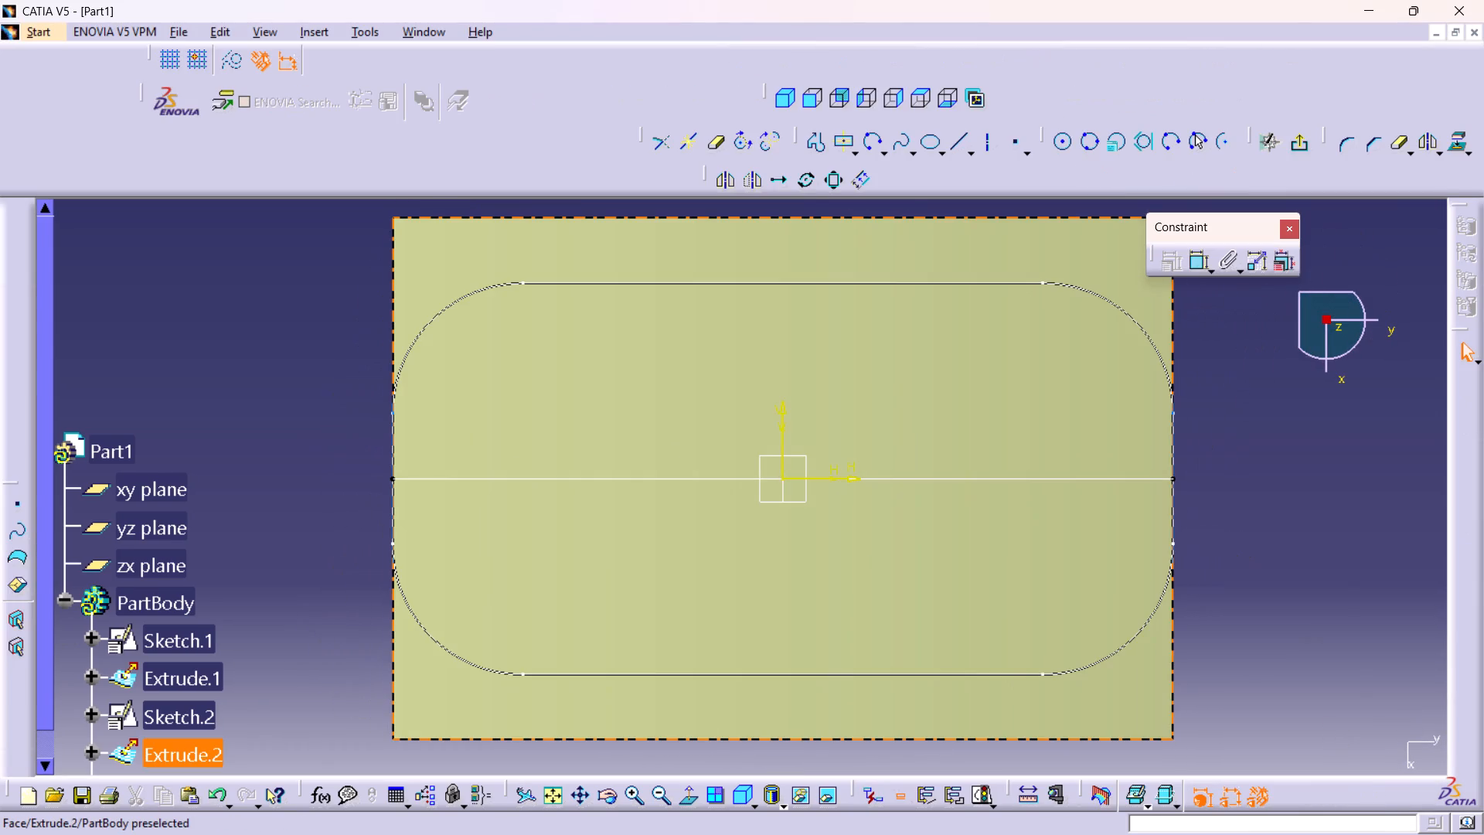
Sketch a vertical elongated hole inside the rounded rectangle's left half, with about 38.5 mm straight sides and about 5.4 mm radius.
{"action": "middle_click_drag", "start_coordinate": [740, 568], "coordinate": [855, 591]}
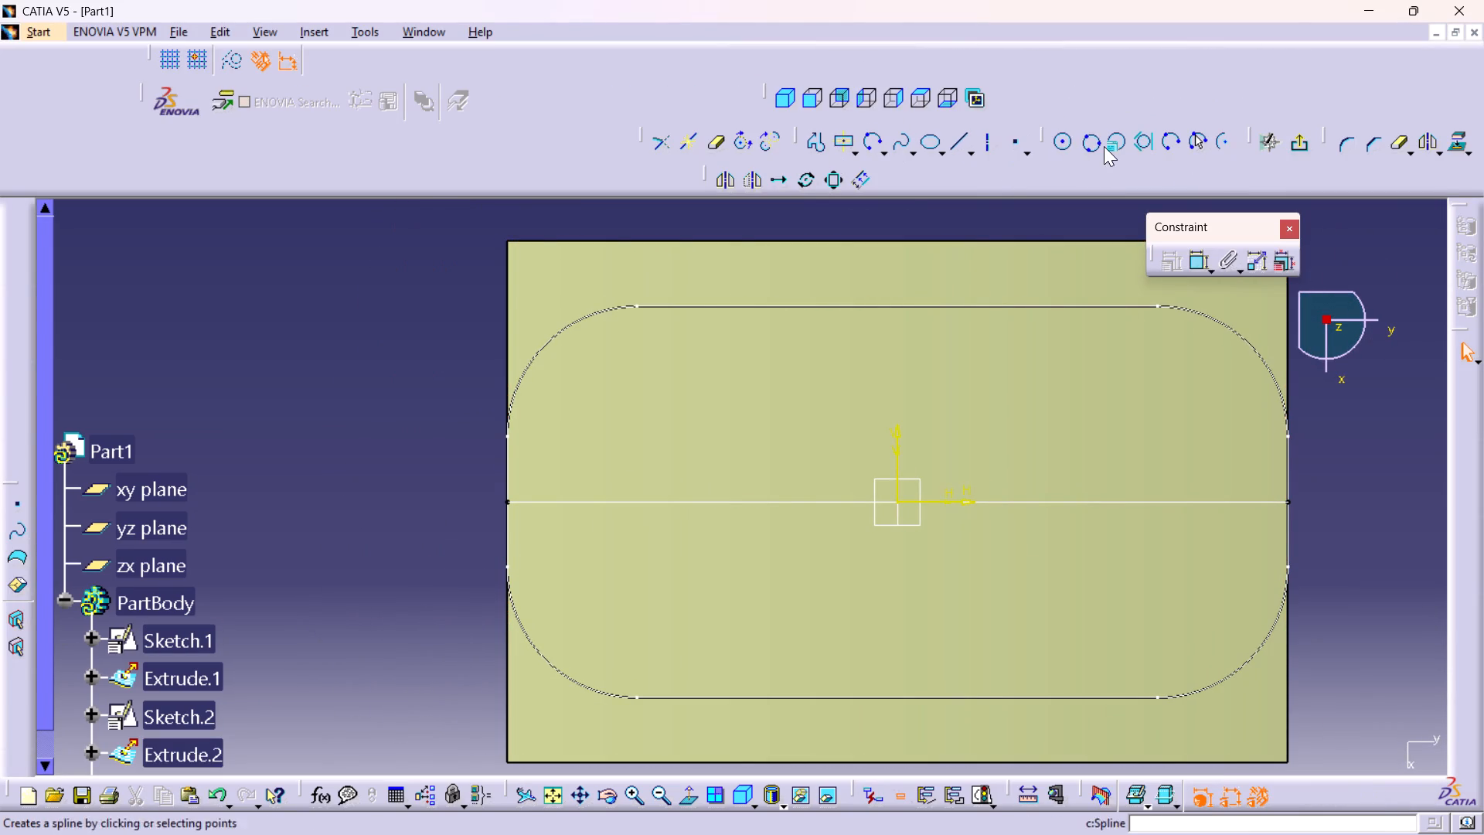
{"action": "left_click", "coordinate": [887, 148]}
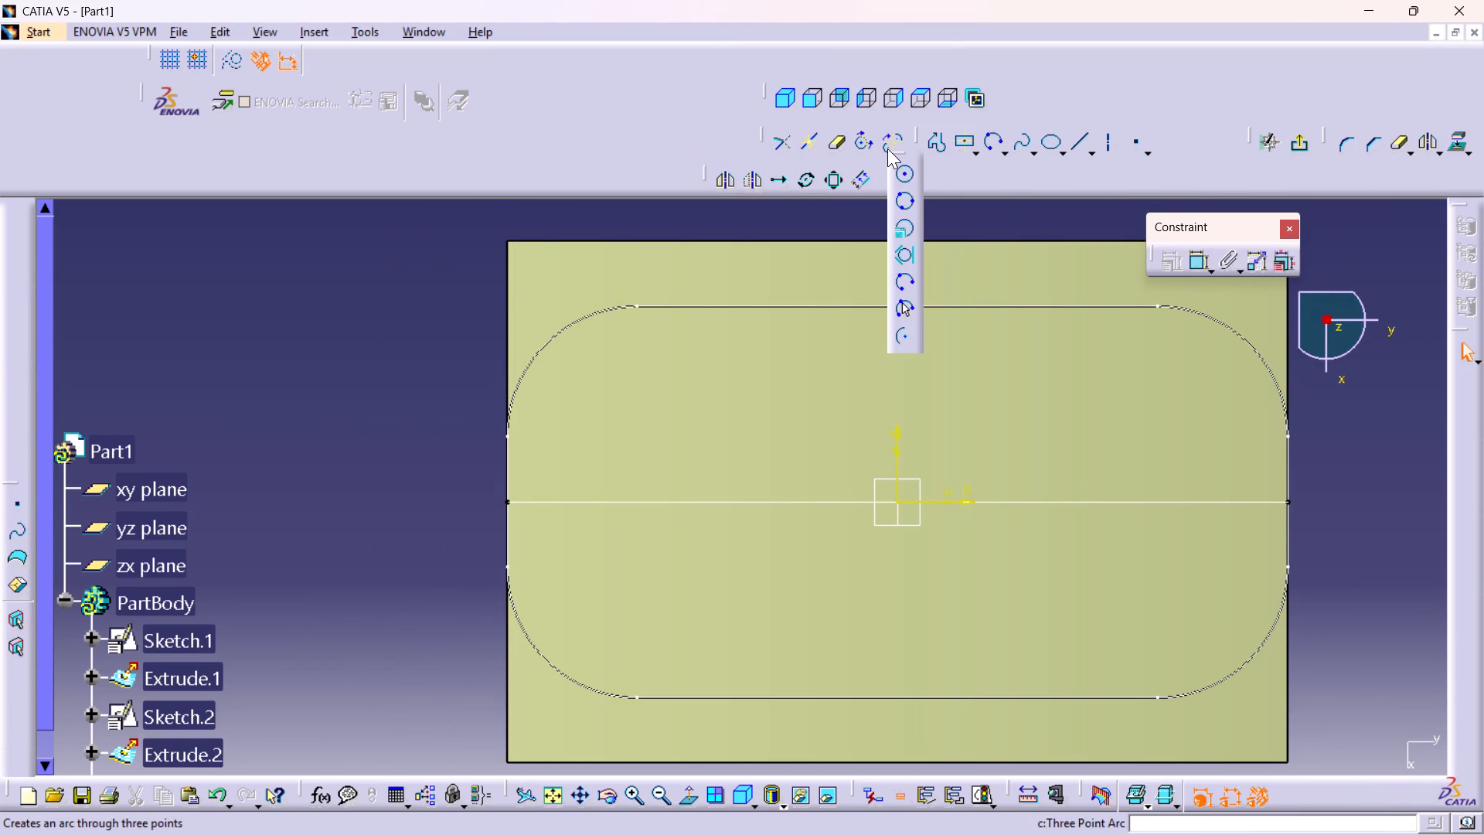
{"action": "left_click", "coordinate": [1005, 149]}
{"action": "left_click", "coordinate": [1004, 148]}
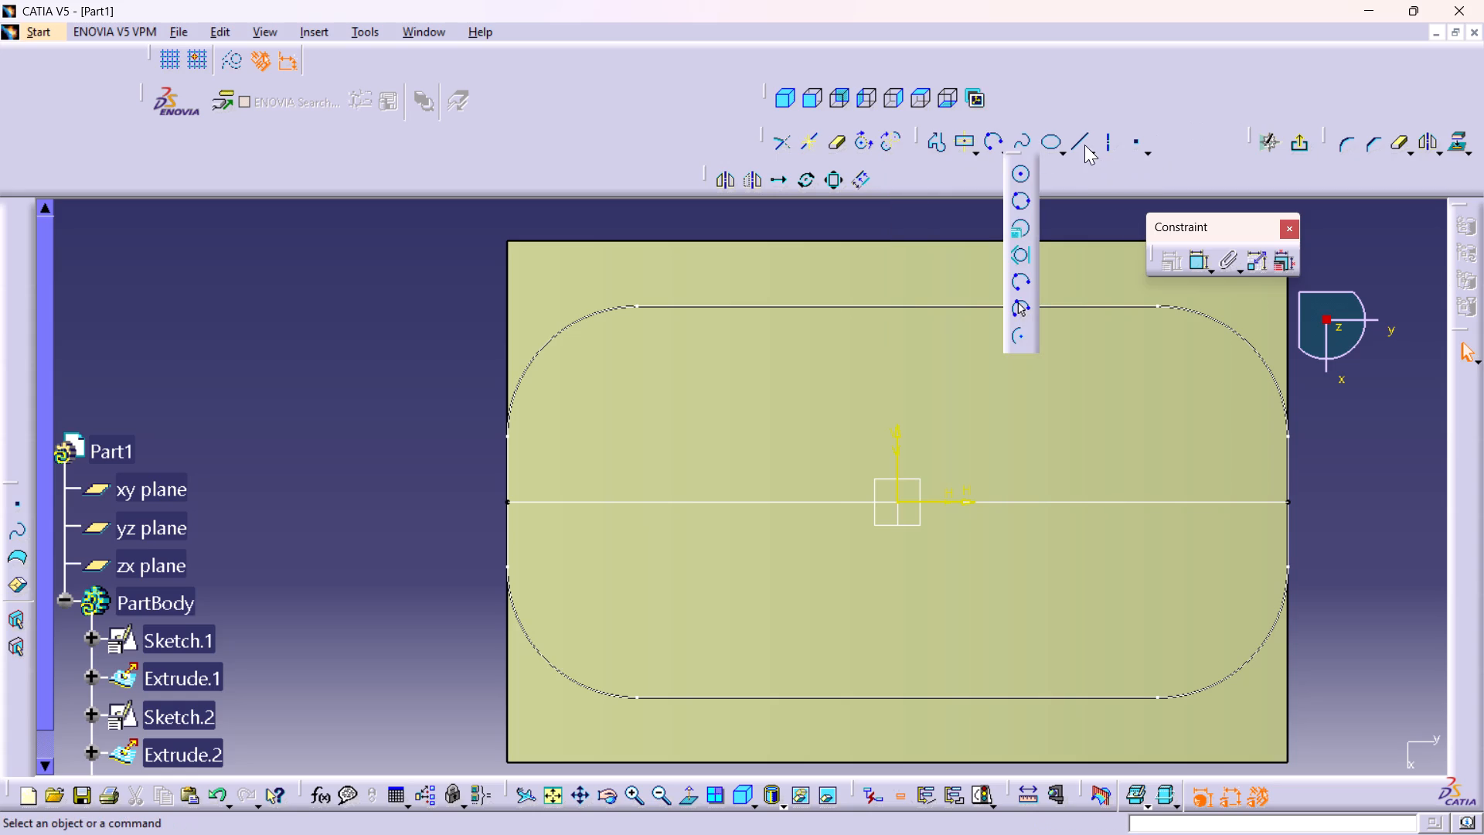
{"action": "left_click", "coordinate": [1055, 148]}
{"action": "left_click", "coordinate": [1057, 148]}
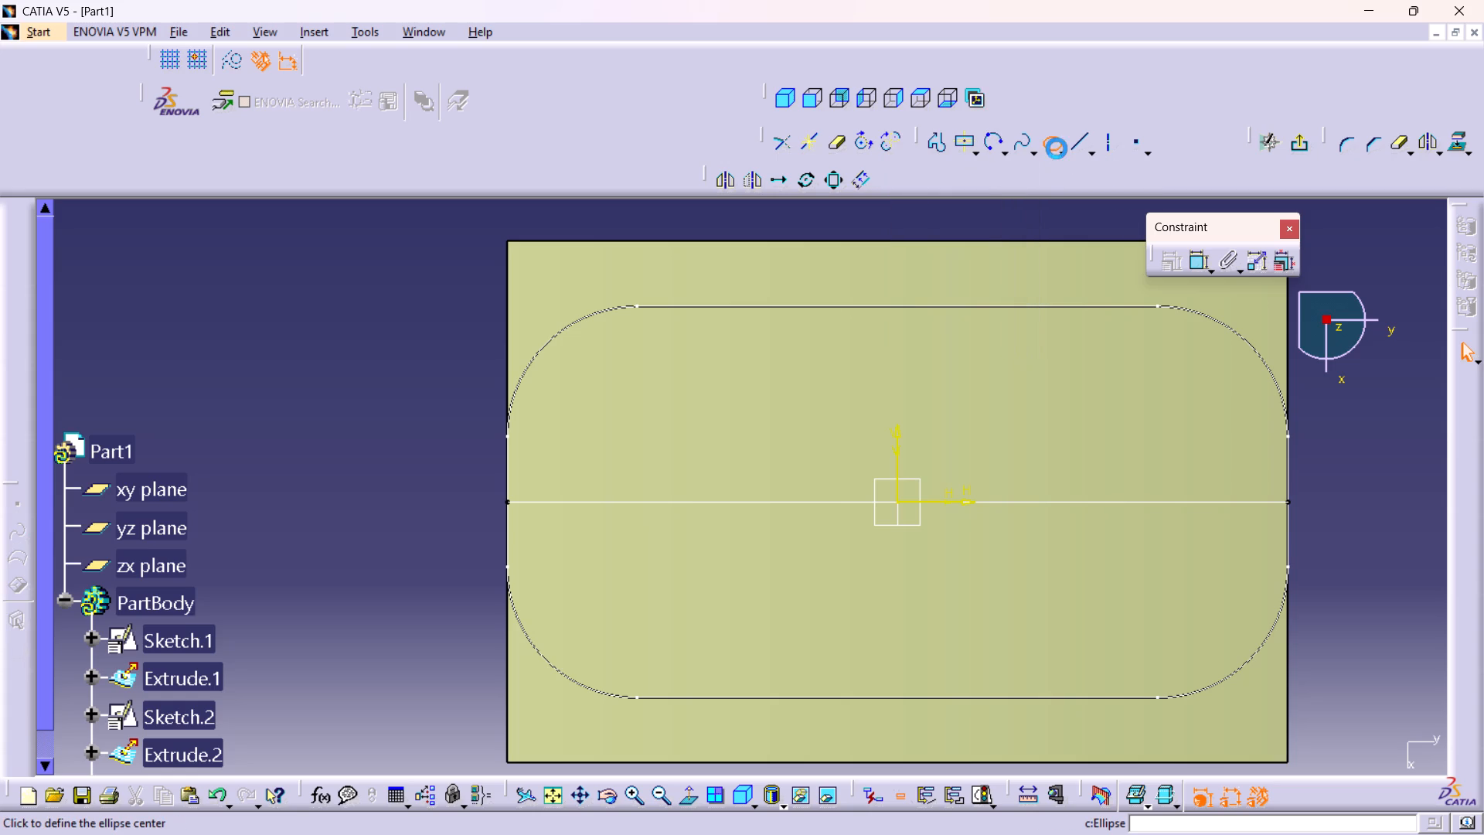
{"action": "left_click", "coordinate": [1060, 156]}
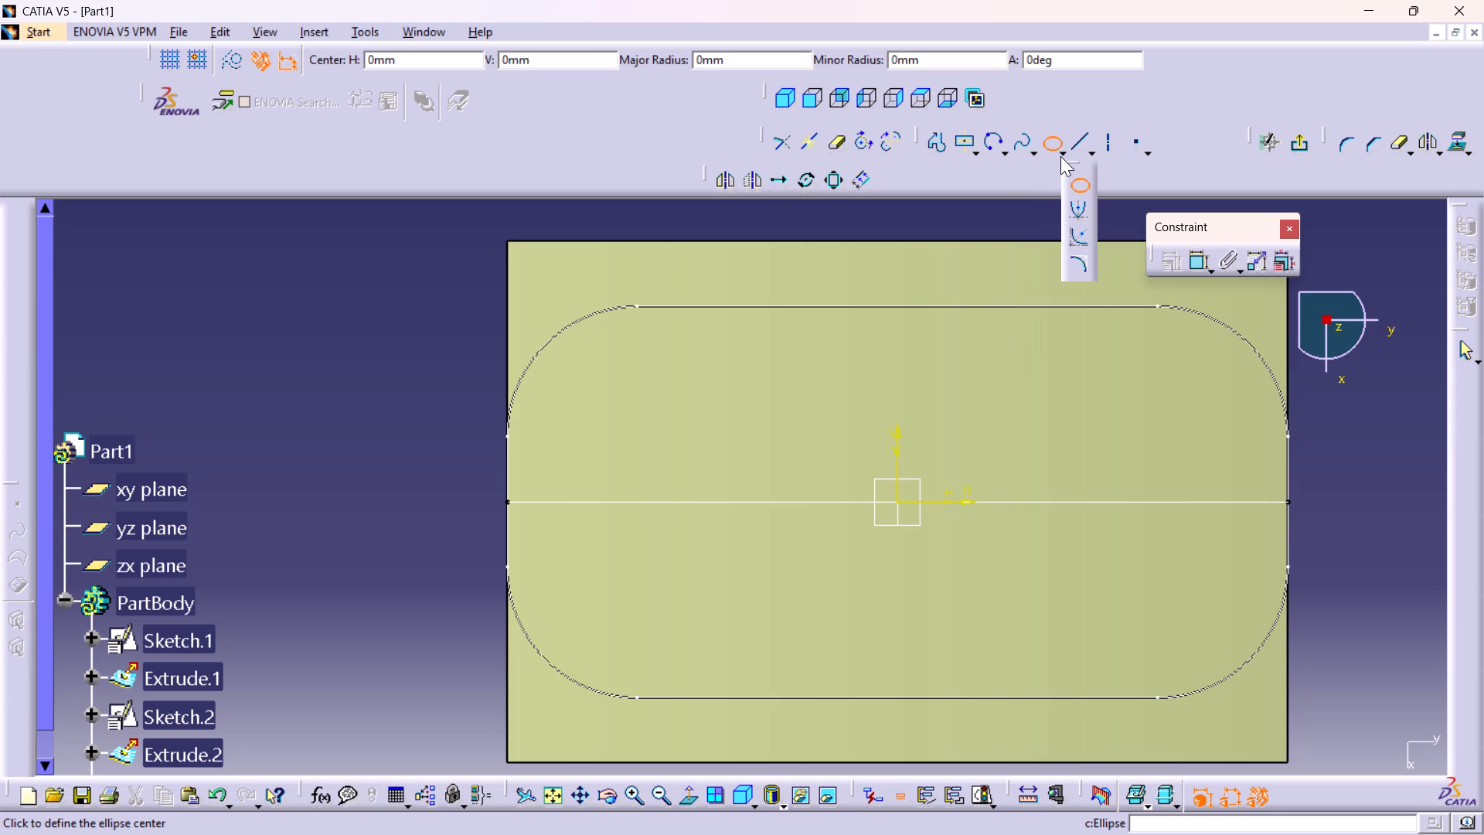
{"action": "double_click", "coordinate": [976, 150]}
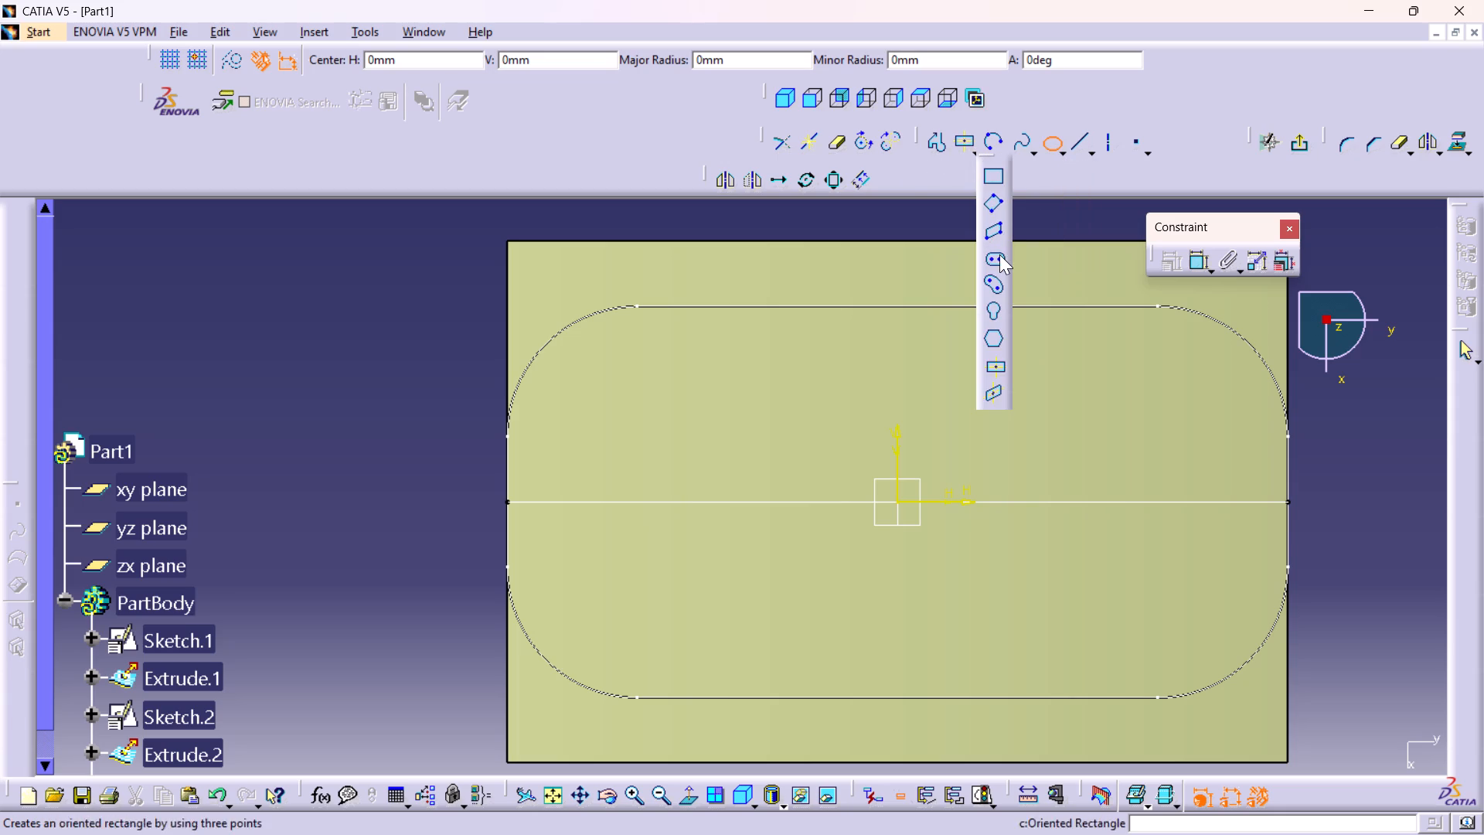
{"action": "left_click", "coordinate": [999, 254]}
{"action": "left_click", "coordinate": [674, 397]}
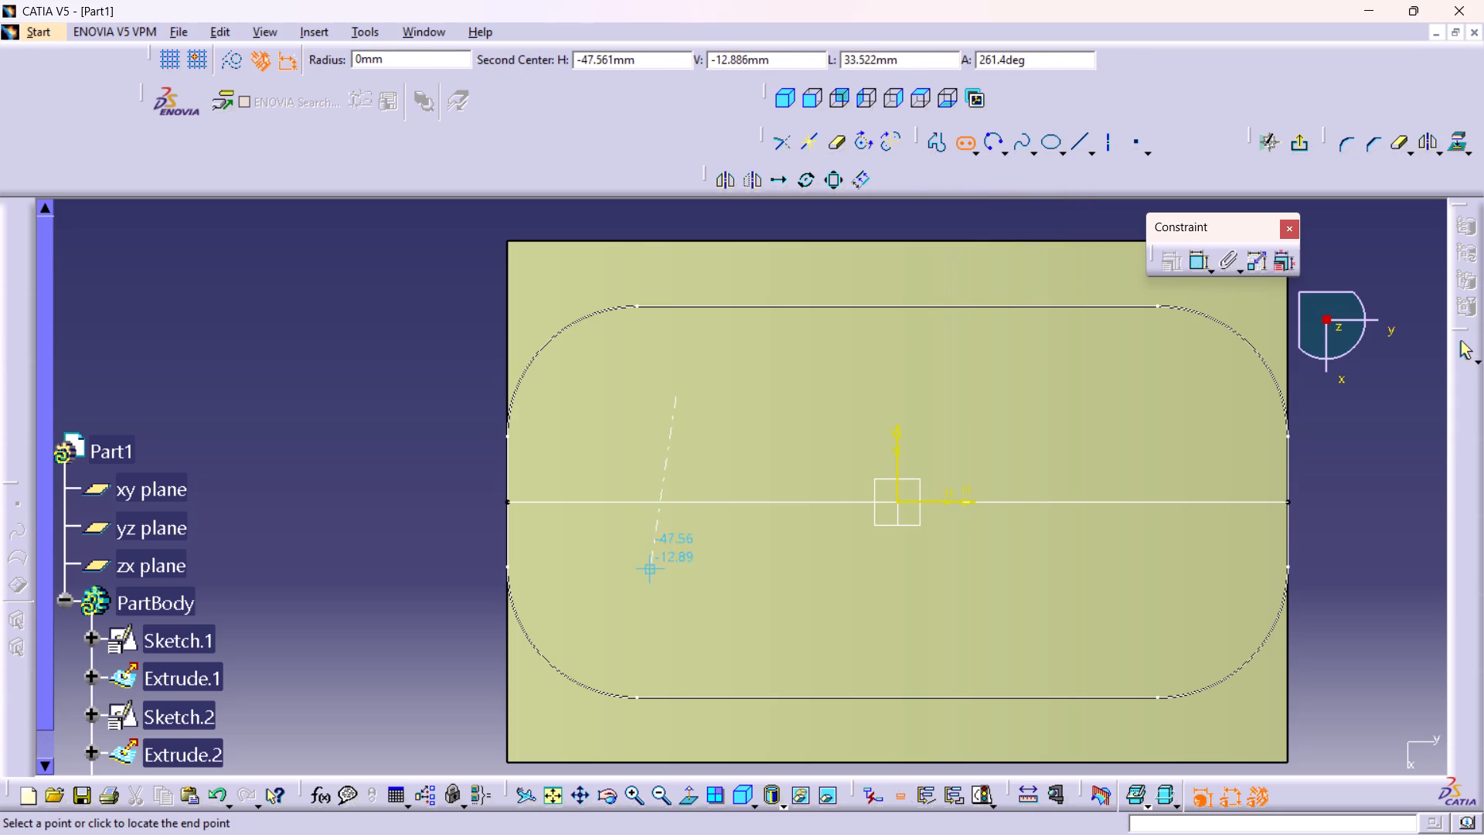
{"action": "left_click", "coordinate": [676, 598]}
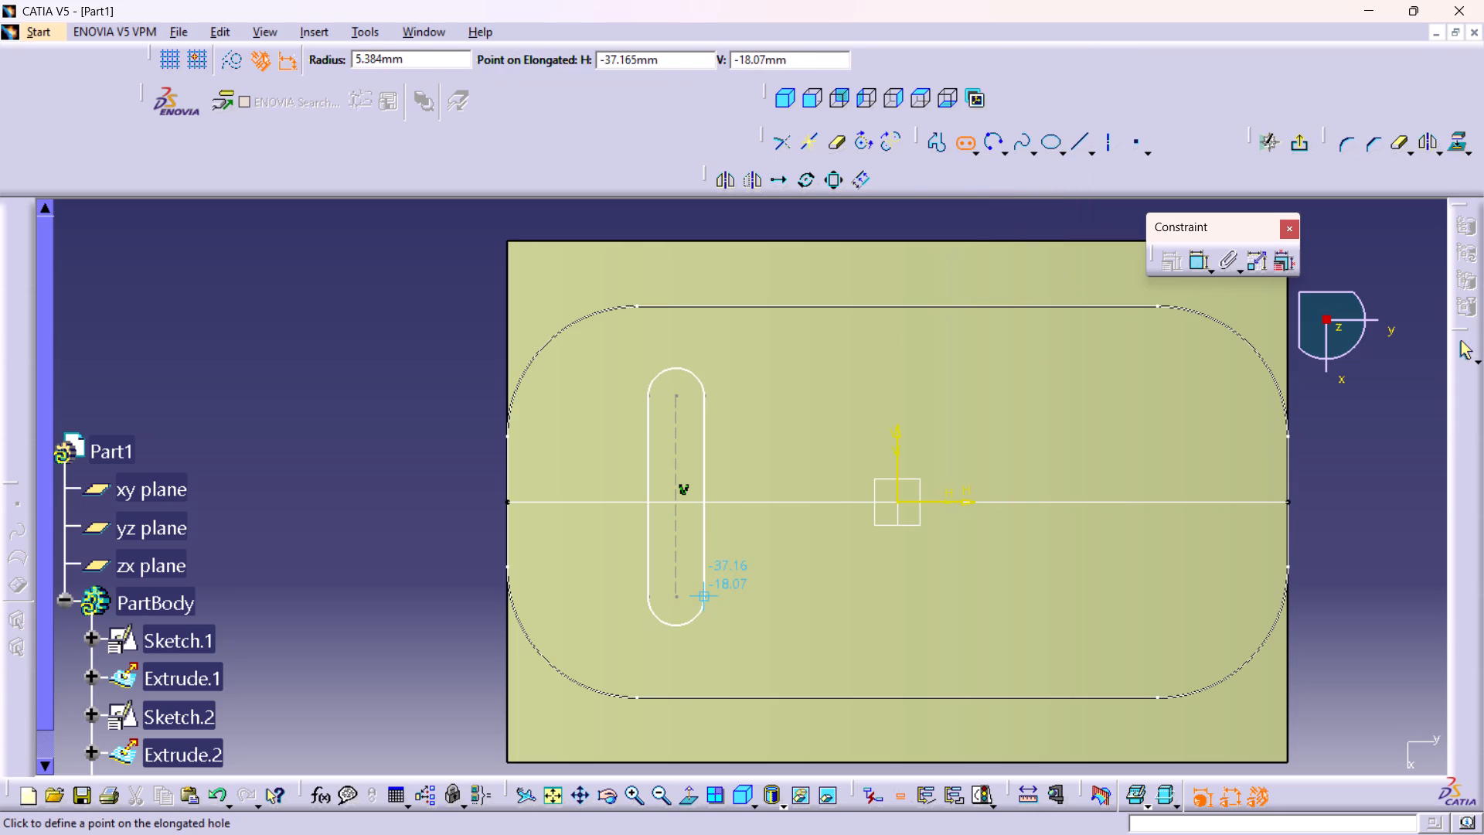
{"action": "left_click", "coordinate": [706, 596]}
{"action": "left_click", "coordinate": [1339, 451]}
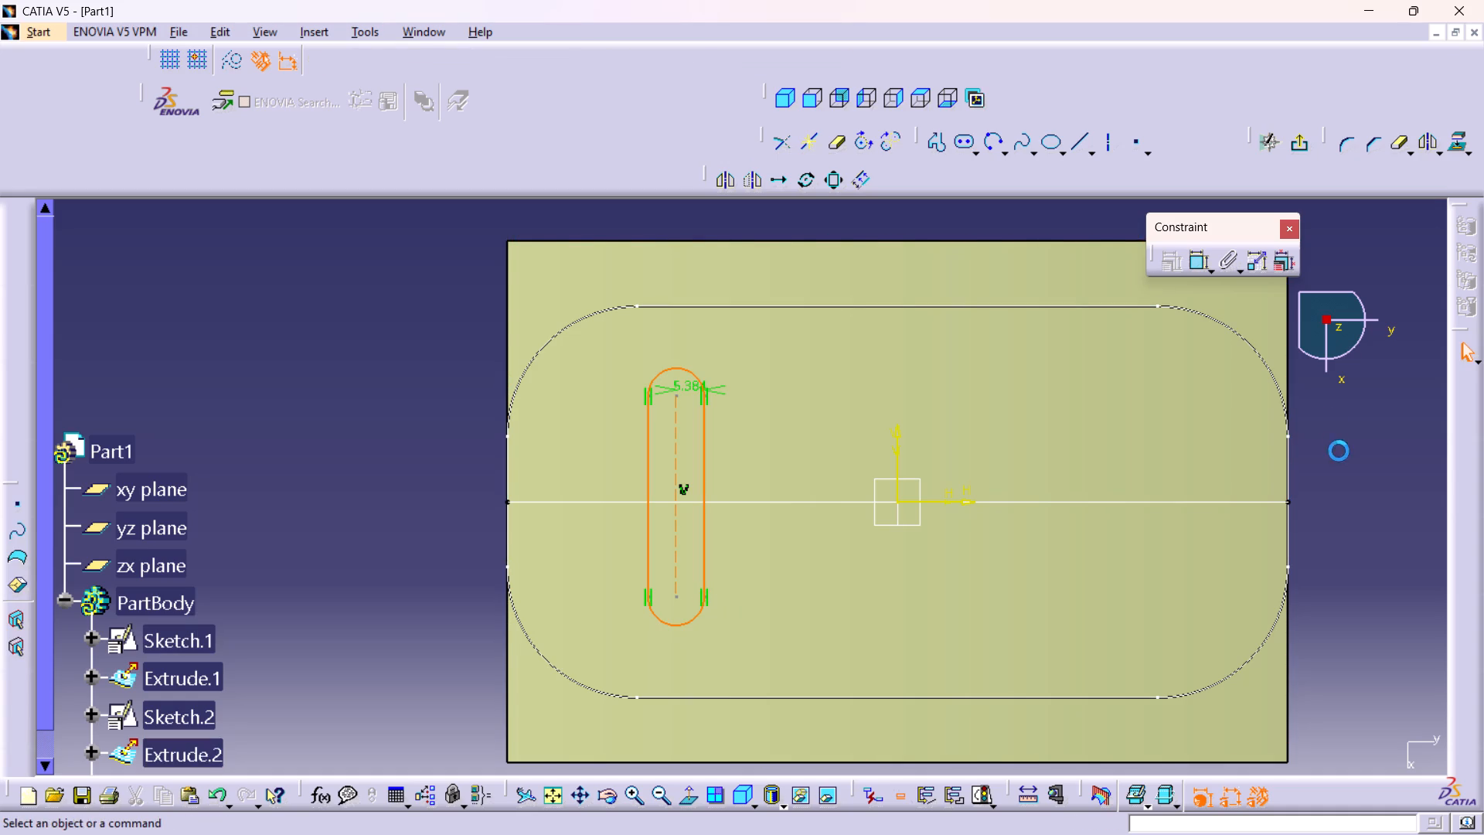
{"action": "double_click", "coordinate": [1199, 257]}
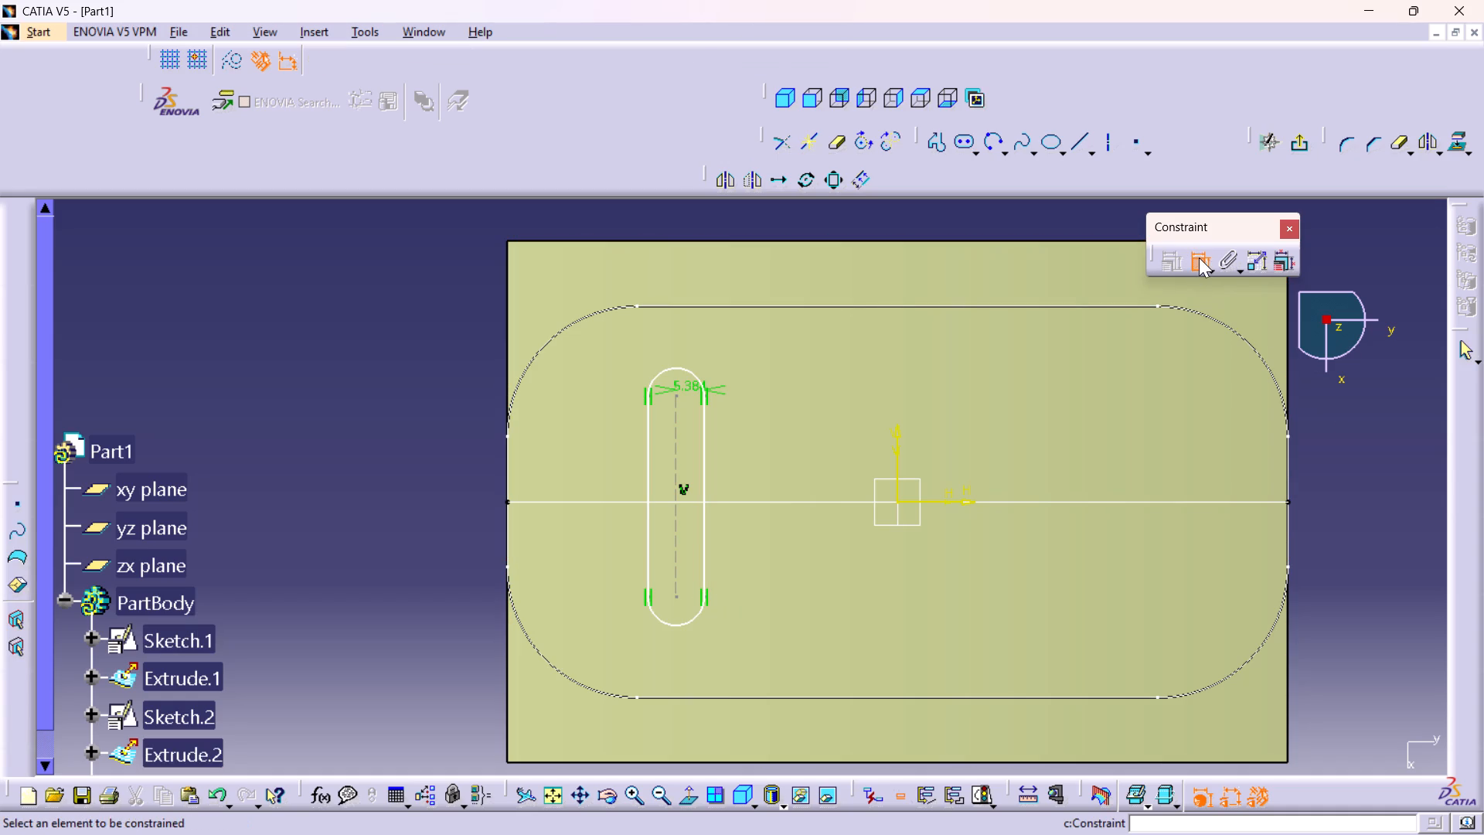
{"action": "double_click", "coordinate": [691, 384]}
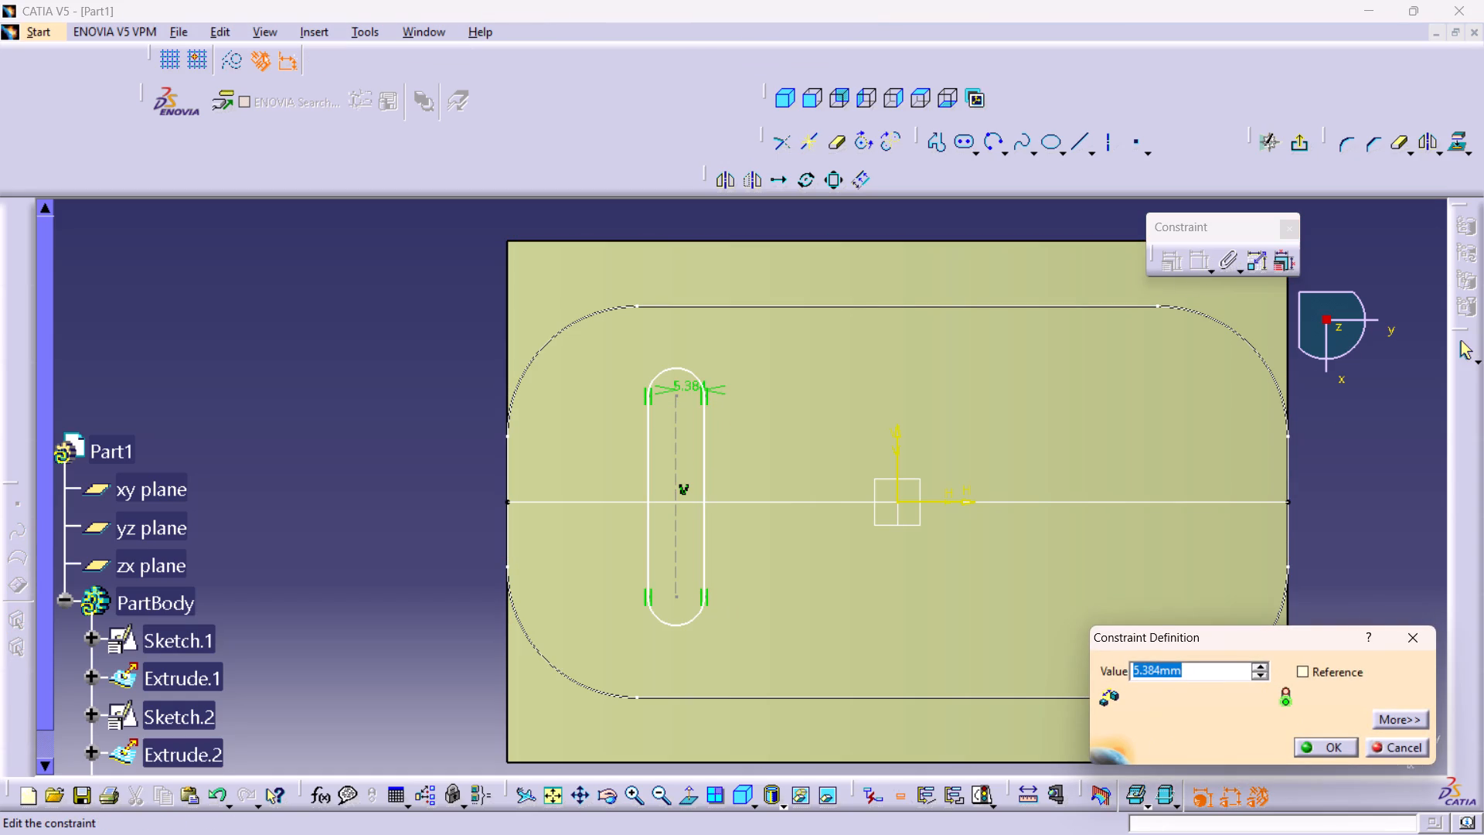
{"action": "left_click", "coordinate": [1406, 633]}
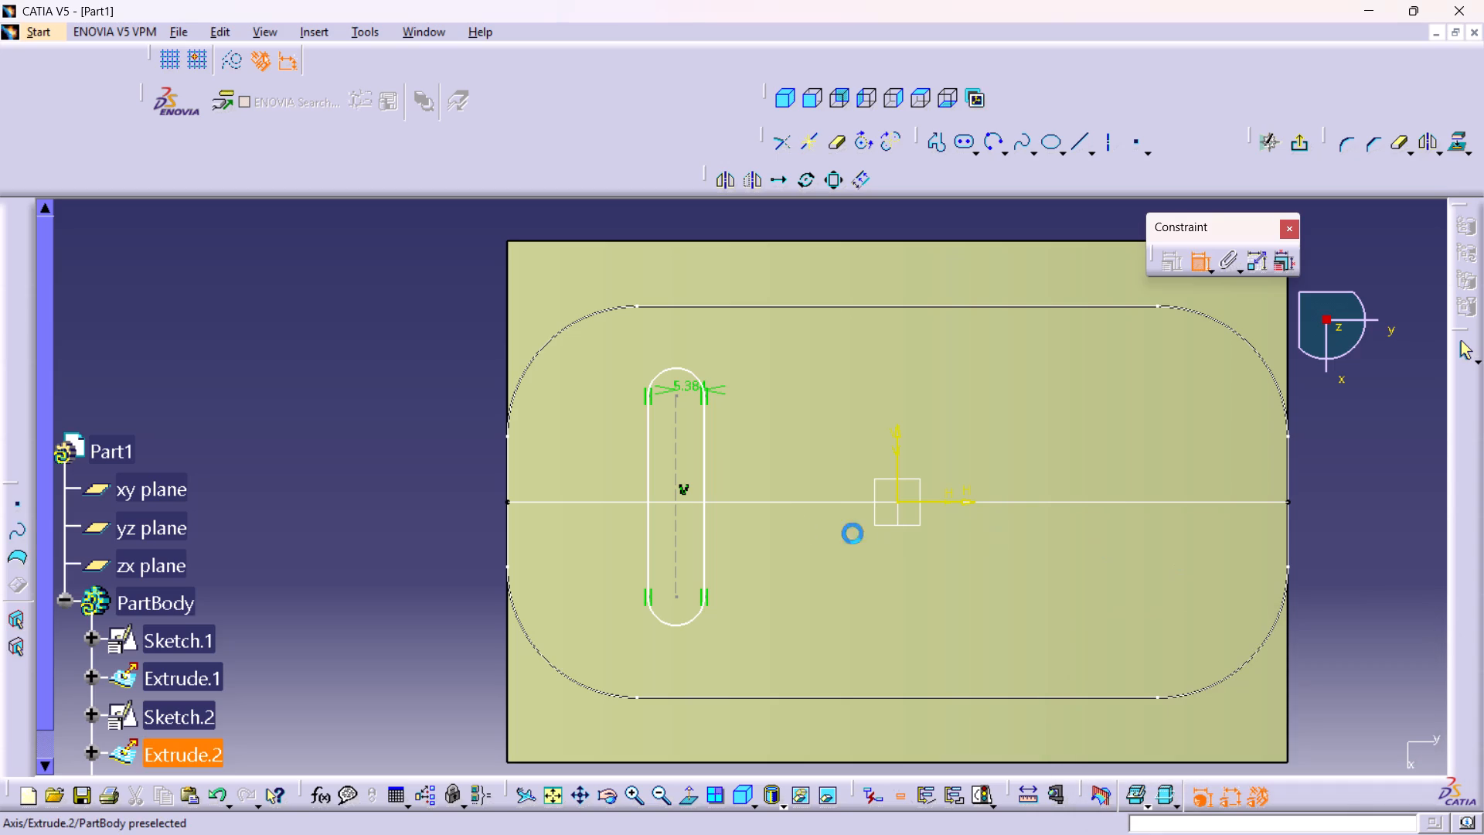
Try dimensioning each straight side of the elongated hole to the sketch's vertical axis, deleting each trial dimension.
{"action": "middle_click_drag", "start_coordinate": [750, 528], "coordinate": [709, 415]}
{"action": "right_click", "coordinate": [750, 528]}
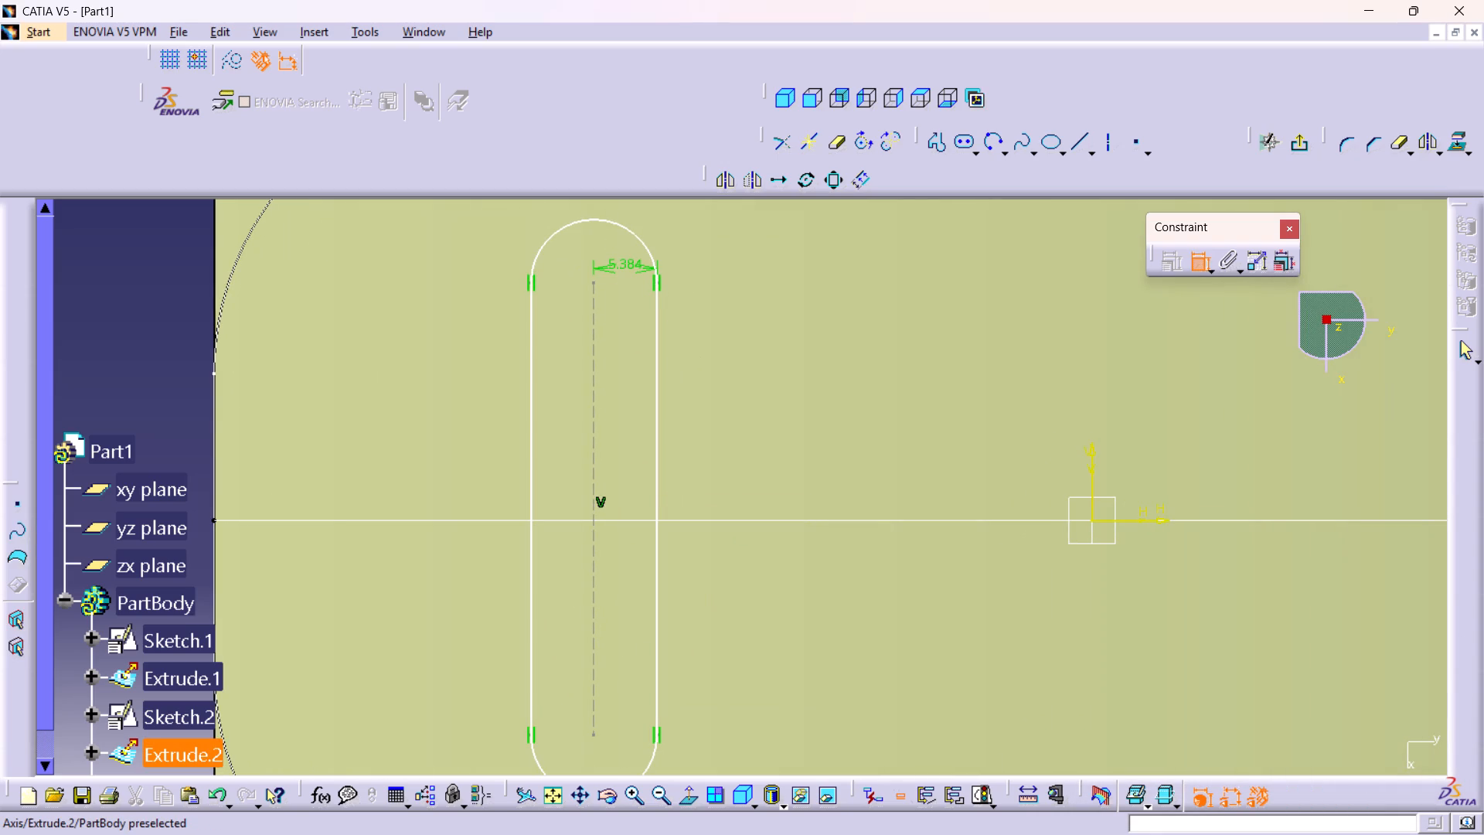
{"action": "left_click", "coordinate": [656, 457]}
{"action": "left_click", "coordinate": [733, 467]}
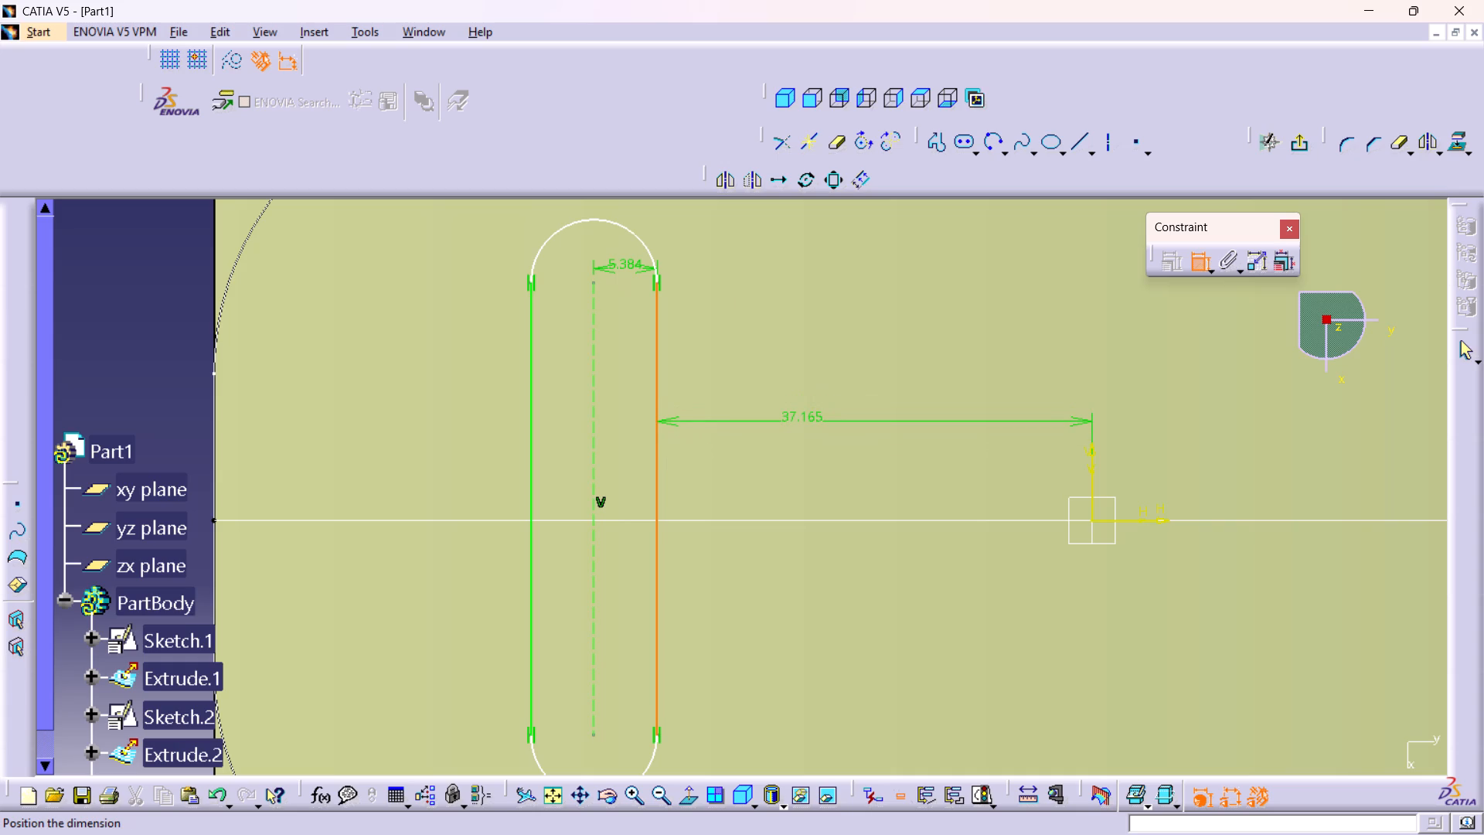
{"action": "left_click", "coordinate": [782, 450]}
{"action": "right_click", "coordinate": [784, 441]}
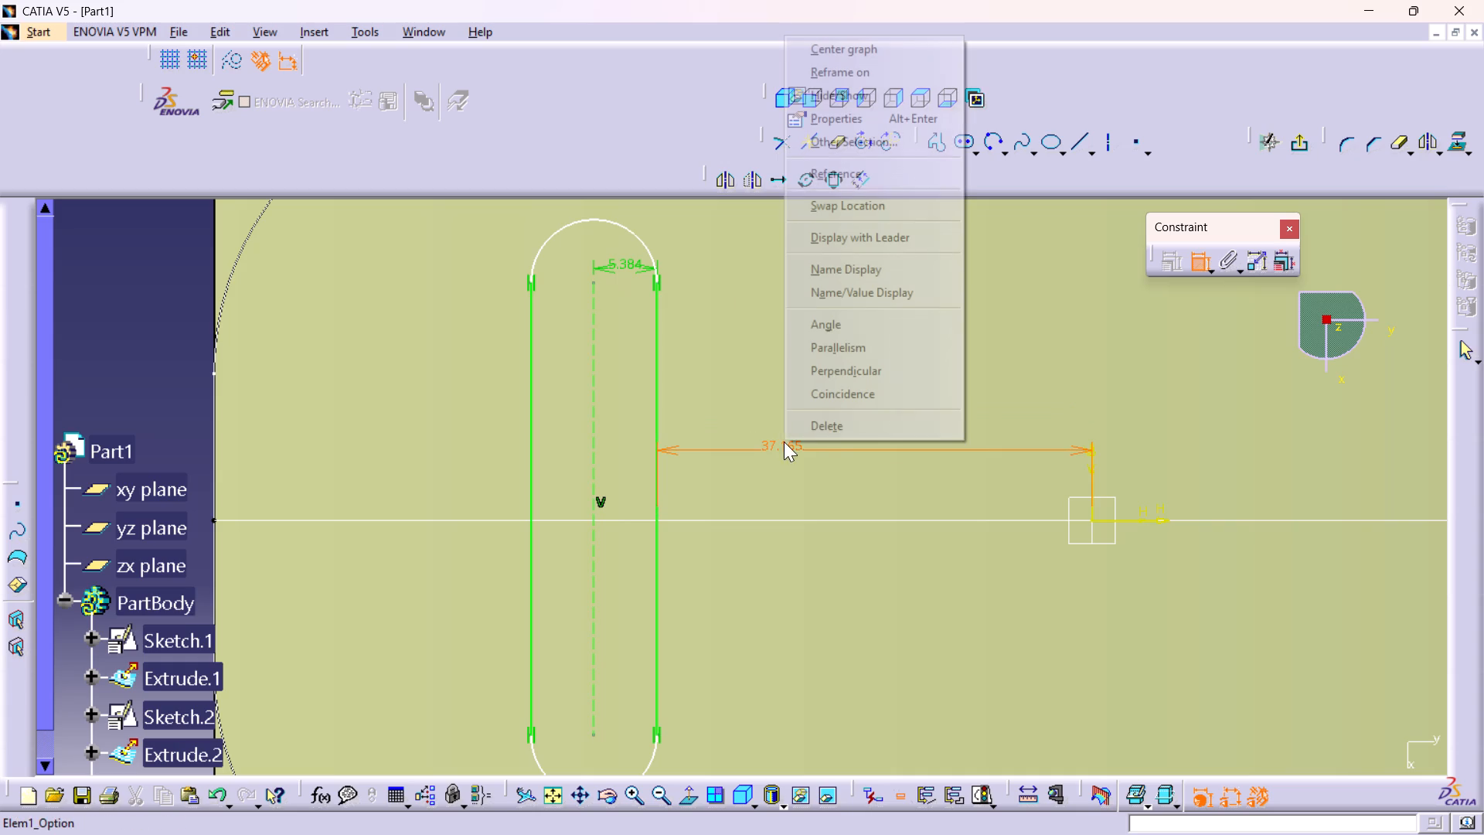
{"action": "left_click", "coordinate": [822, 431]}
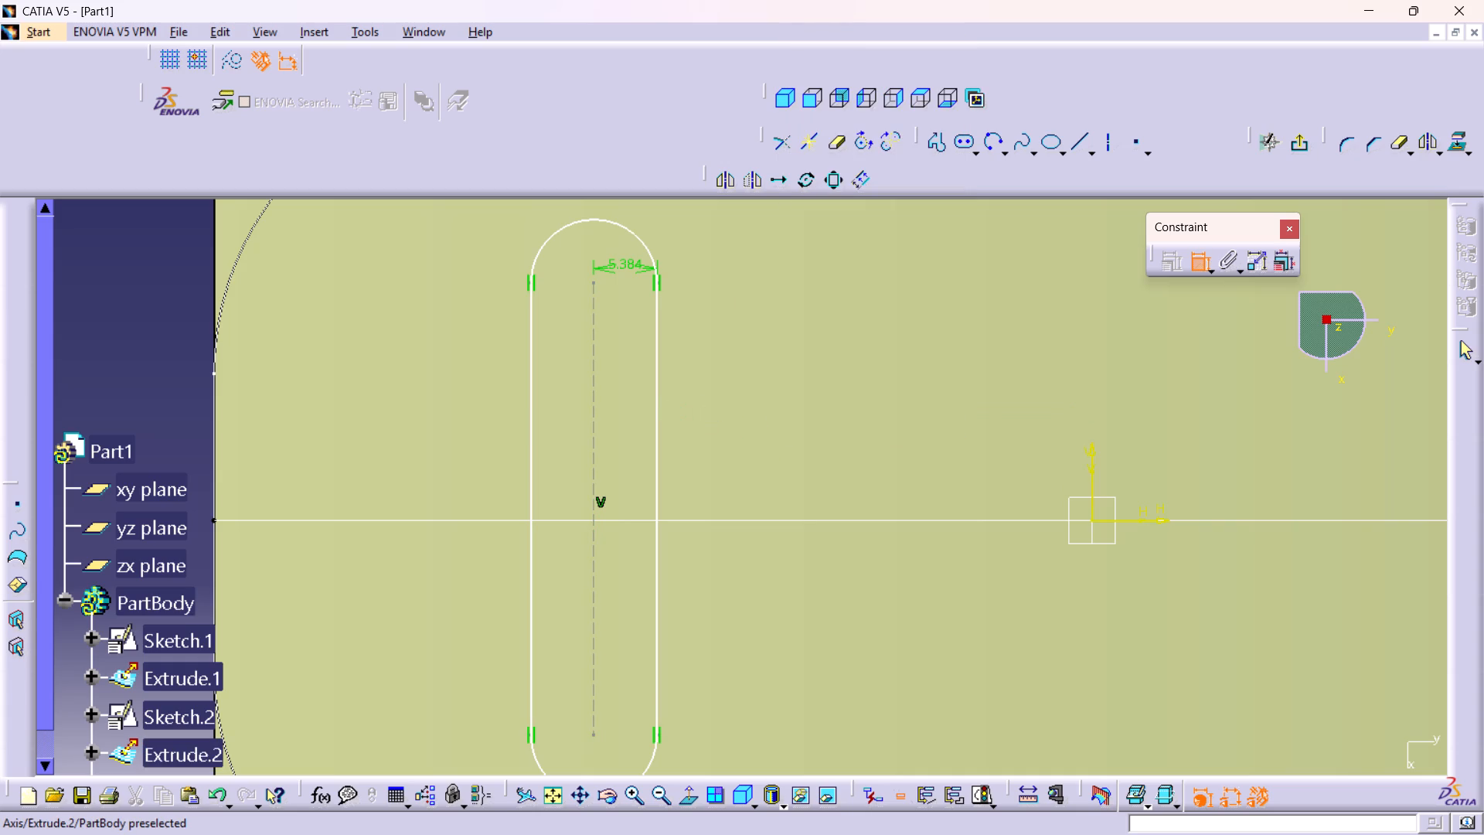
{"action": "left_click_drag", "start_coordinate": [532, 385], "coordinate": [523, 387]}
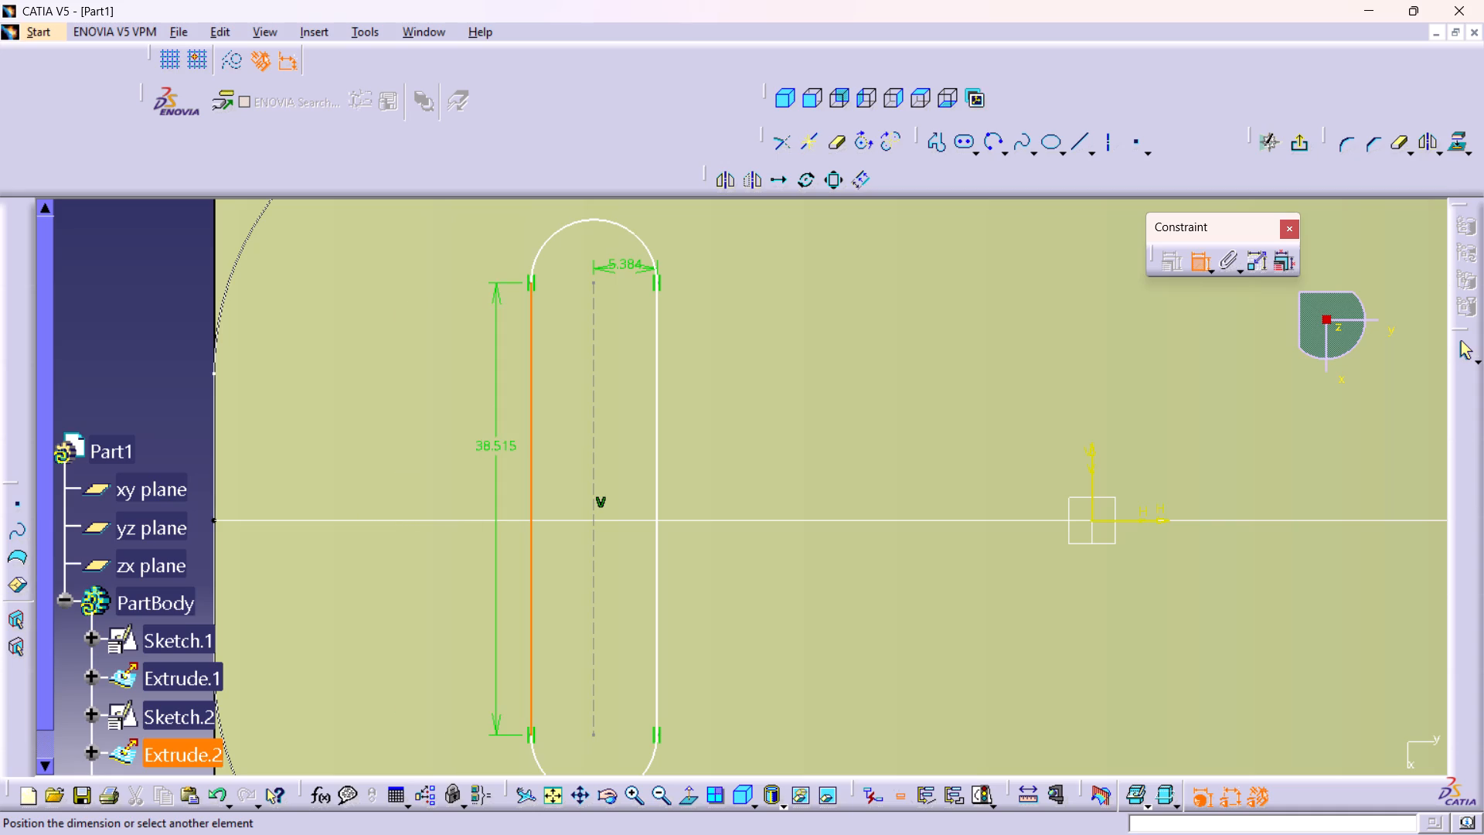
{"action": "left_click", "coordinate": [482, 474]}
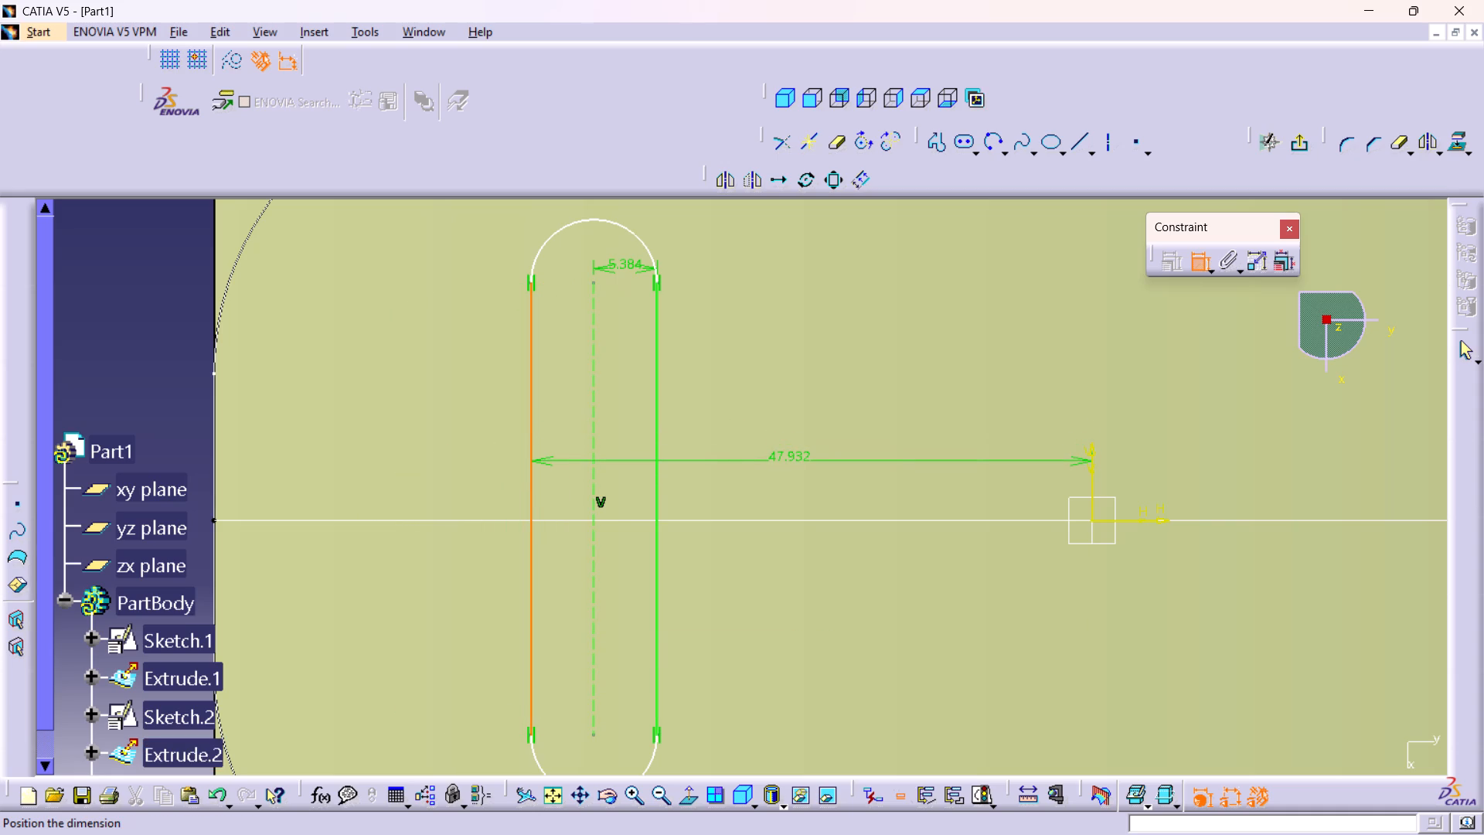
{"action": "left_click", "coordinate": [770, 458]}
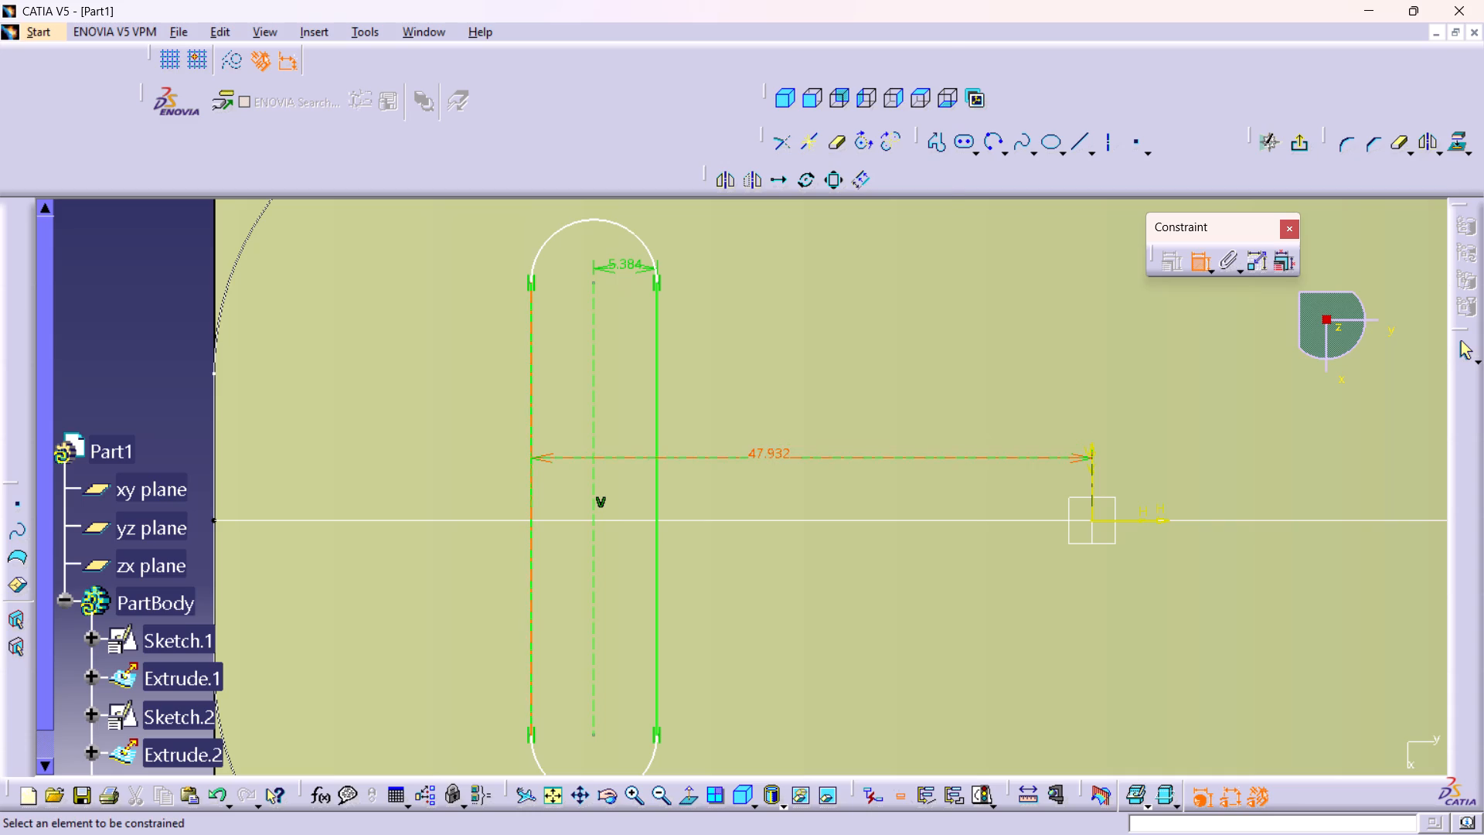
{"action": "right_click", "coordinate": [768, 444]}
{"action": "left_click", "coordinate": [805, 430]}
Constrain the distance between the rounded rectangle's left edge and the elongated hole's left side to 32.5 mm.
{"action": "middle_click_drag", "start_coordinate": [733, 422], "coordinate": [776, 484]}
{"action": "right_click", "coordinate": [733, 422]}
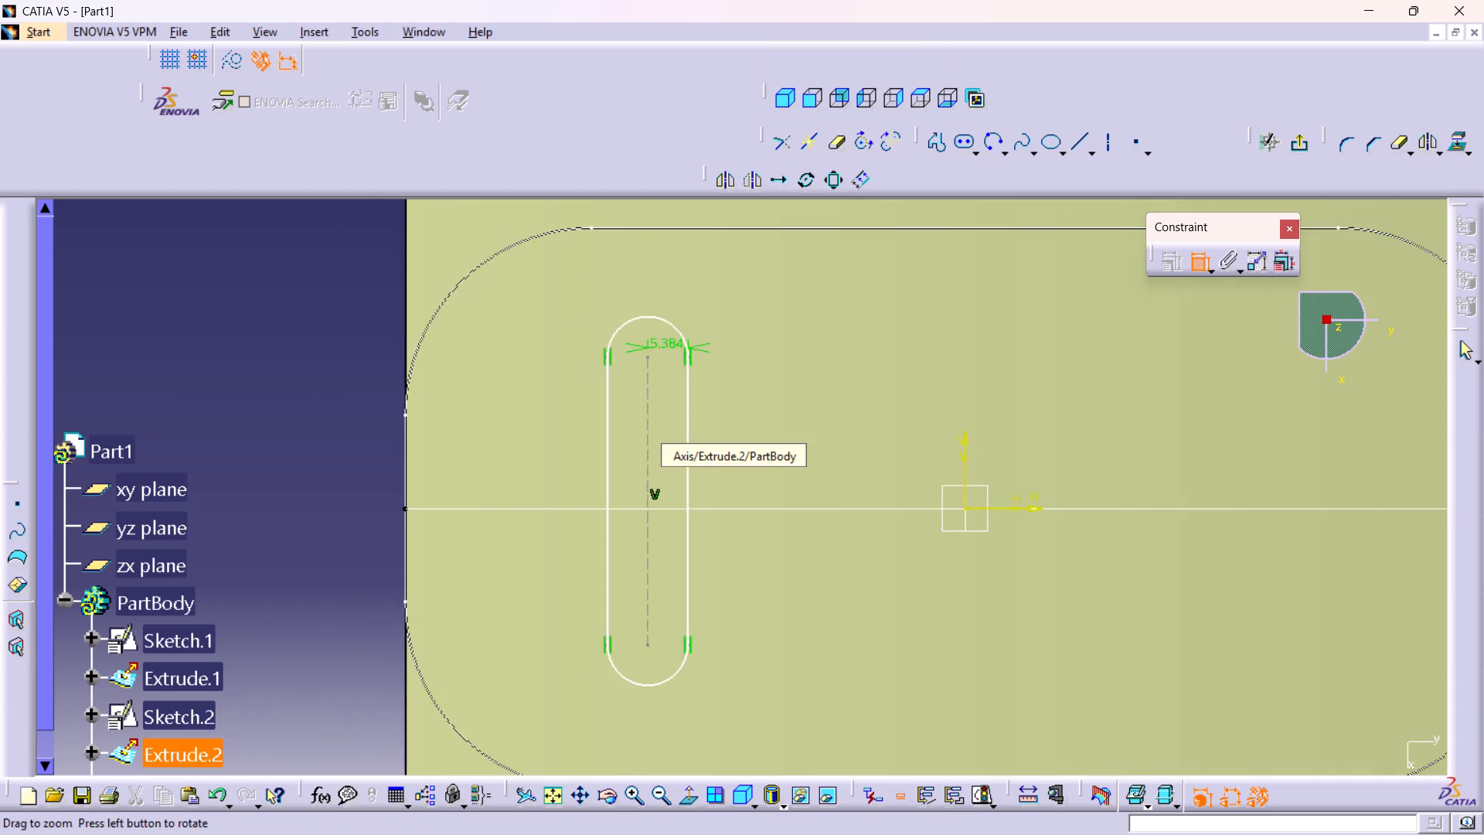
{"action": "middle_click_drag", "start_coordinate": [778, 443], "coordinate": [885, 390]}
{"action": "left_click", "coordinate": [716, 378]}
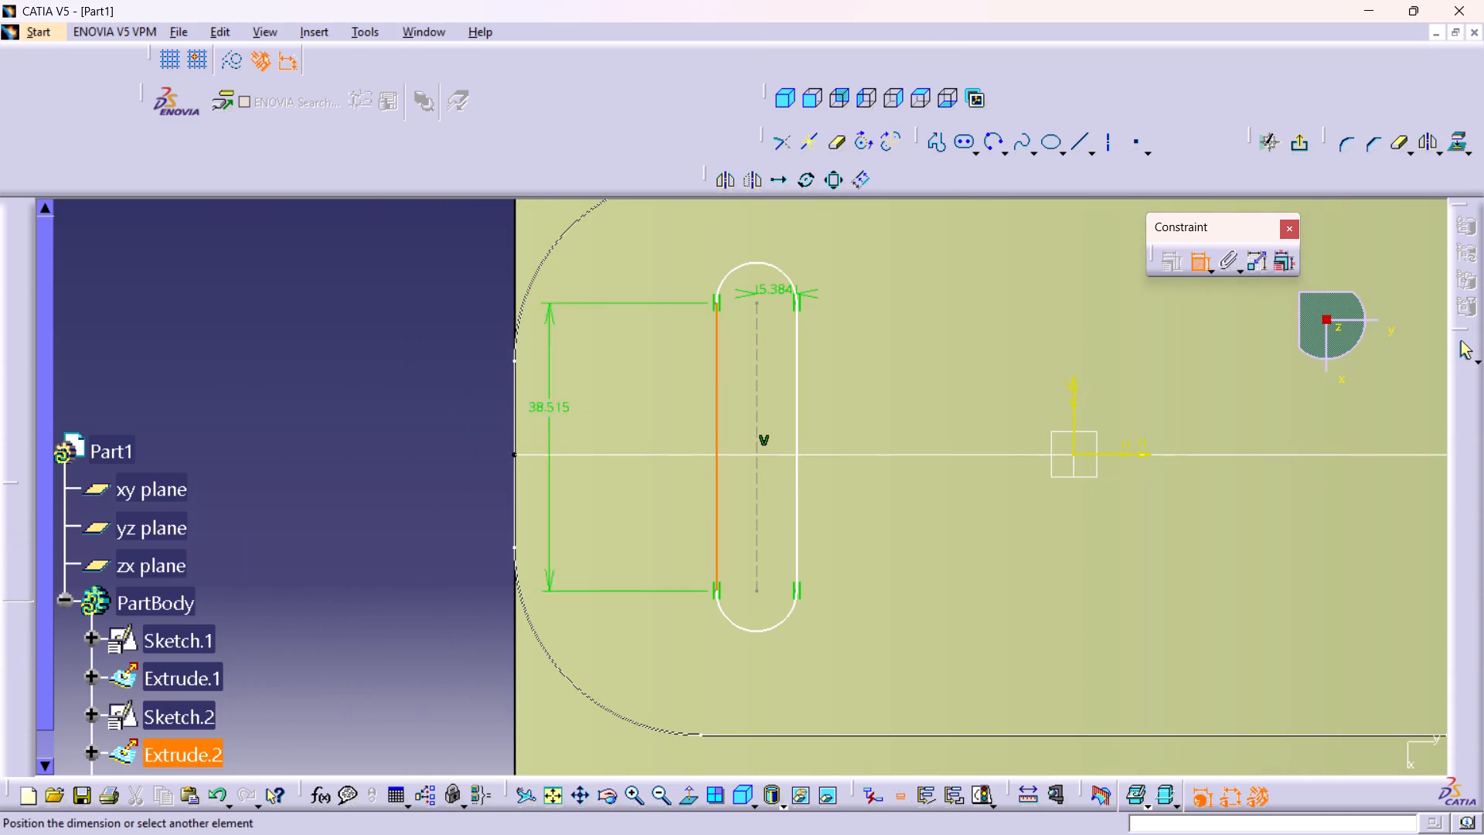
{"action": "left_click", "coordinate": [510, 424]}
{"action": "left_click", "coordinate": [621, 409]}
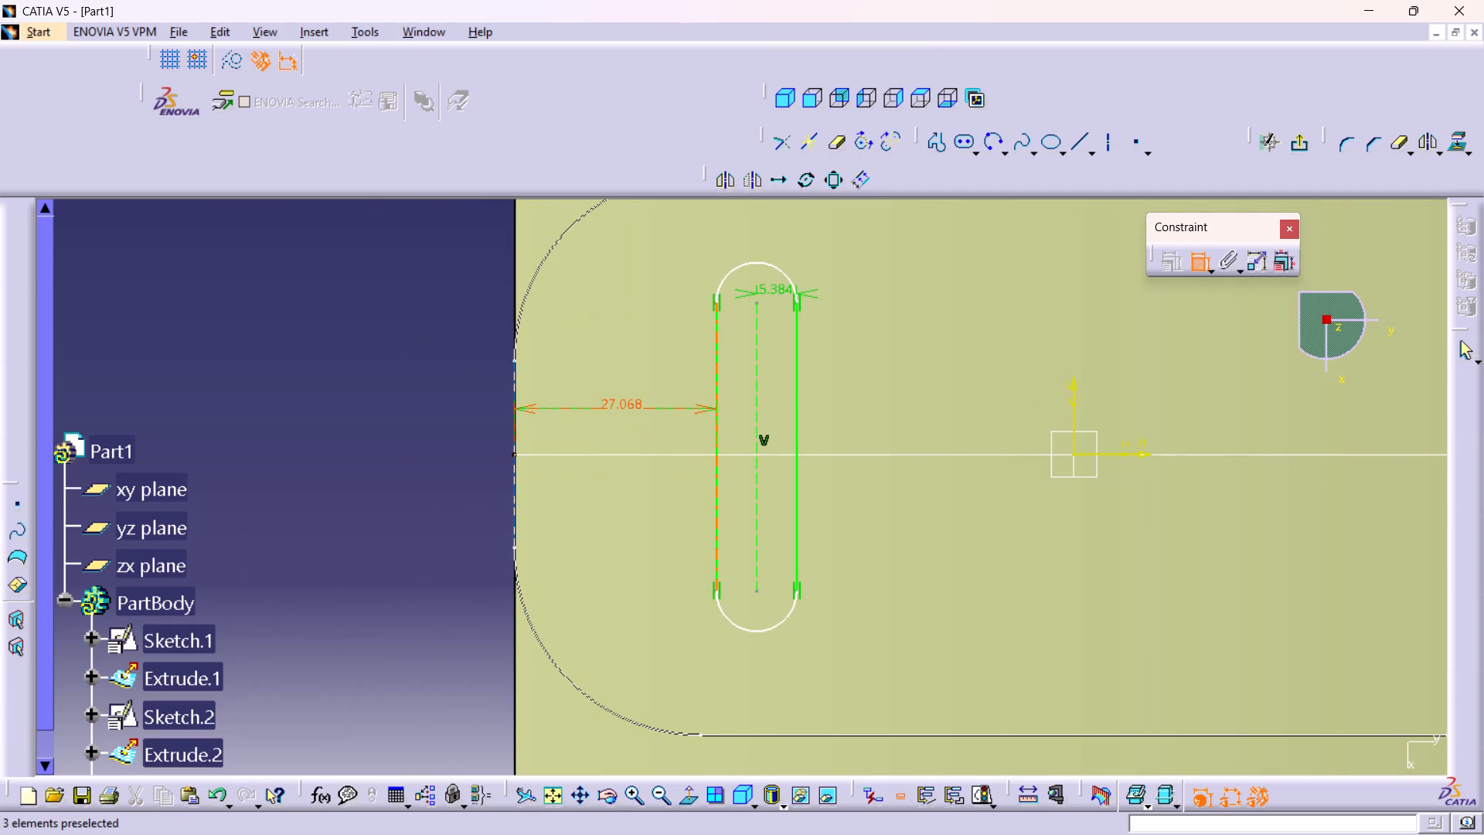
{"action": "left_click", "coordinate": [623, 402]}
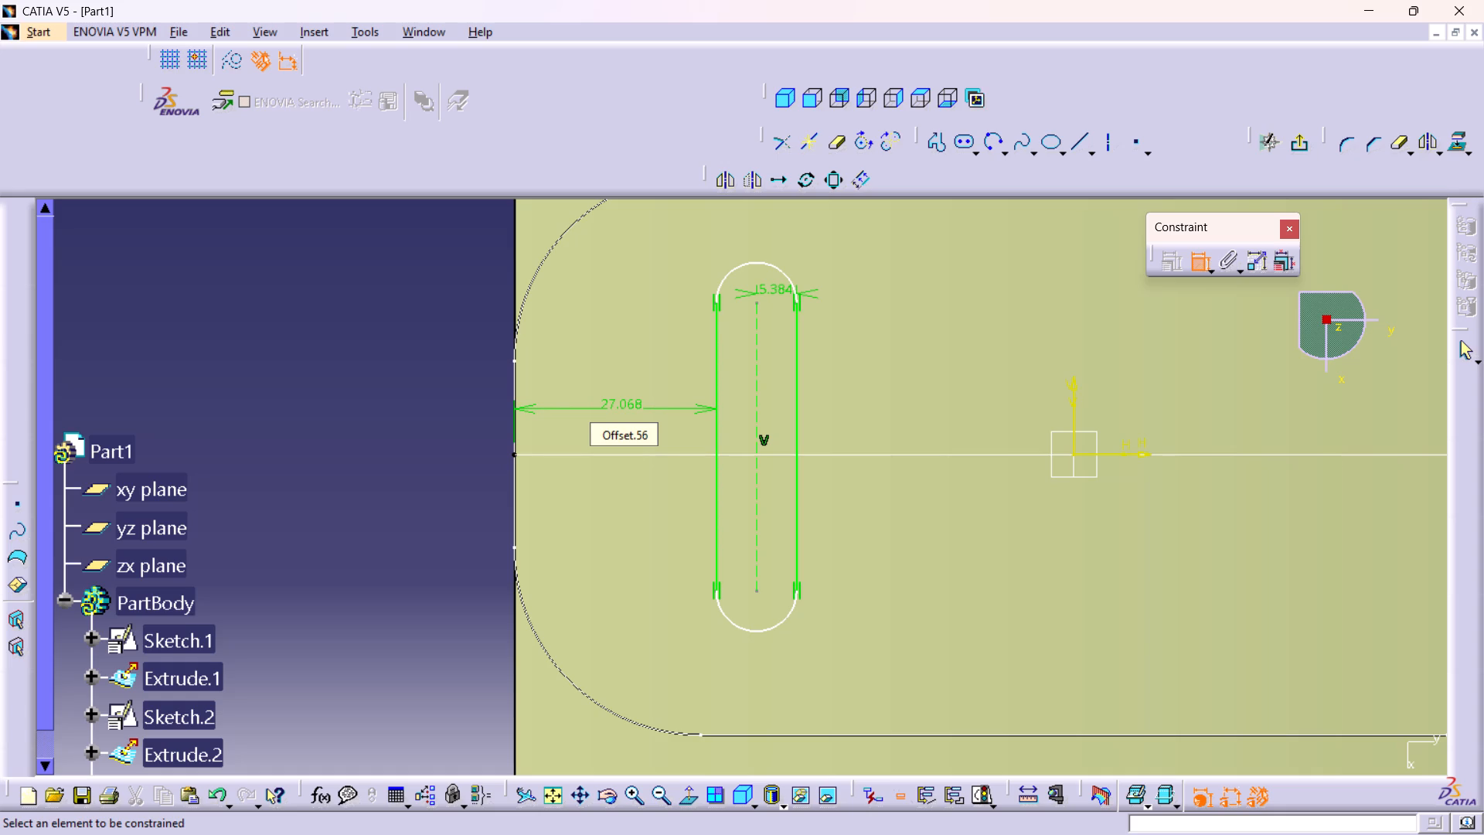
{"action": "type", "text": "32.5"}
{"action": "key", "text": "Return"}
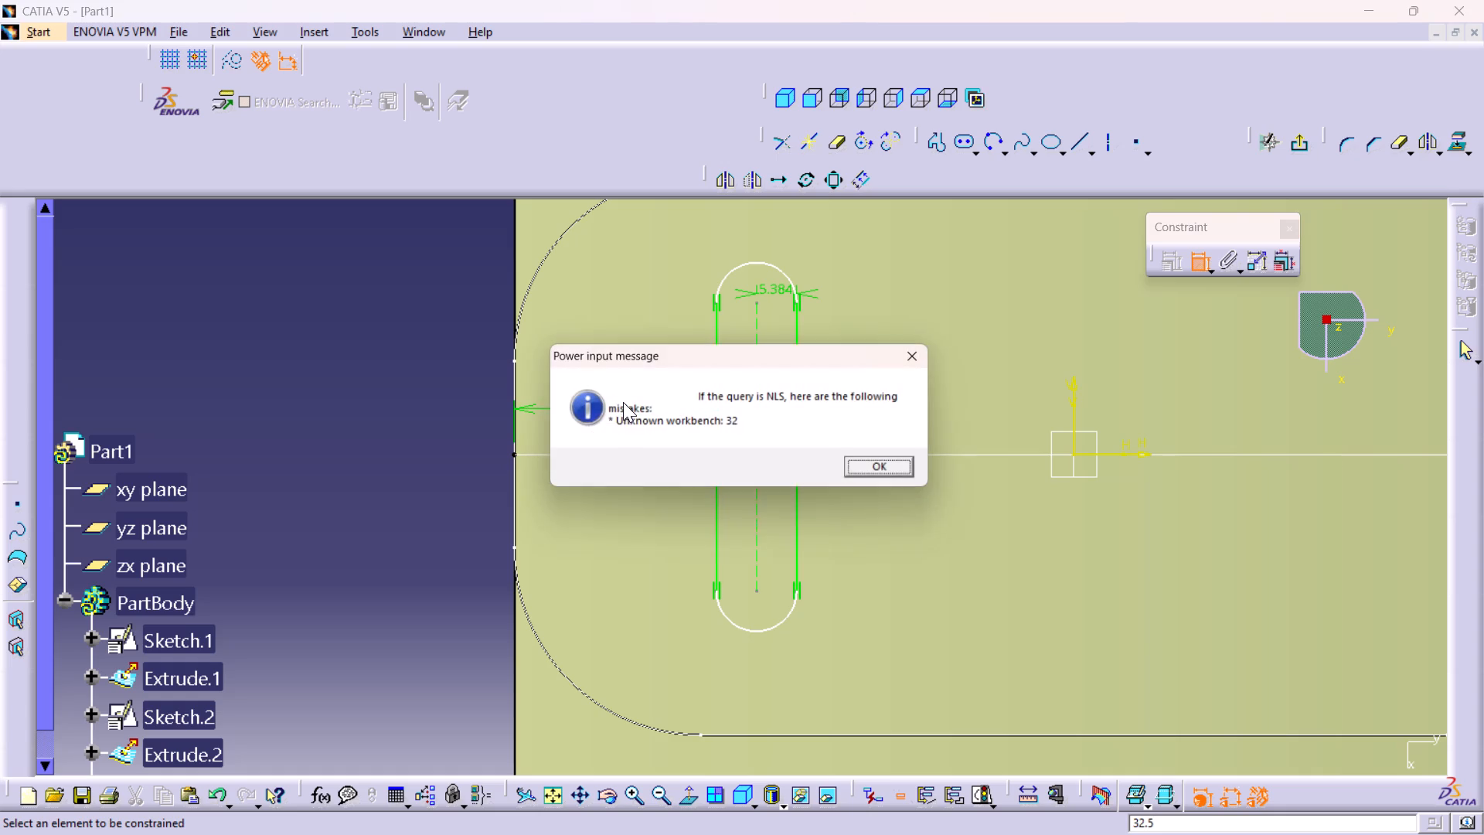
{"action": "left_click", "coordinate": [907, 472]}
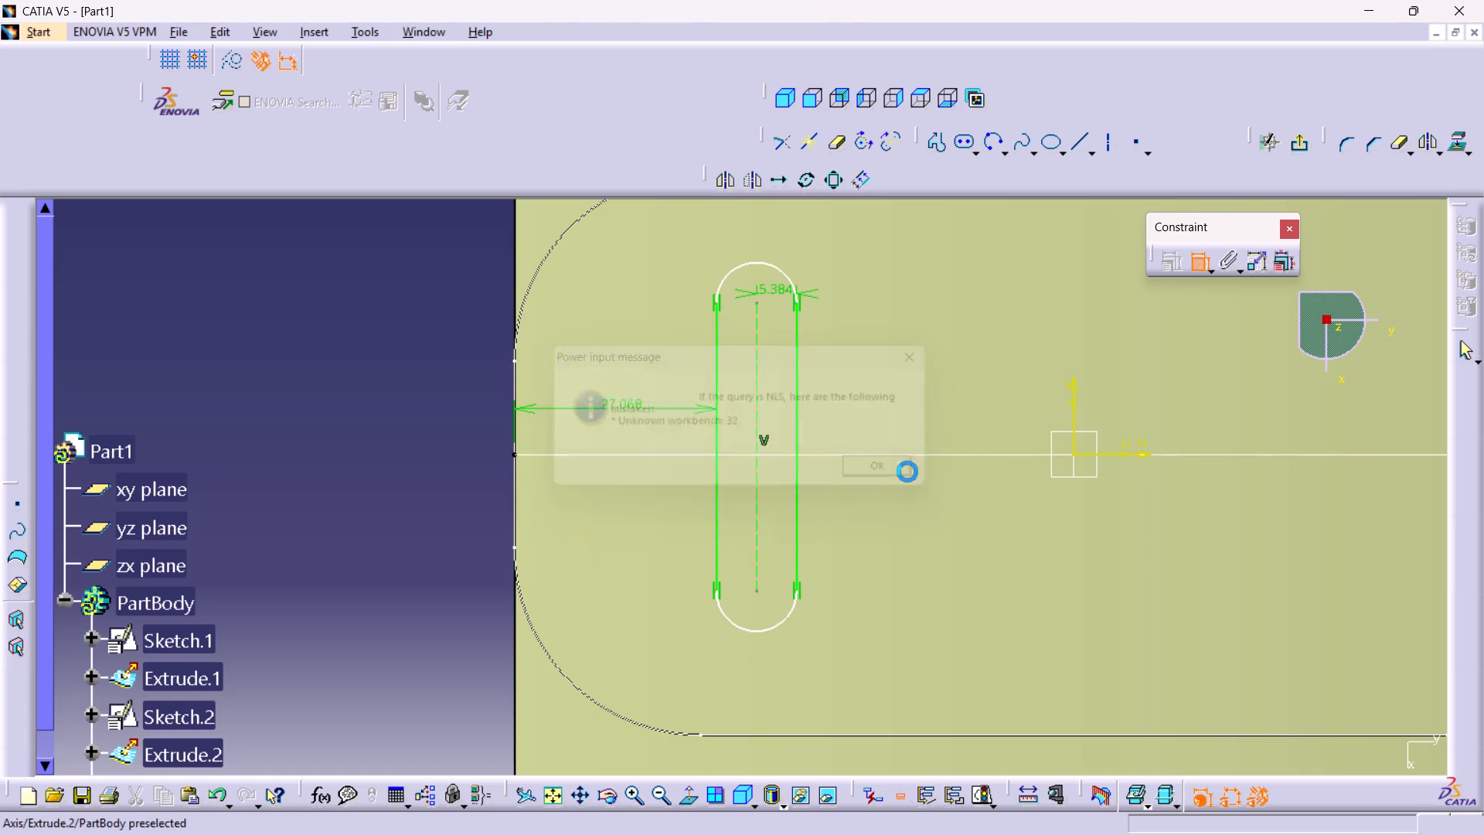
{"action": "double_click", "coordinate": [614, 398]}
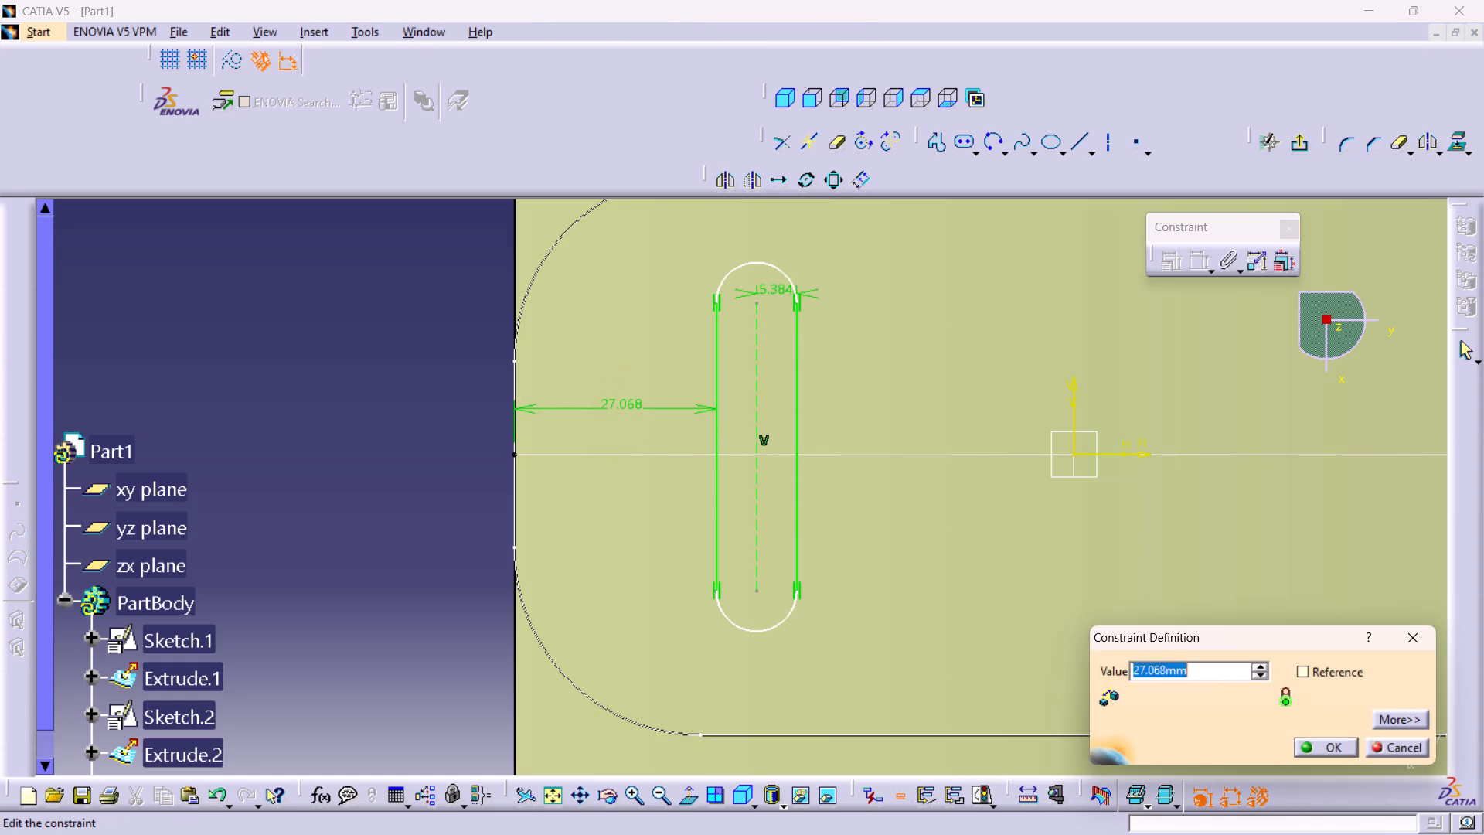
{"action": "type", "text": "32.5"}
{"action": "key", "text": "Return"}
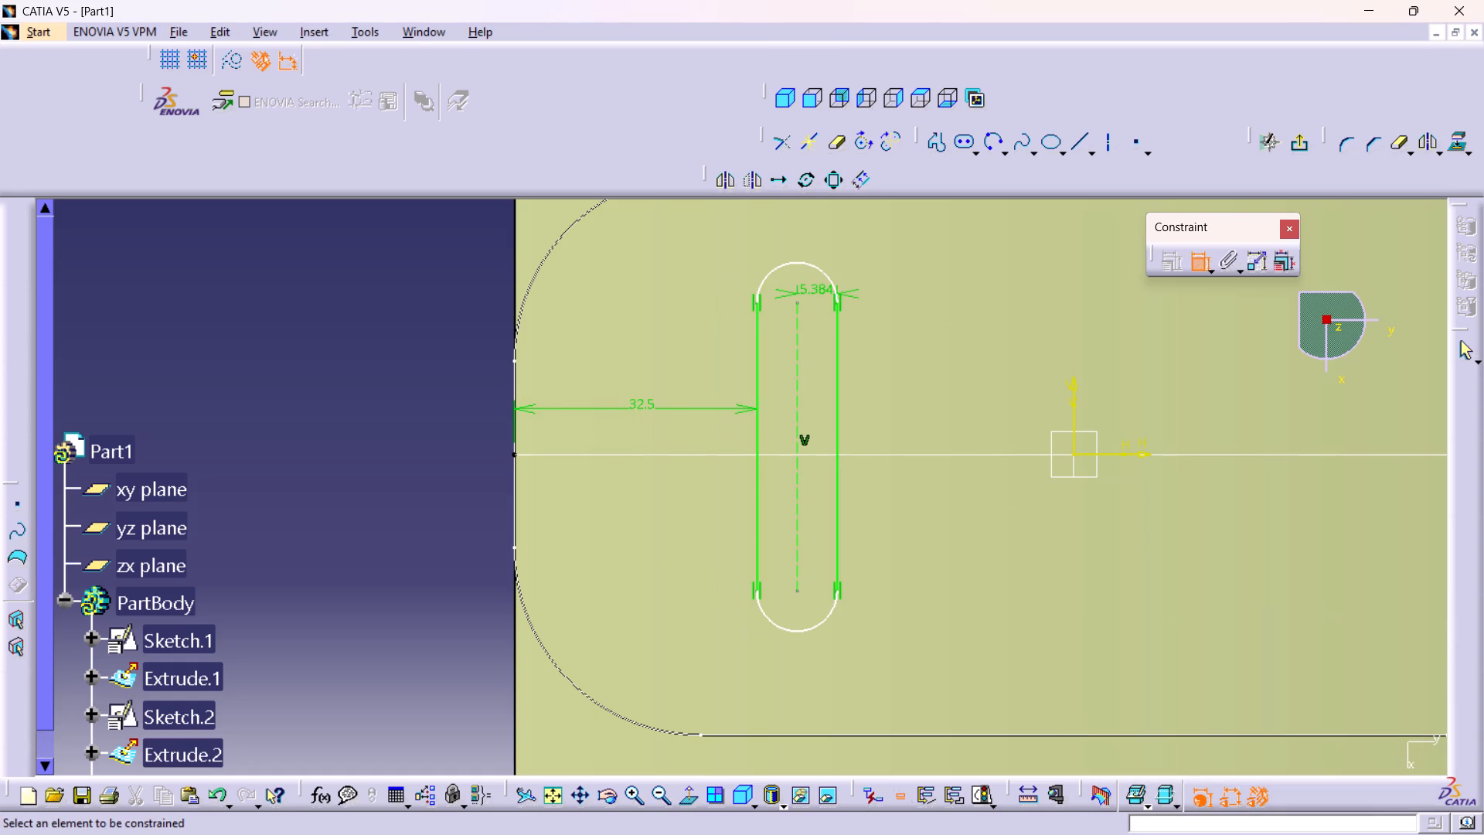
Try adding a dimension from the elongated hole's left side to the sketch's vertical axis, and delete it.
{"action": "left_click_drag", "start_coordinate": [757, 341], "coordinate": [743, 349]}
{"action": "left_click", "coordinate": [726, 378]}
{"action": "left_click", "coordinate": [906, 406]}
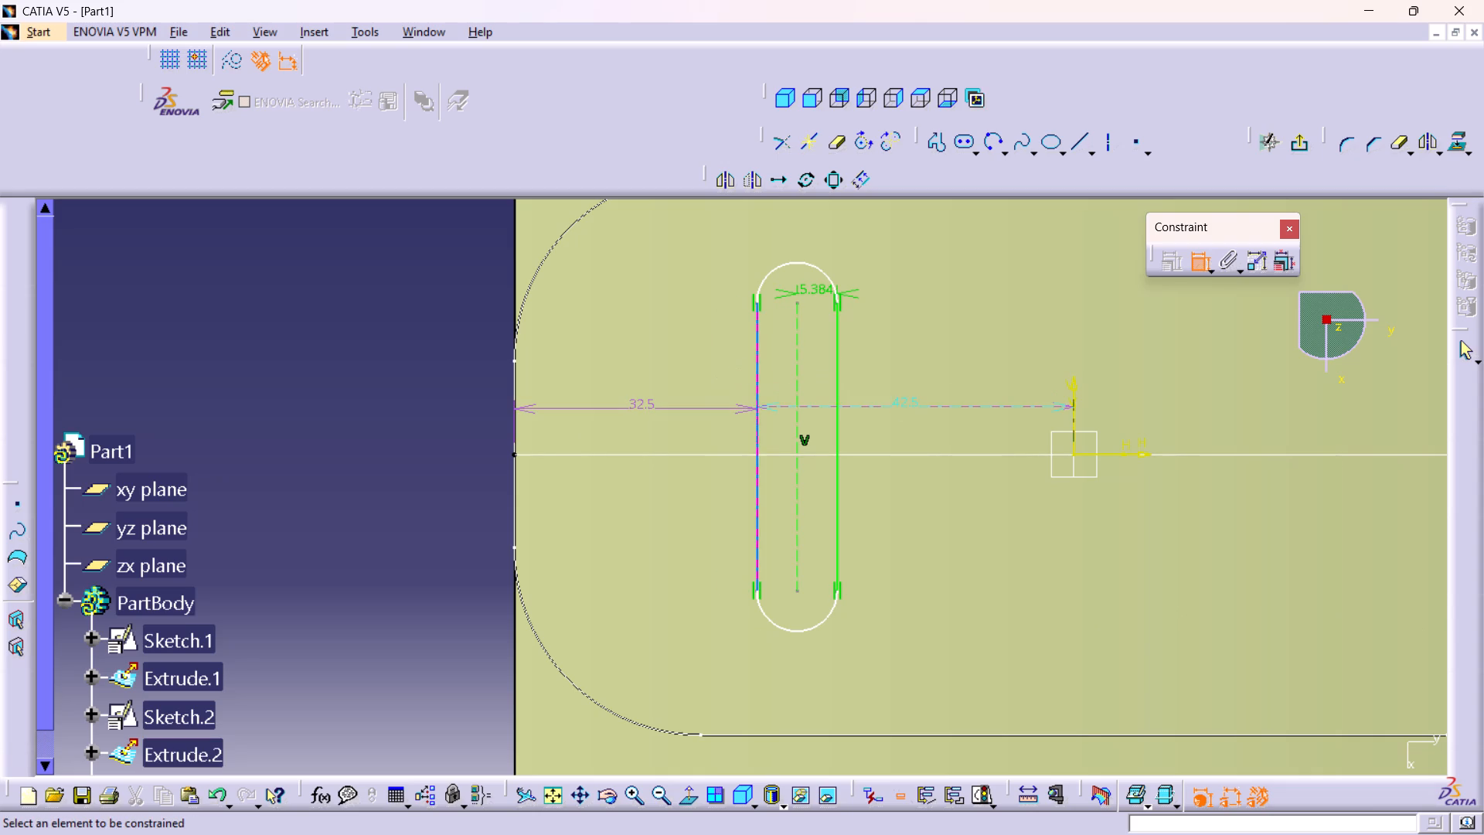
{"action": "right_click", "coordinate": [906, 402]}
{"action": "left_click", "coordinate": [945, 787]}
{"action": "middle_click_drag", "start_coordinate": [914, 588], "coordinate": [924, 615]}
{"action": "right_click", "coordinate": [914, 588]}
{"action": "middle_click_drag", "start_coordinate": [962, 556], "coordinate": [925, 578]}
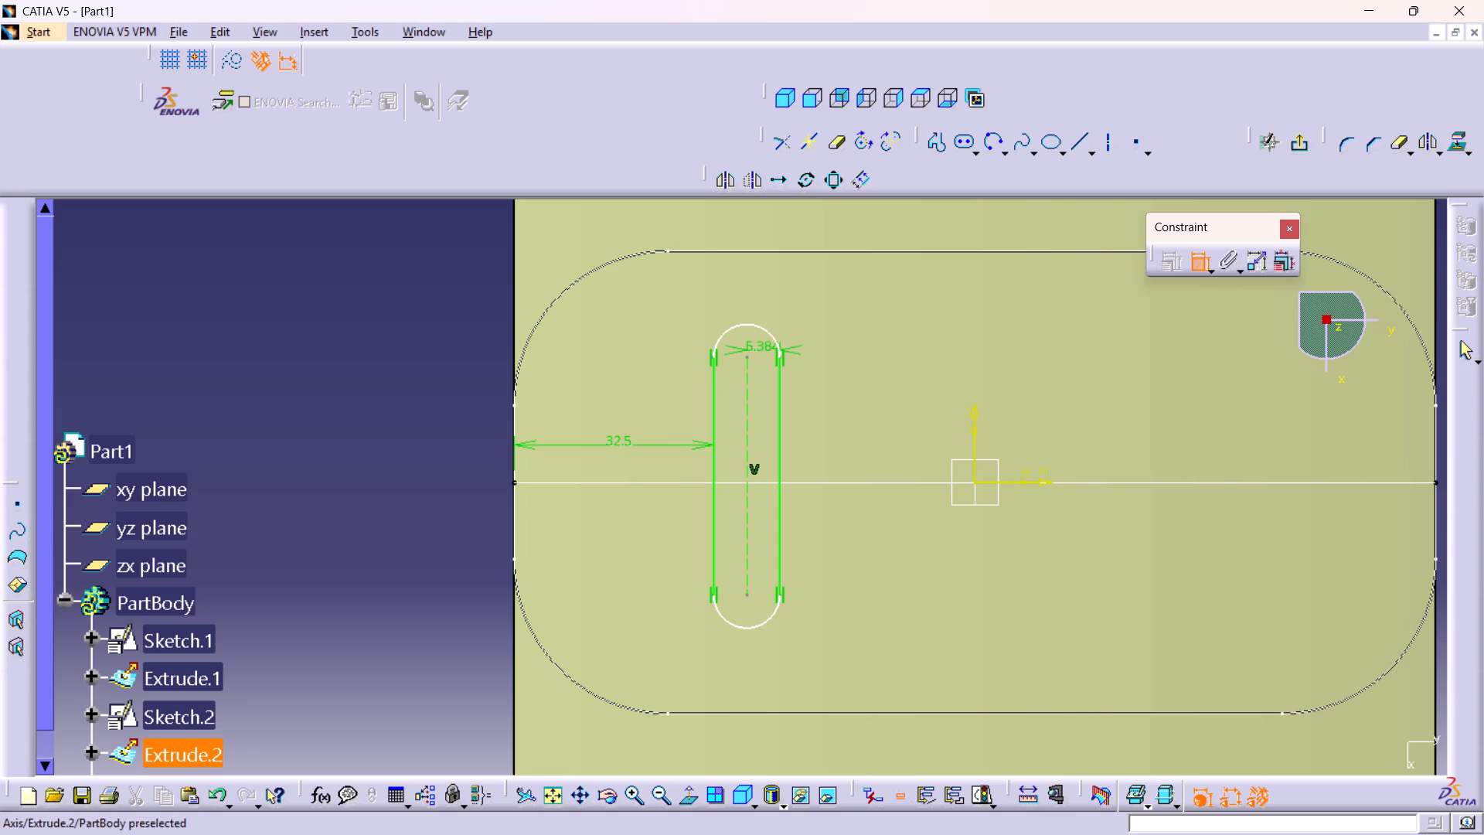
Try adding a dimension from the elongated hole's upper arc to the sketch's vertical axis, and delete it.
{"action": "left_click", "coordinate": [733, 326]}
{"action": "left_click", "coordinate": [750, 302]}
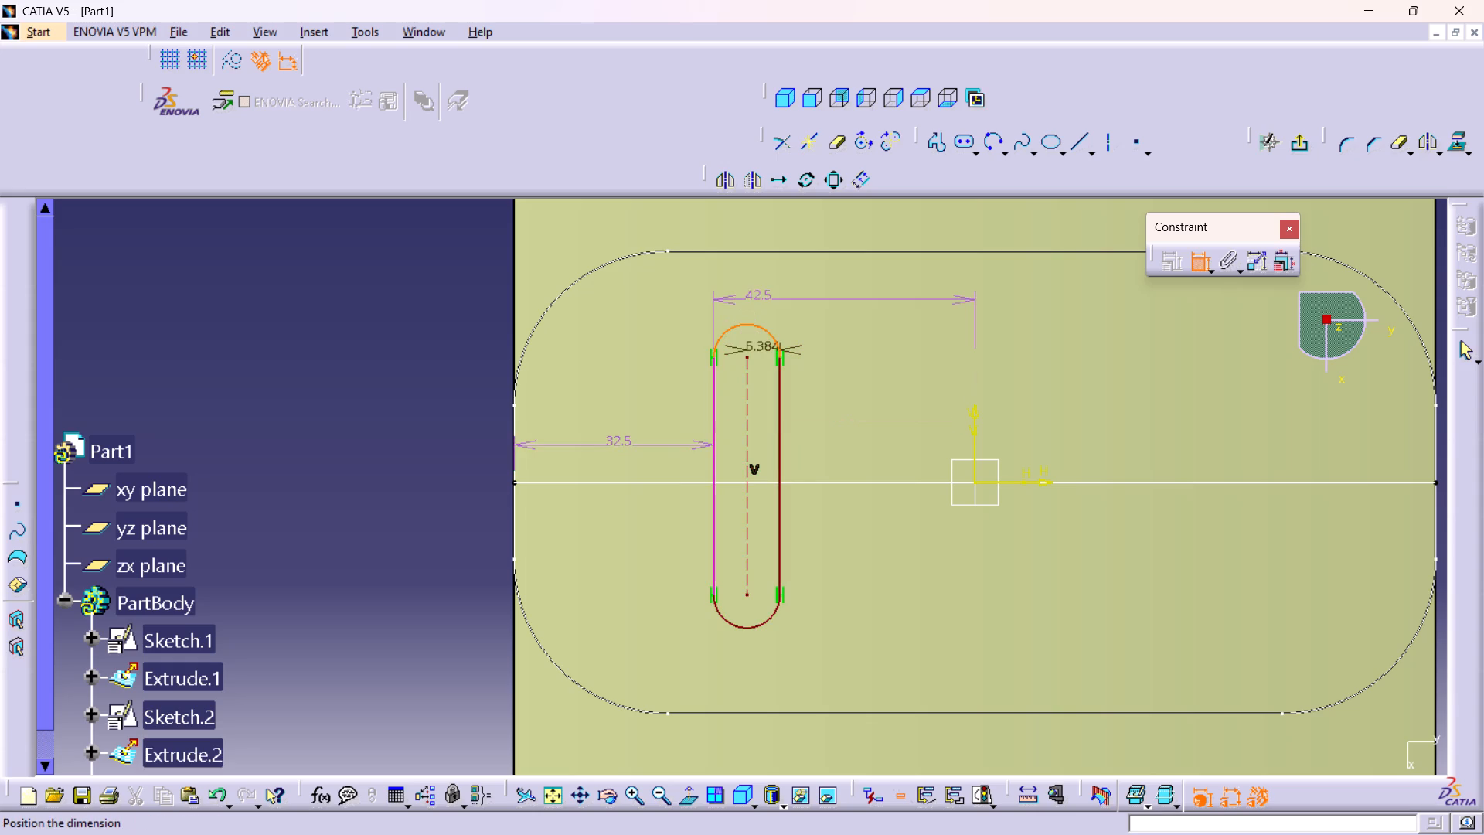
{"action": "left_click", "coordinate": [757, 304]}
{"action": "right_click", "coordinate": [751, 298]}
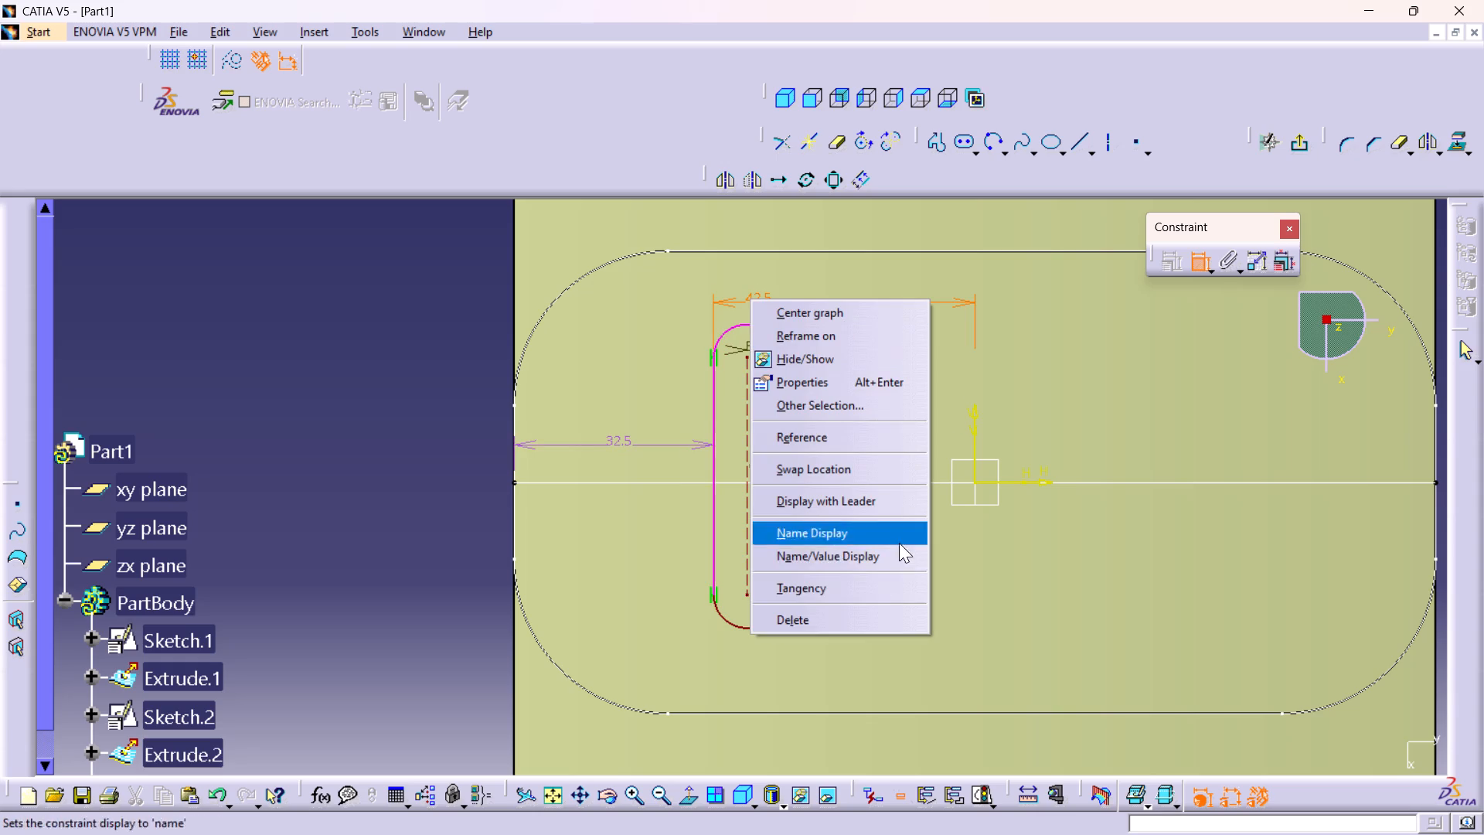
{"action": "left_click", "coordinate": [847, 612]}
Set the offset between the elongated hole's centre line and its side to 2.5 mm.
{"action": "middle_click_drag", "start_coordinate": [862, 447], "coordinate": [857, 308]}
{"action": "right_click", "coordinate": [862, 447]}
{"action": "middle_click_drag", "start_coordinate": [977, 302], "coordinate": [913, 618]}
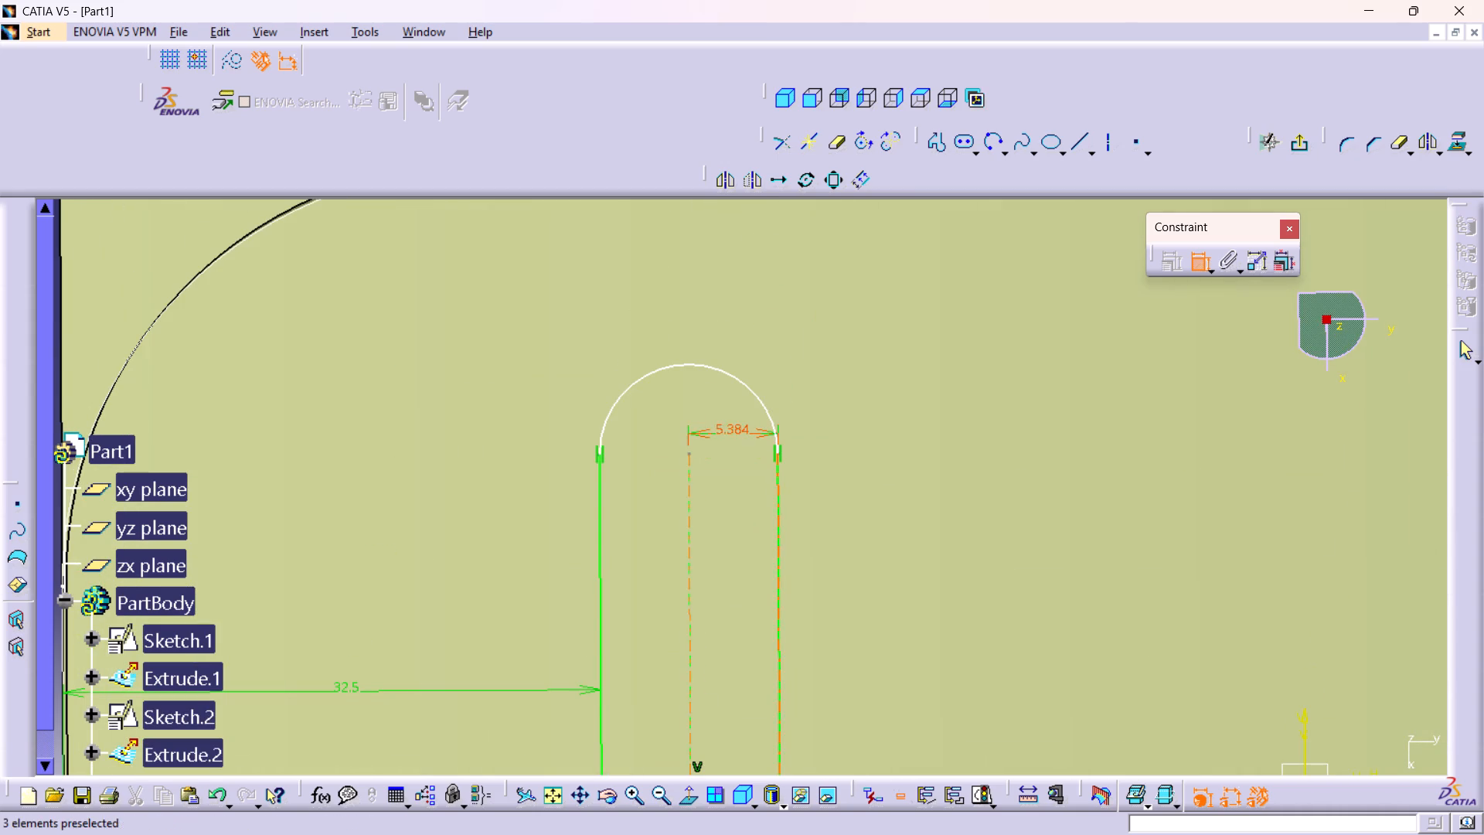
{"action": "double_click", "coordinate": [724, 428]}
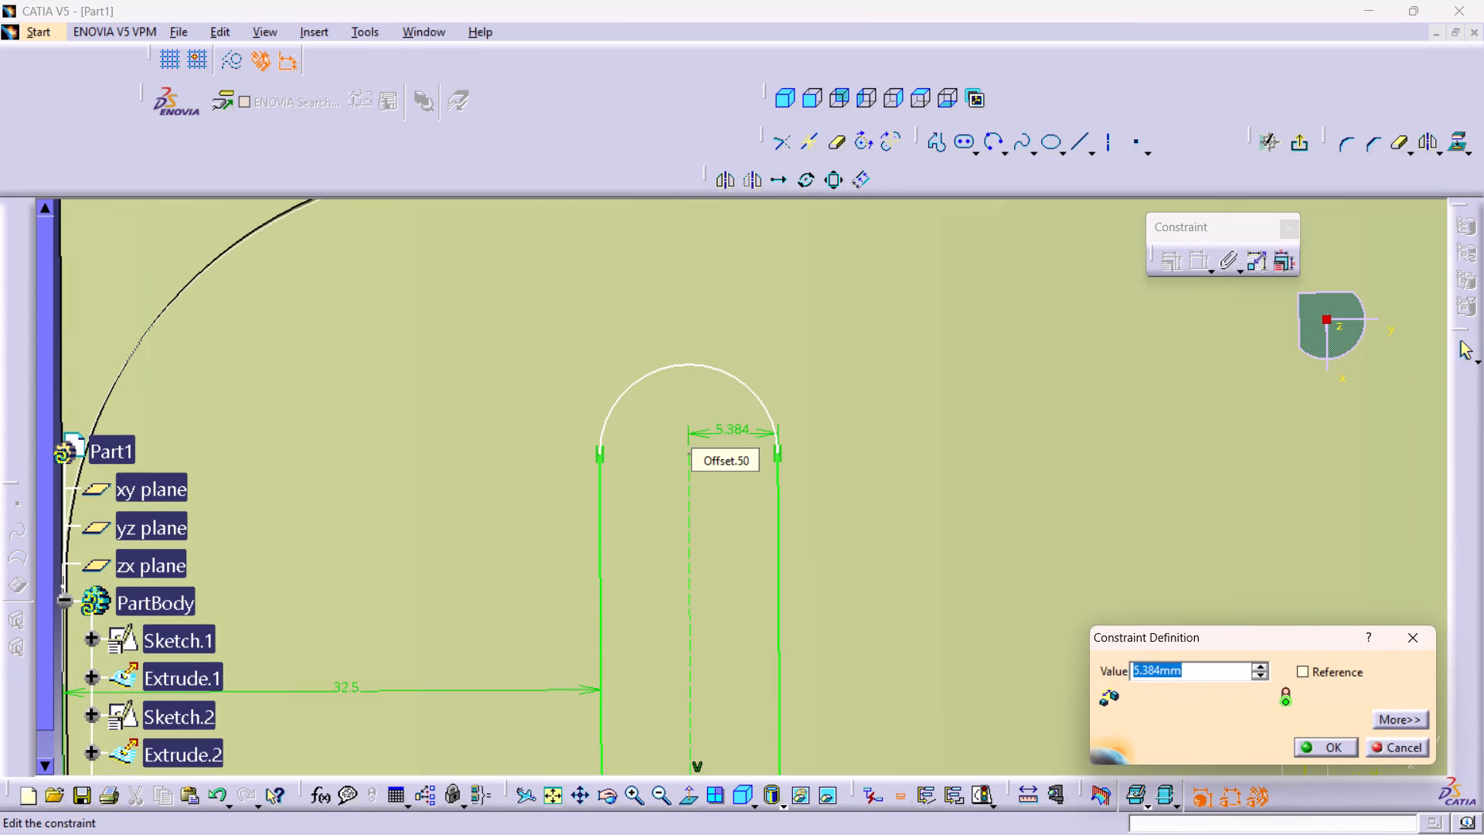
{"action": "type", "text": "2.5"}
{"action": "key", "text": "Return"}
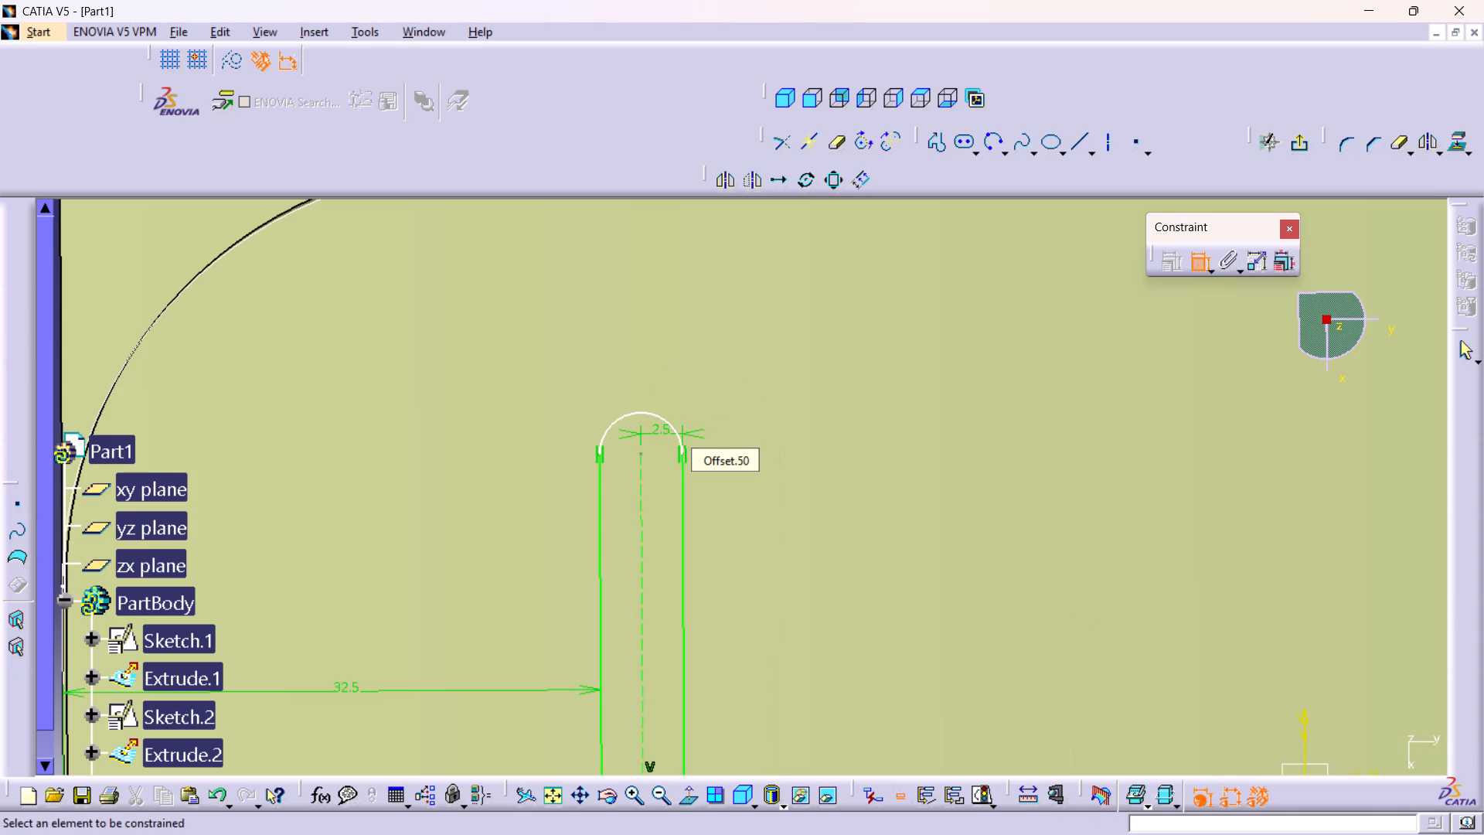
Dimension the elongated hole's straight side and set its length to 40 mm.
{"action": "middle_click_drag", "start_coordinate": [889, 632], "coordinate": [924, 384]}
{"action": "middle_click_drag", "start_coordinate": [879, 466], "coordinate": [890, 559]}
{"action": "right_click", "coordinate": [879, 466]}
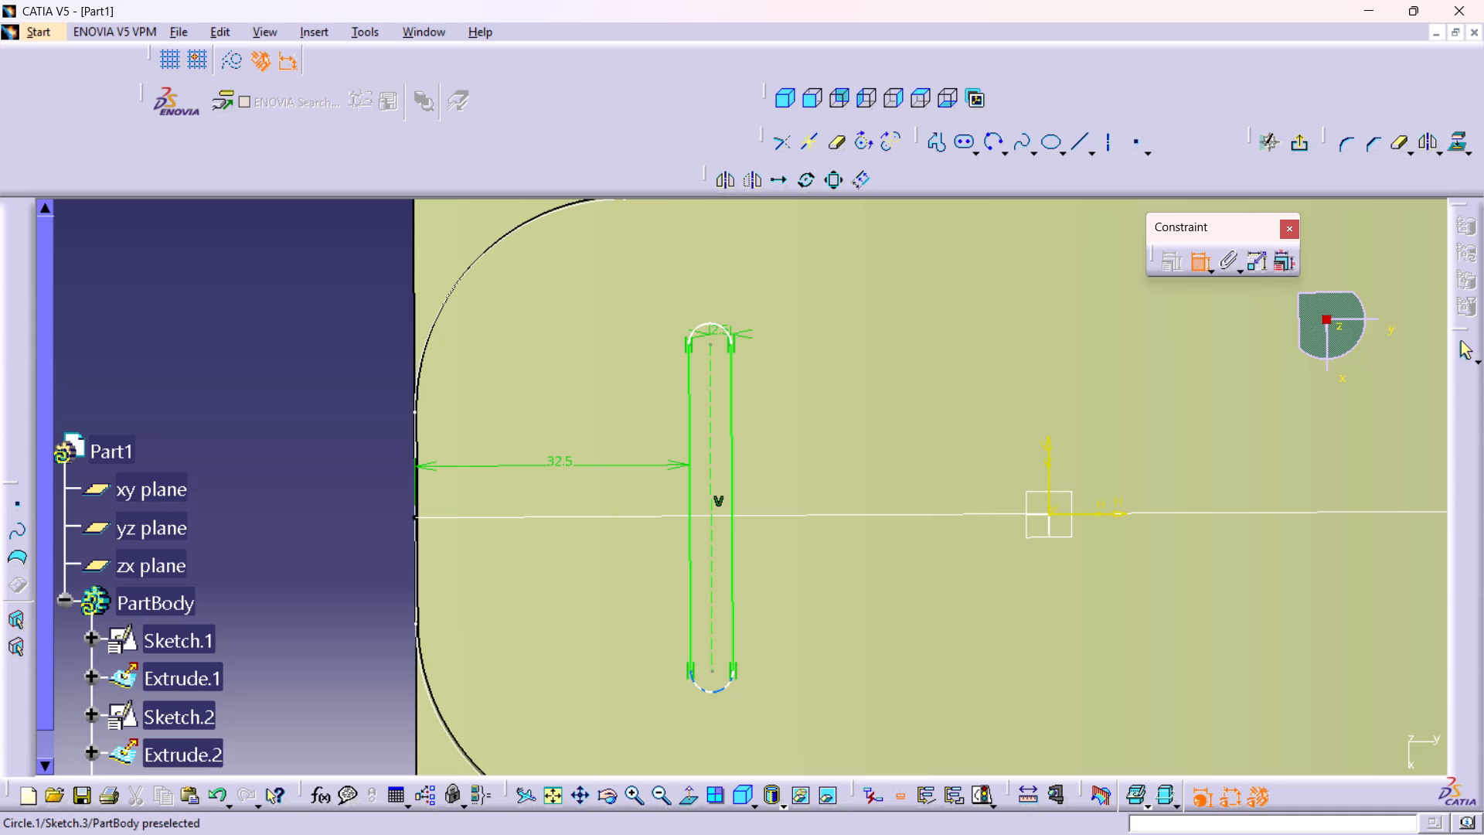
{"action": "left_click", "coordinate": [732, 598]}
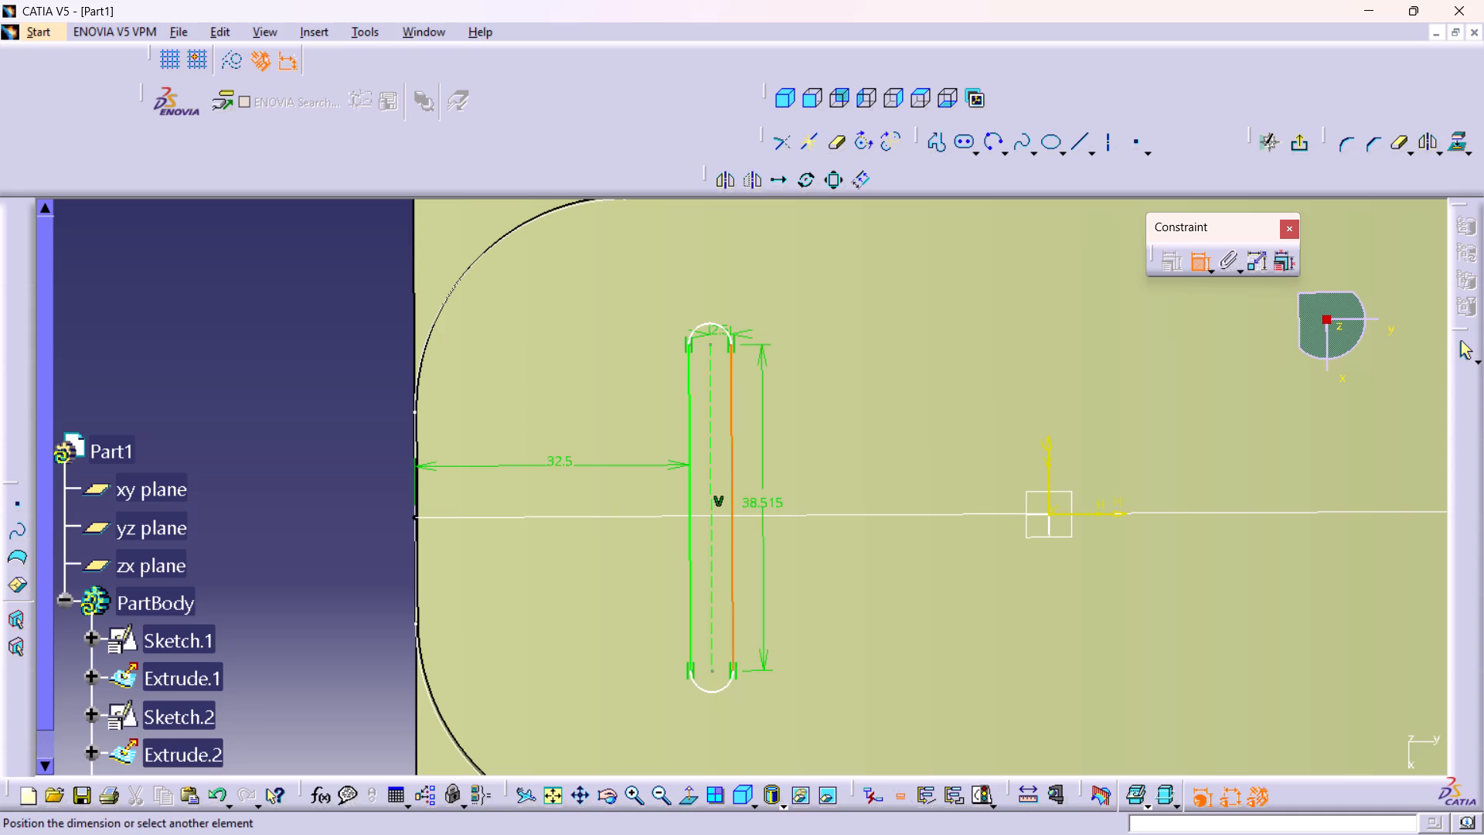
{"action": "left_click", "coordinate": [732, 596]}
{"action": "double_click", "coordinate": [772, 499]}
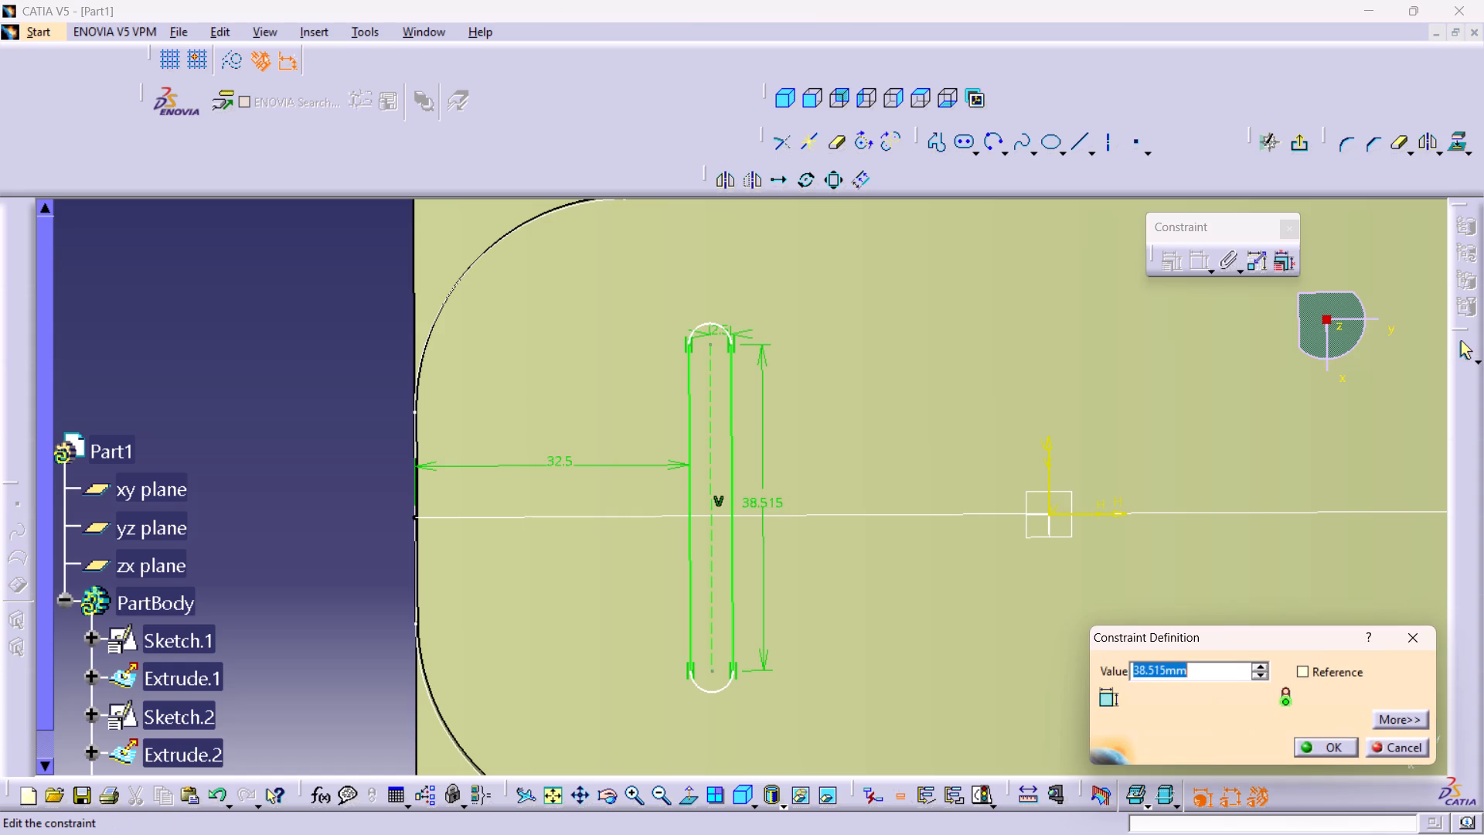
{"action": "type", "text": "40"}
{"action": "key", "text": "Return"}
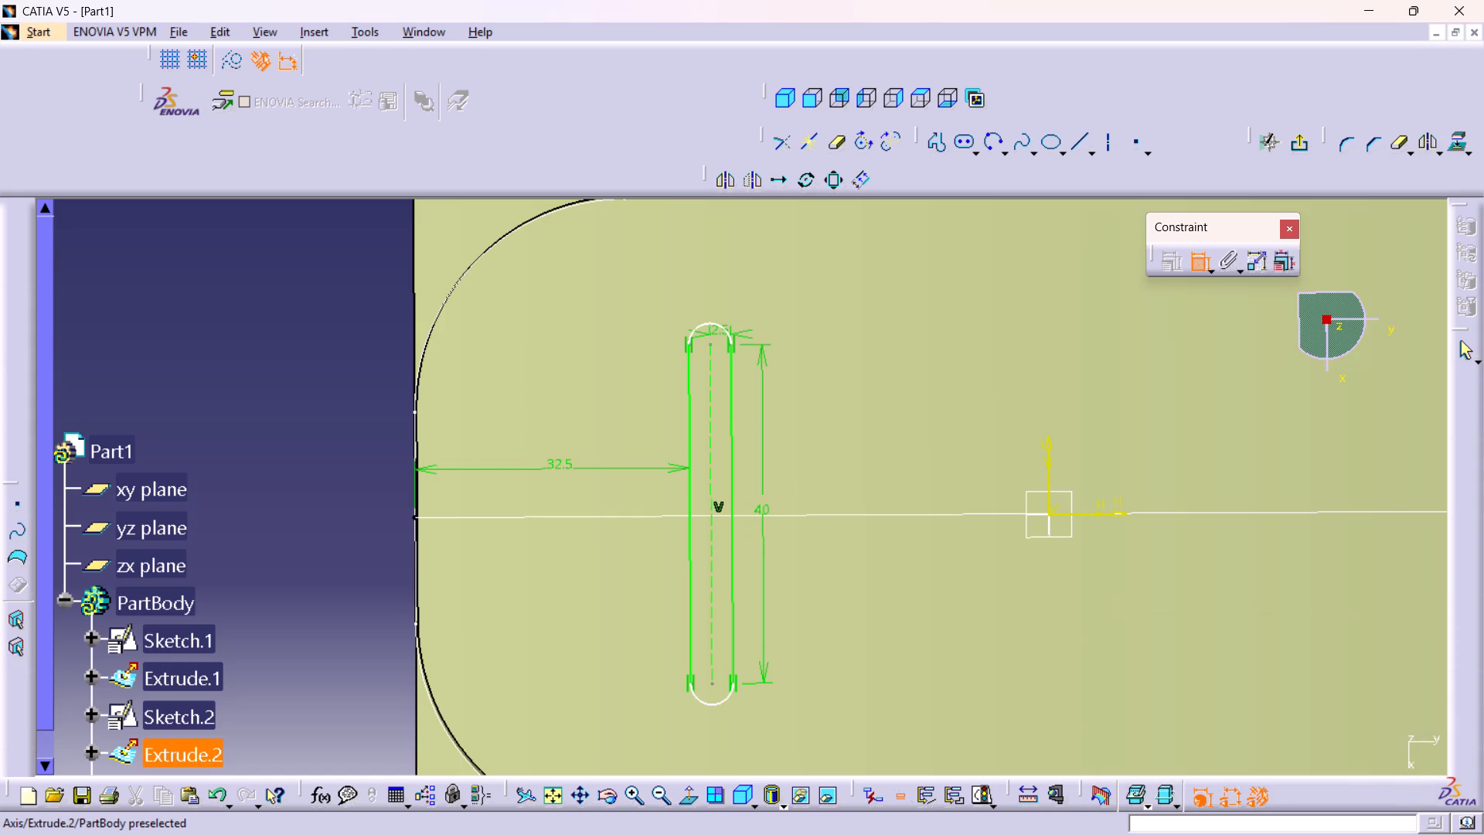
Make the elongated hole's two end arcs symmetric about the sketch's horizontal axis, and exit the sketch.
{"action": "left_click", "coordinate": [699, 704]}
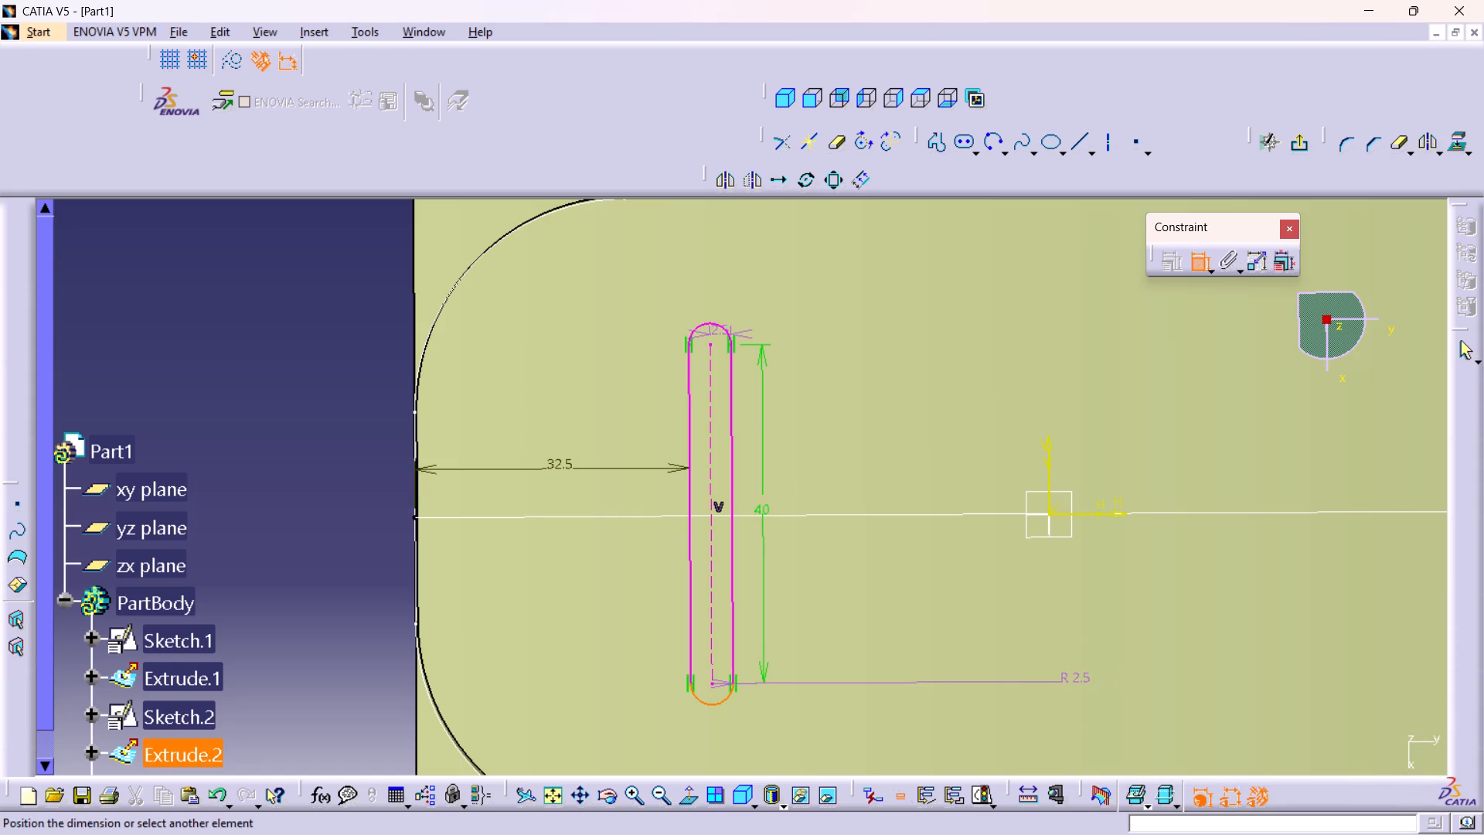
{"action": "left_click", "coordinate": [709, 322]}
{"action": "right_click", "coordinate": [924, 449]}
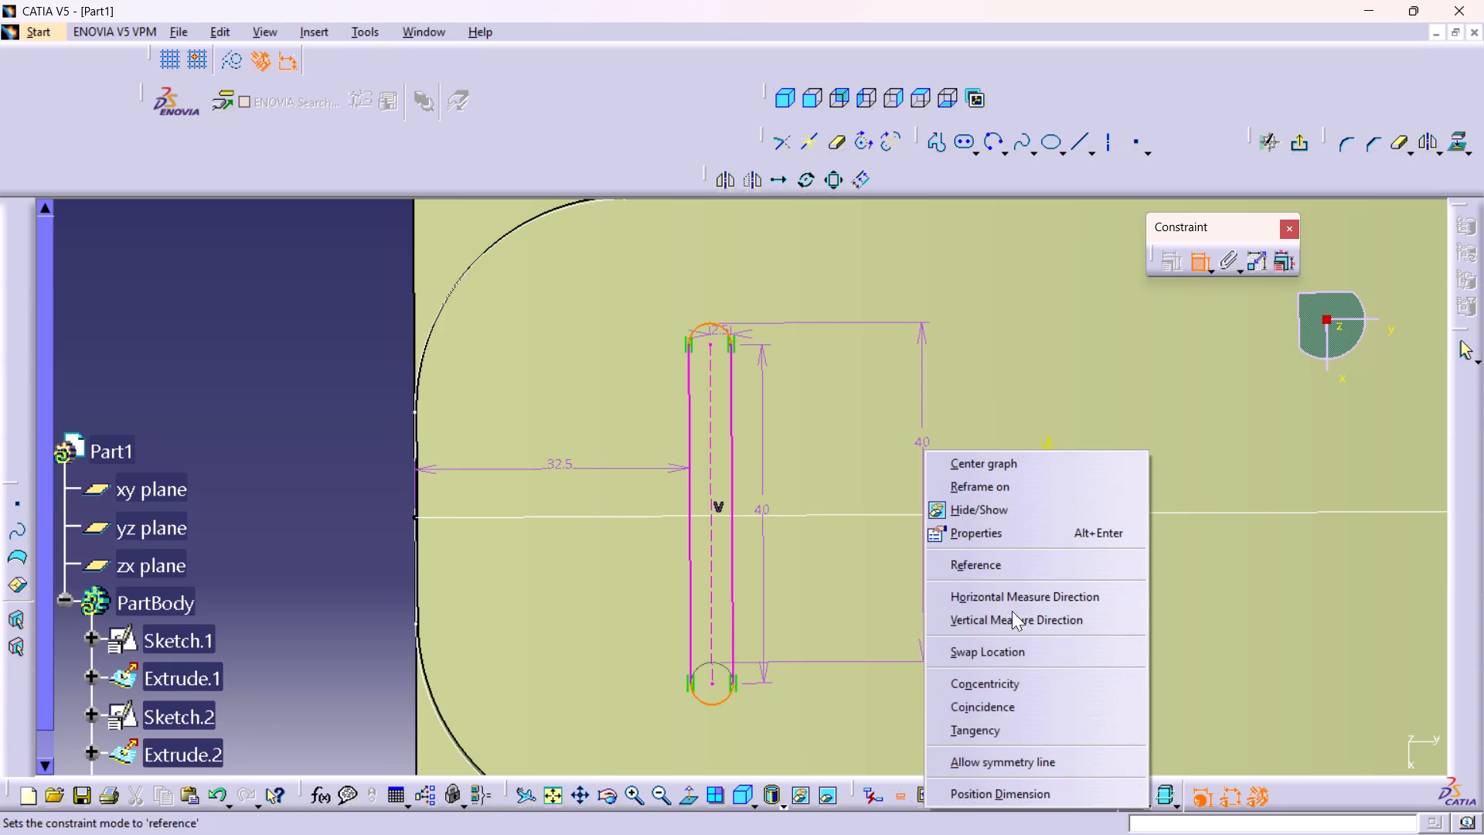
{"action": "left_click", "coordinate": [975, 764]}
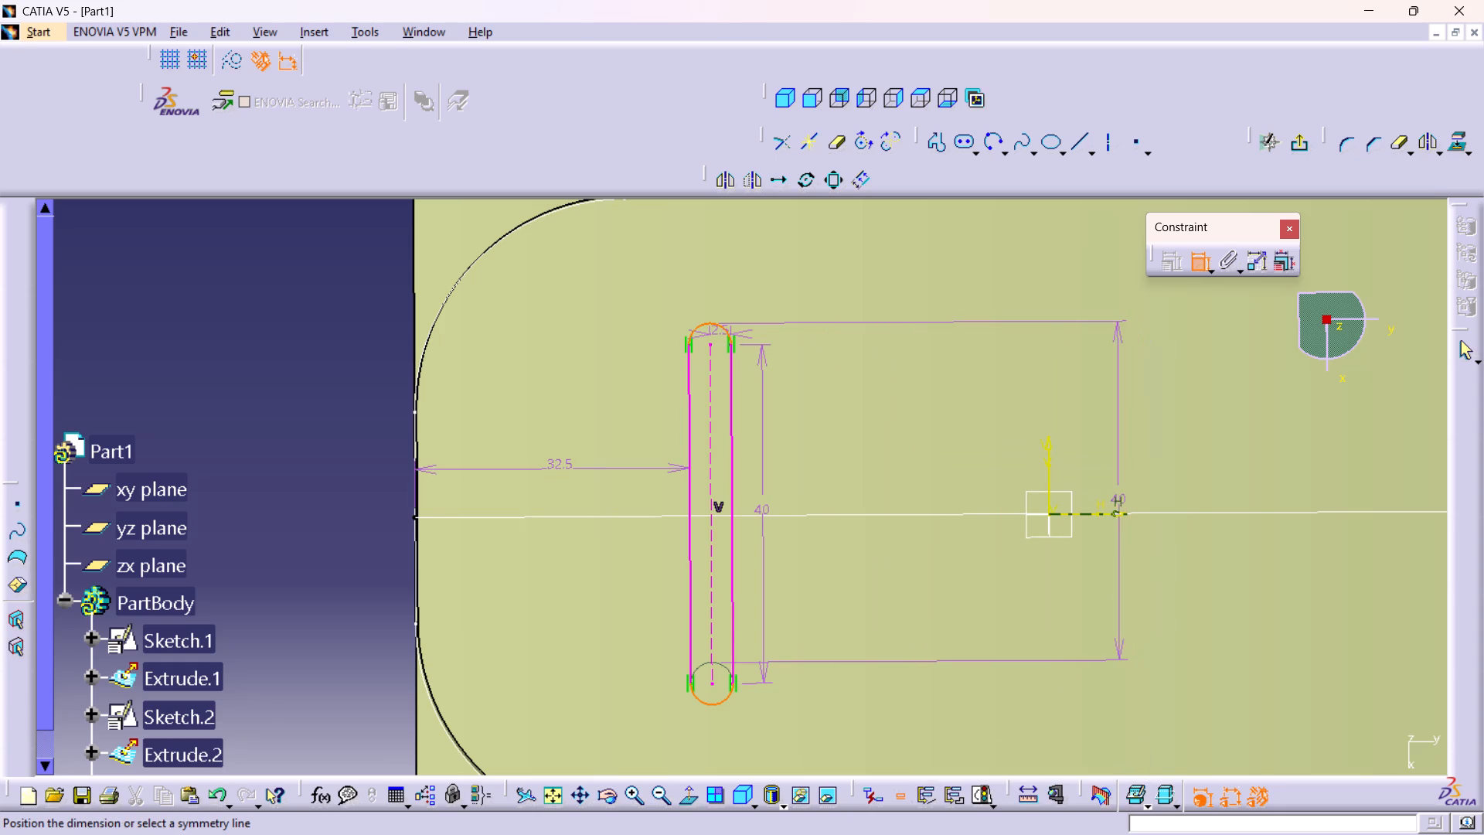
{"action": "left_click", "coordinate": [1118, 503]}
{"action": "middle_click", "coordinate": [808, 563]}
{"action": "right_click", "coordinate": [808, 563]}
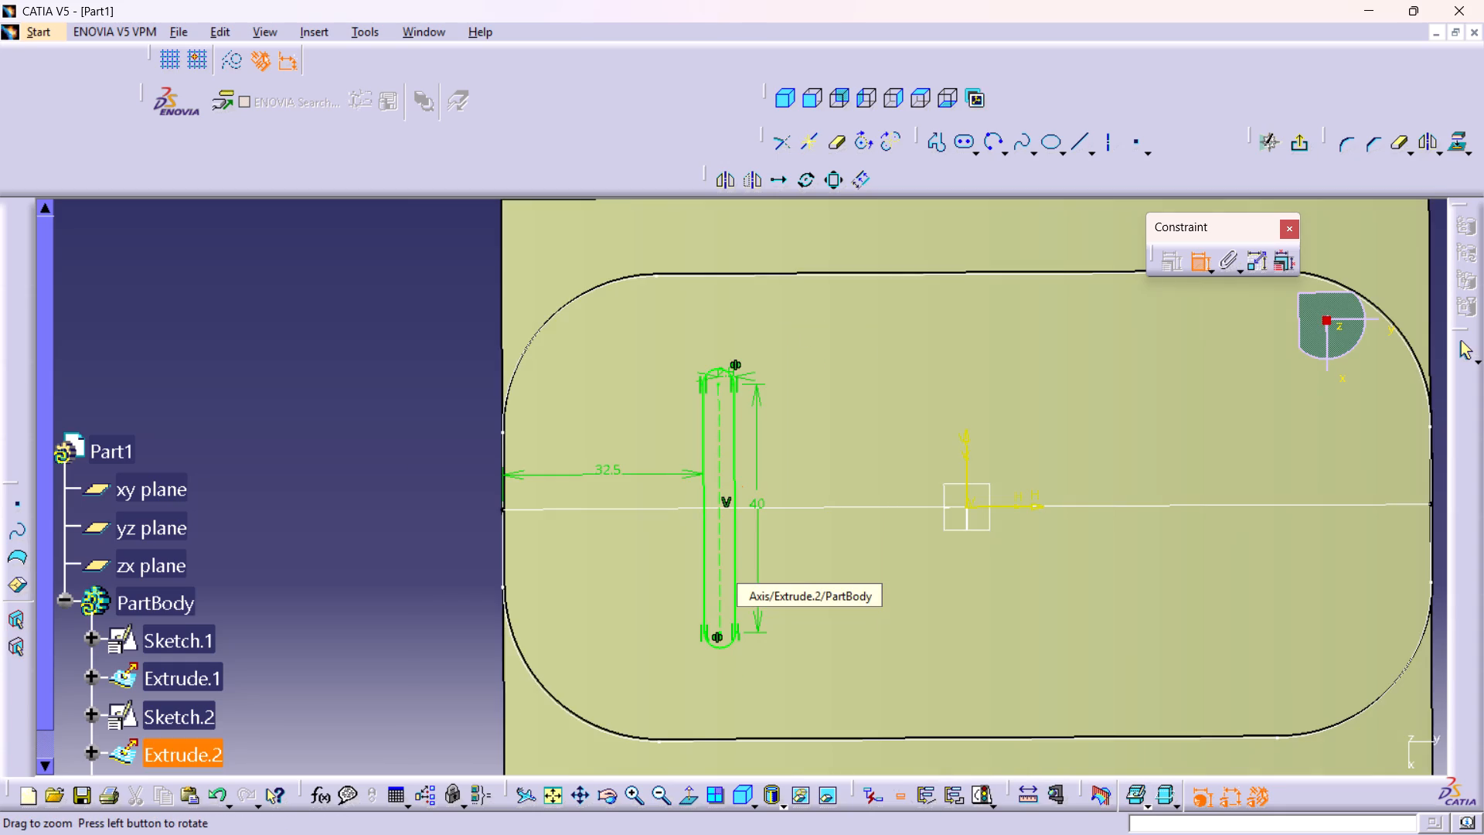
{"action": "middle_click_drag", "start_coordinate": [976, 616], "coordinate": [815, 627]}
{"action": "right_click", "coordinate": [805, 575]}
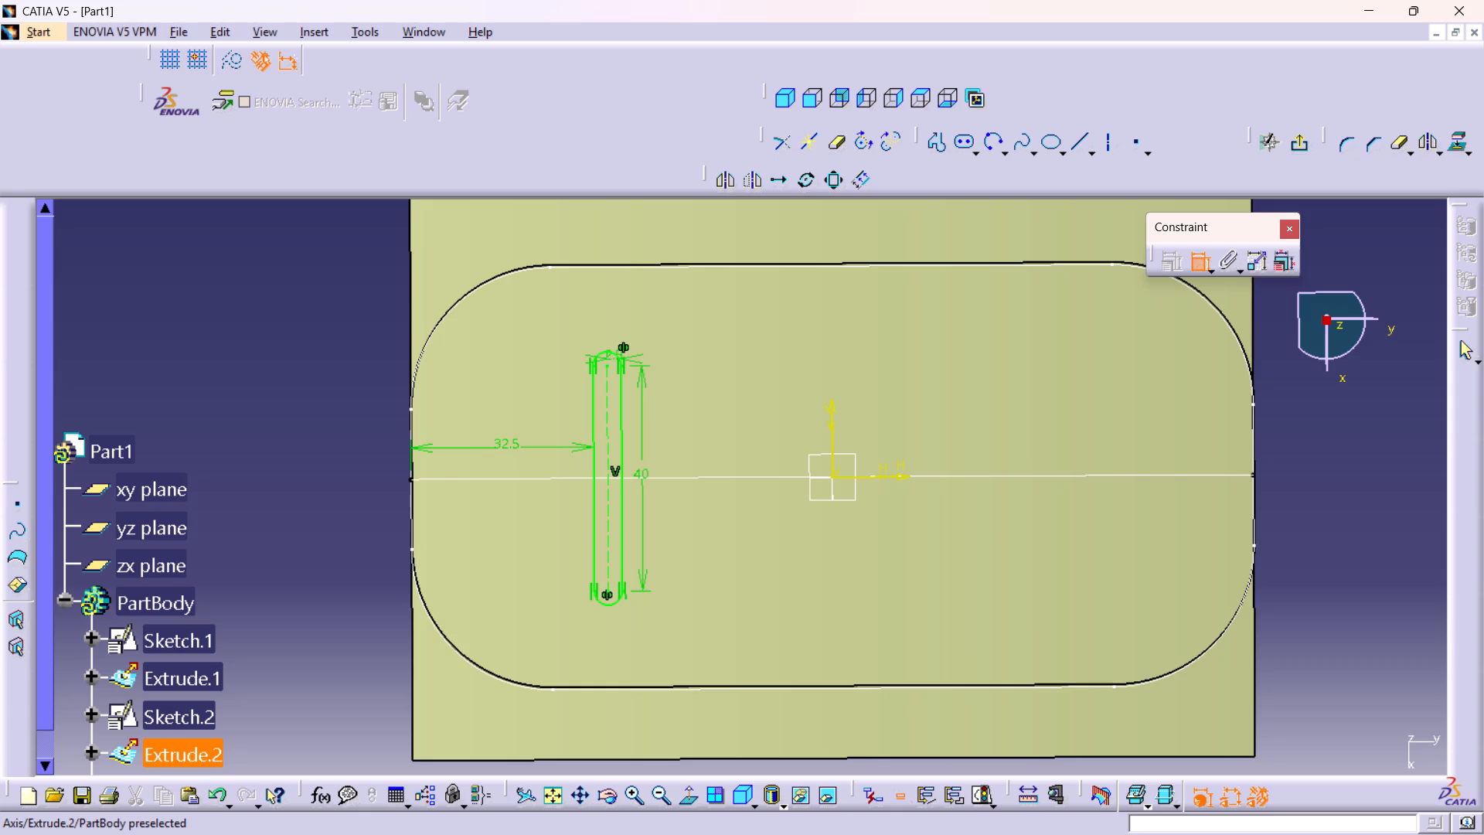
{"action": "left_click", "coordinate": [1301, 141]}
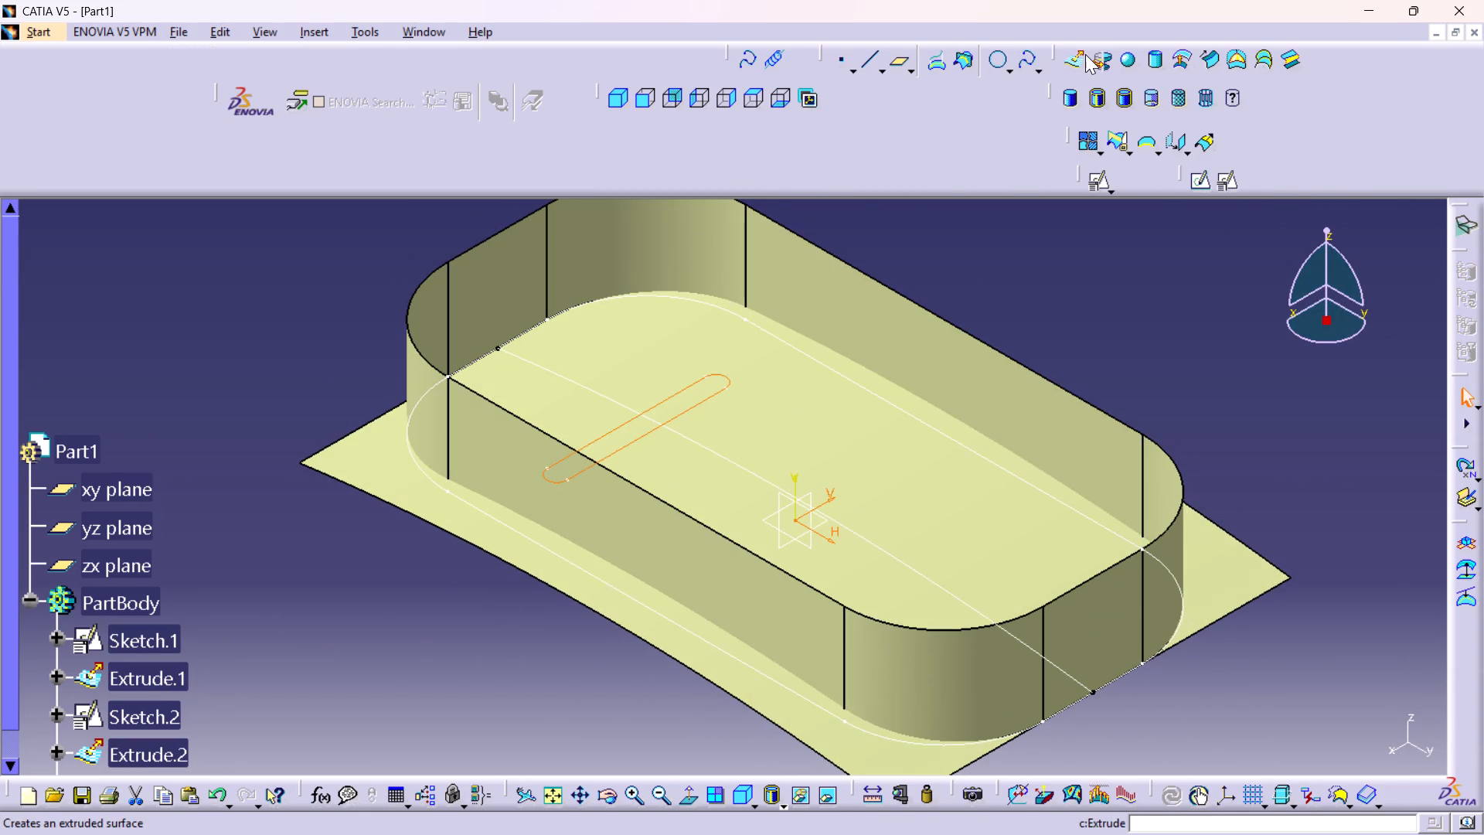
Extrude the elongated-hole sketch as a surface along the sketch normal, with both limits at 50 mm.
{"action": "left_click", "coordinate": [1077, 56]}
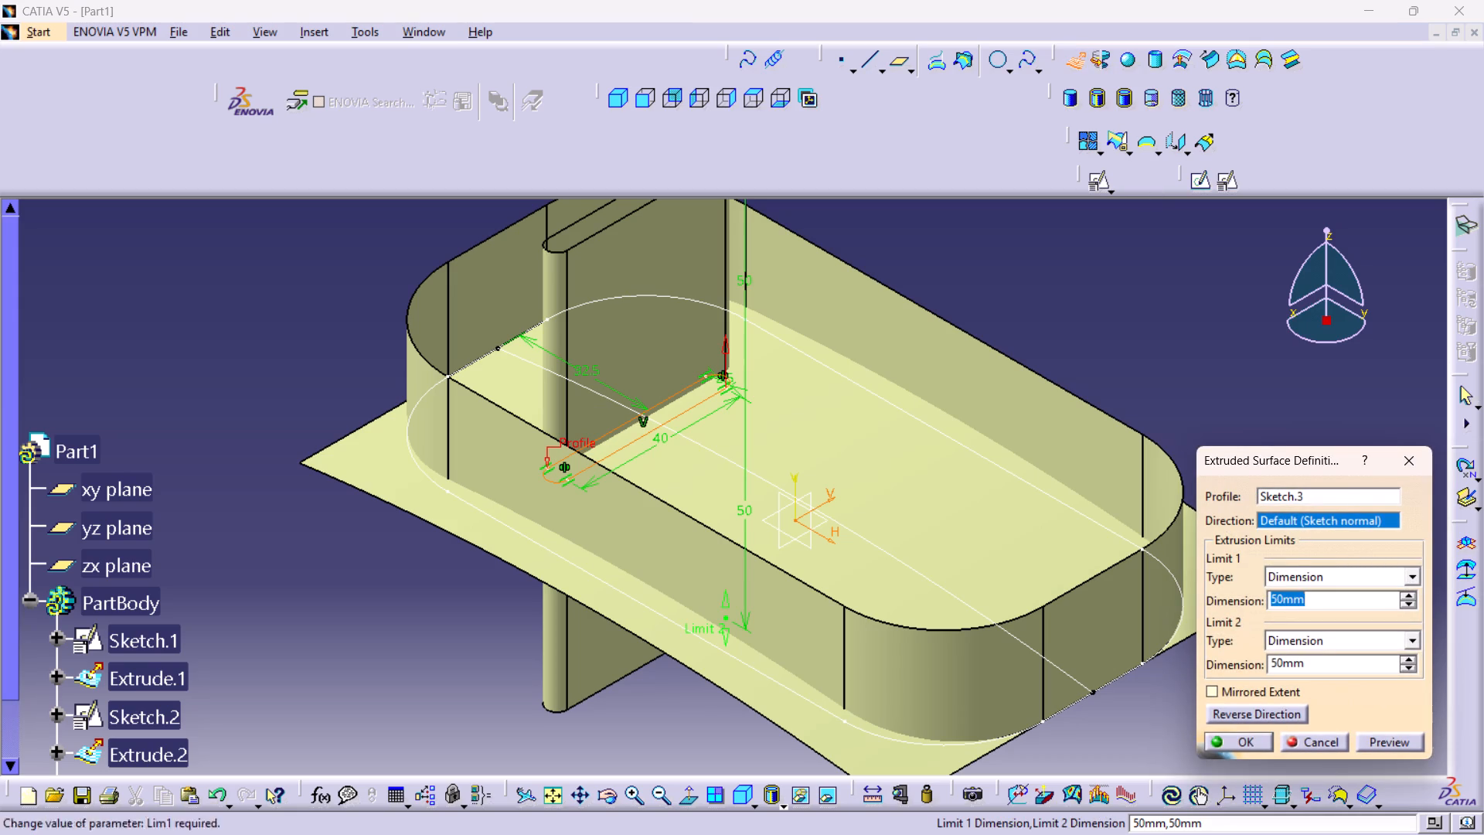
{"action": "left_click", "coordinate": [1239, 743]}
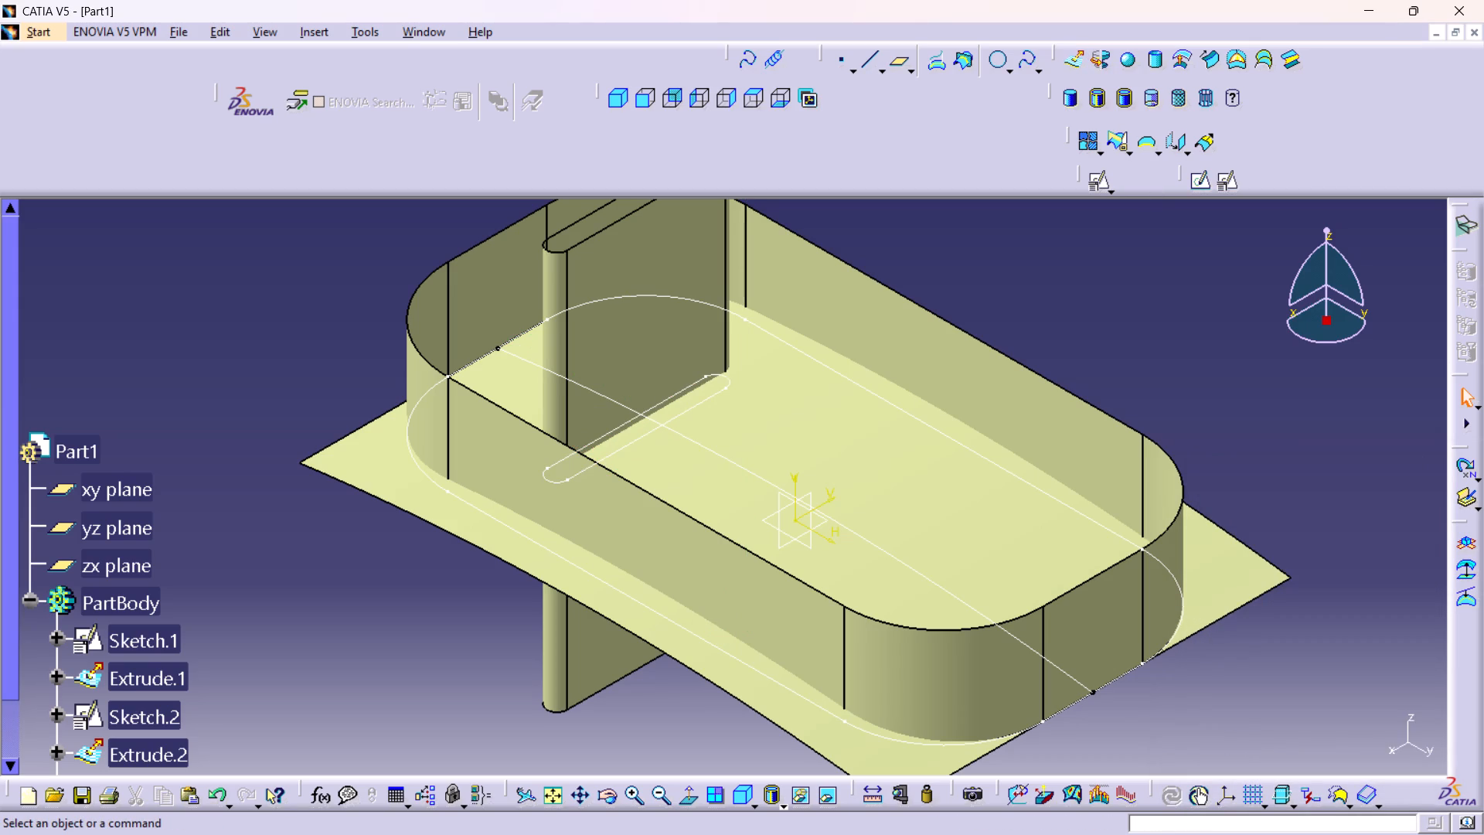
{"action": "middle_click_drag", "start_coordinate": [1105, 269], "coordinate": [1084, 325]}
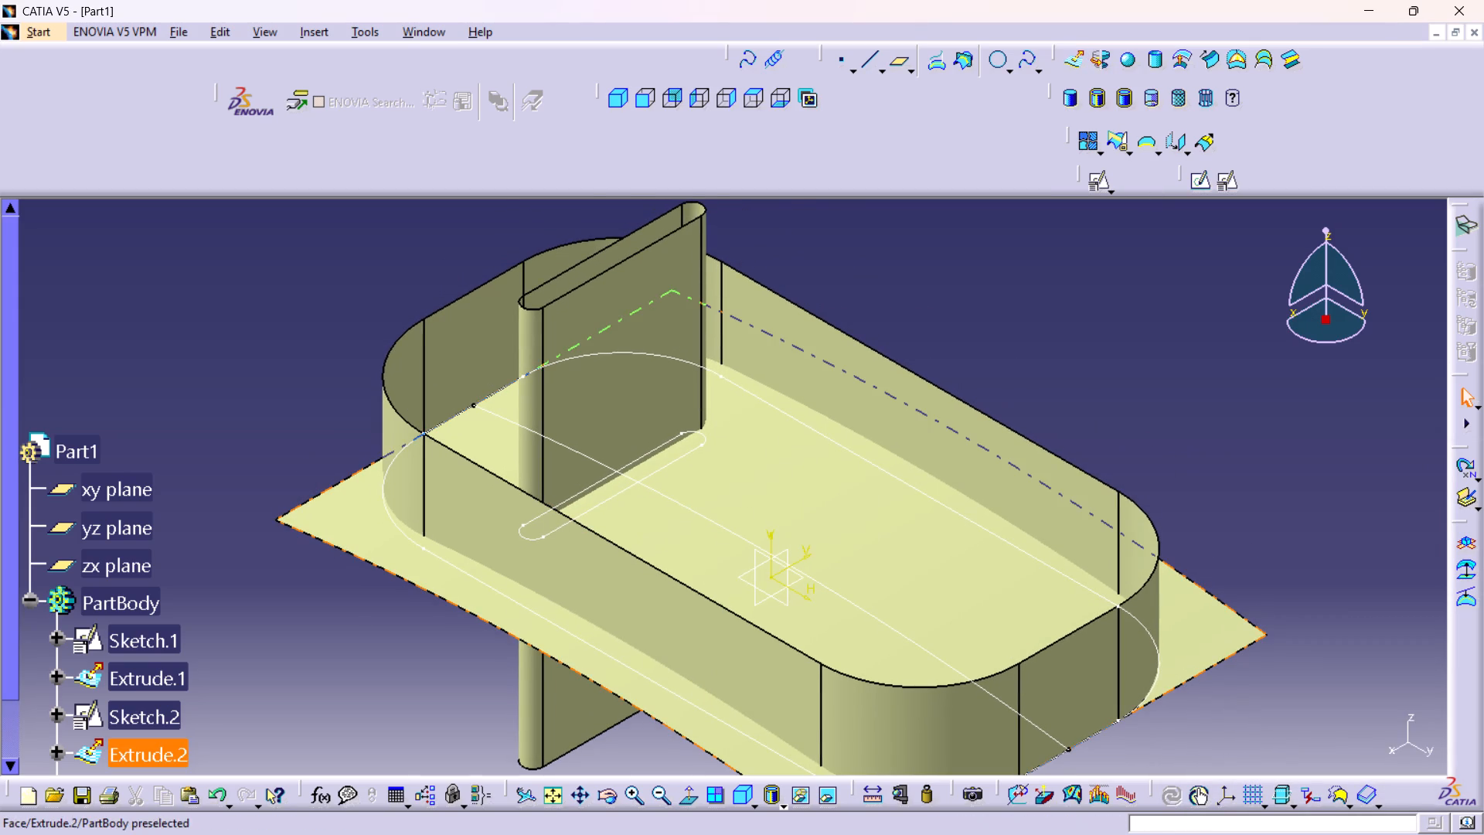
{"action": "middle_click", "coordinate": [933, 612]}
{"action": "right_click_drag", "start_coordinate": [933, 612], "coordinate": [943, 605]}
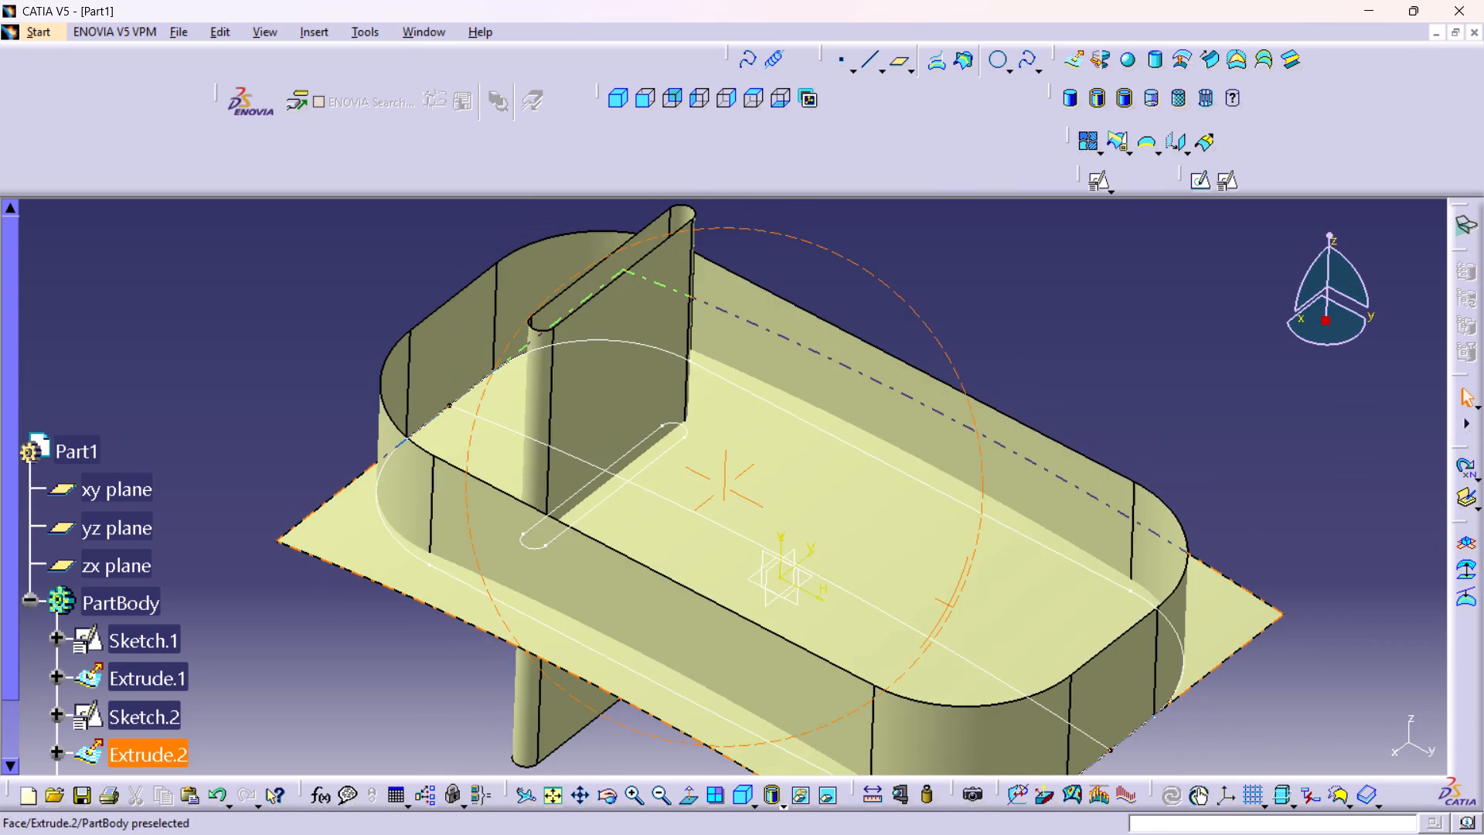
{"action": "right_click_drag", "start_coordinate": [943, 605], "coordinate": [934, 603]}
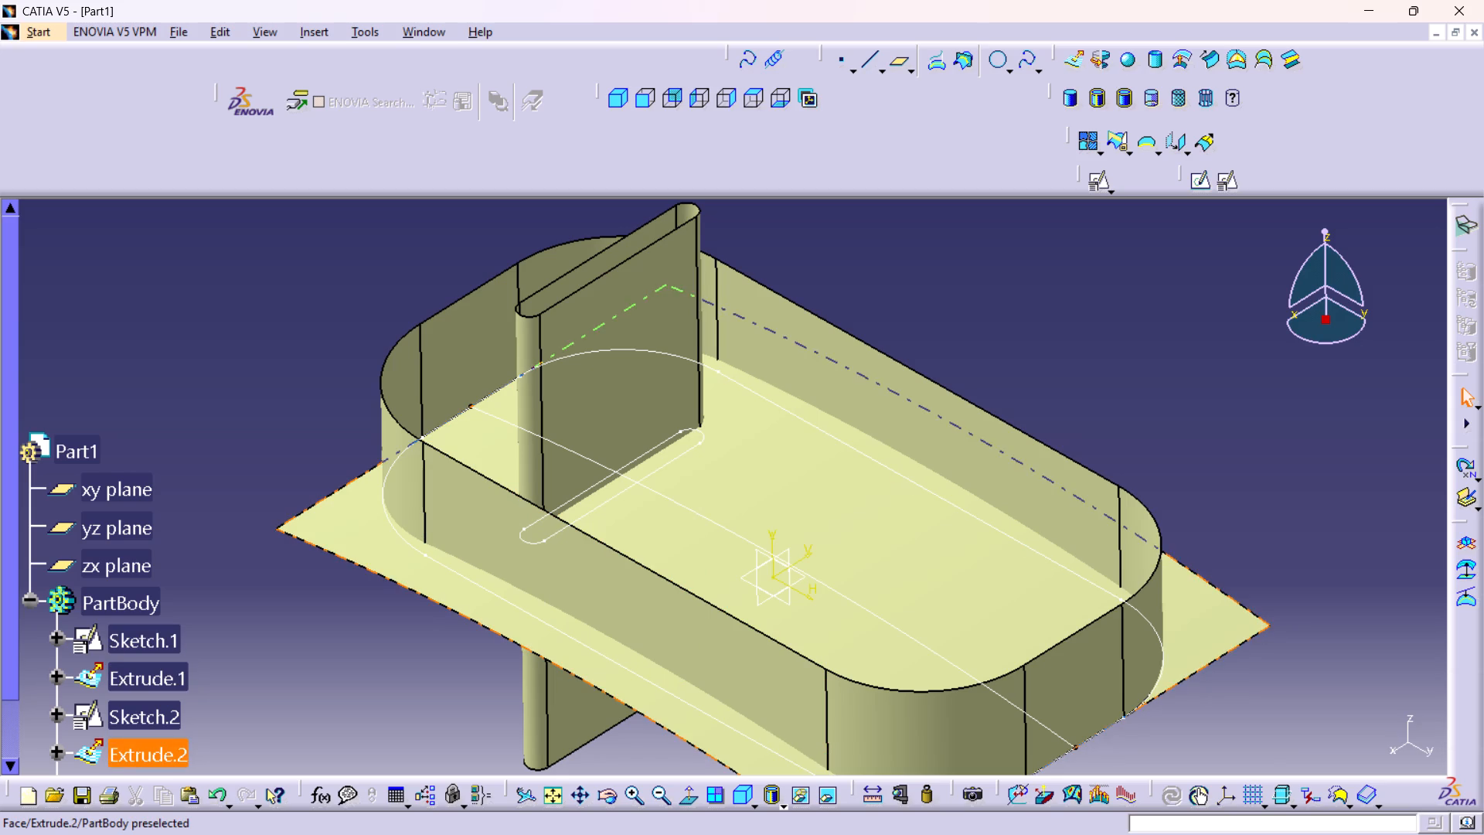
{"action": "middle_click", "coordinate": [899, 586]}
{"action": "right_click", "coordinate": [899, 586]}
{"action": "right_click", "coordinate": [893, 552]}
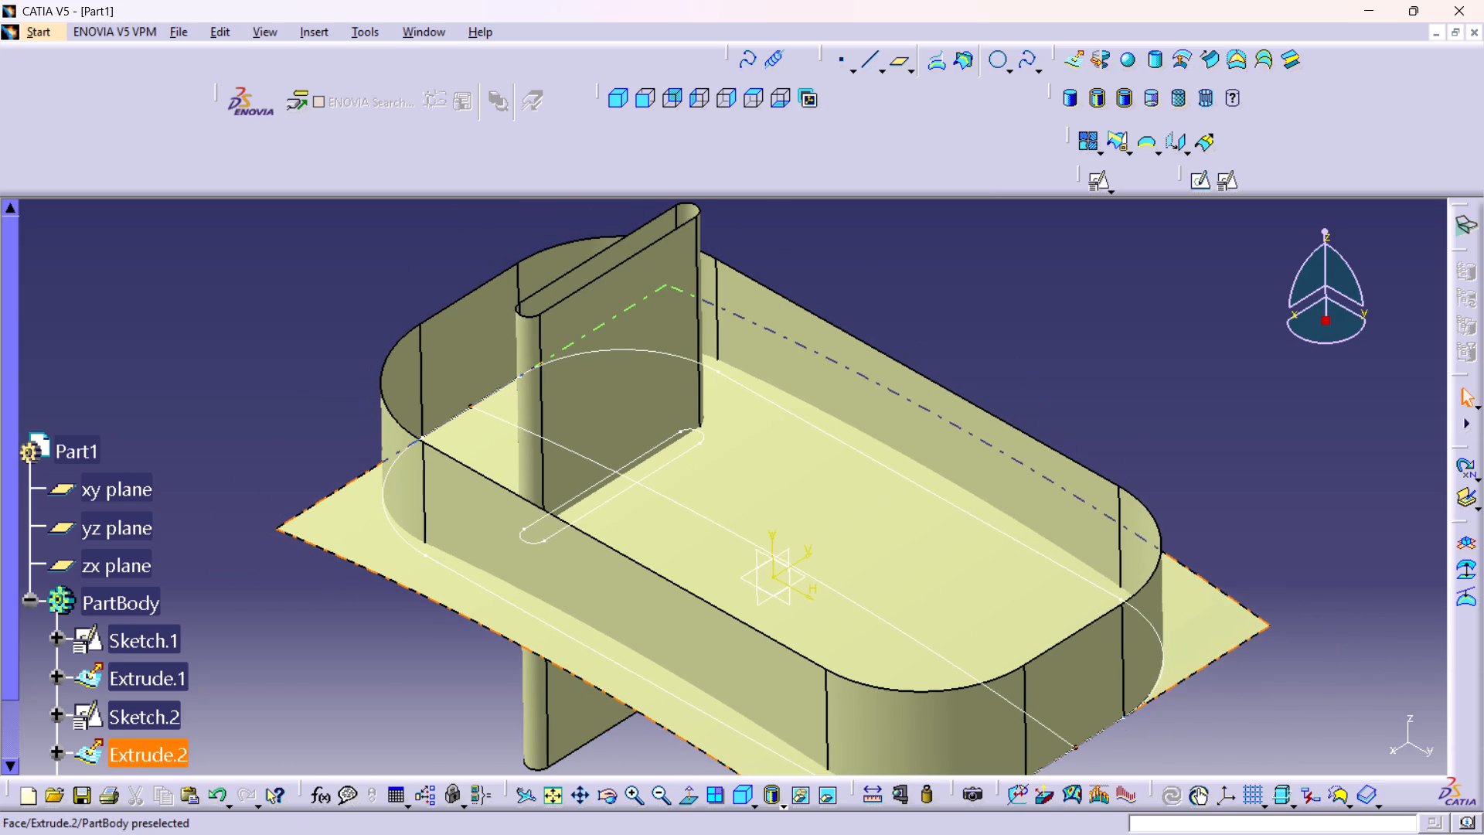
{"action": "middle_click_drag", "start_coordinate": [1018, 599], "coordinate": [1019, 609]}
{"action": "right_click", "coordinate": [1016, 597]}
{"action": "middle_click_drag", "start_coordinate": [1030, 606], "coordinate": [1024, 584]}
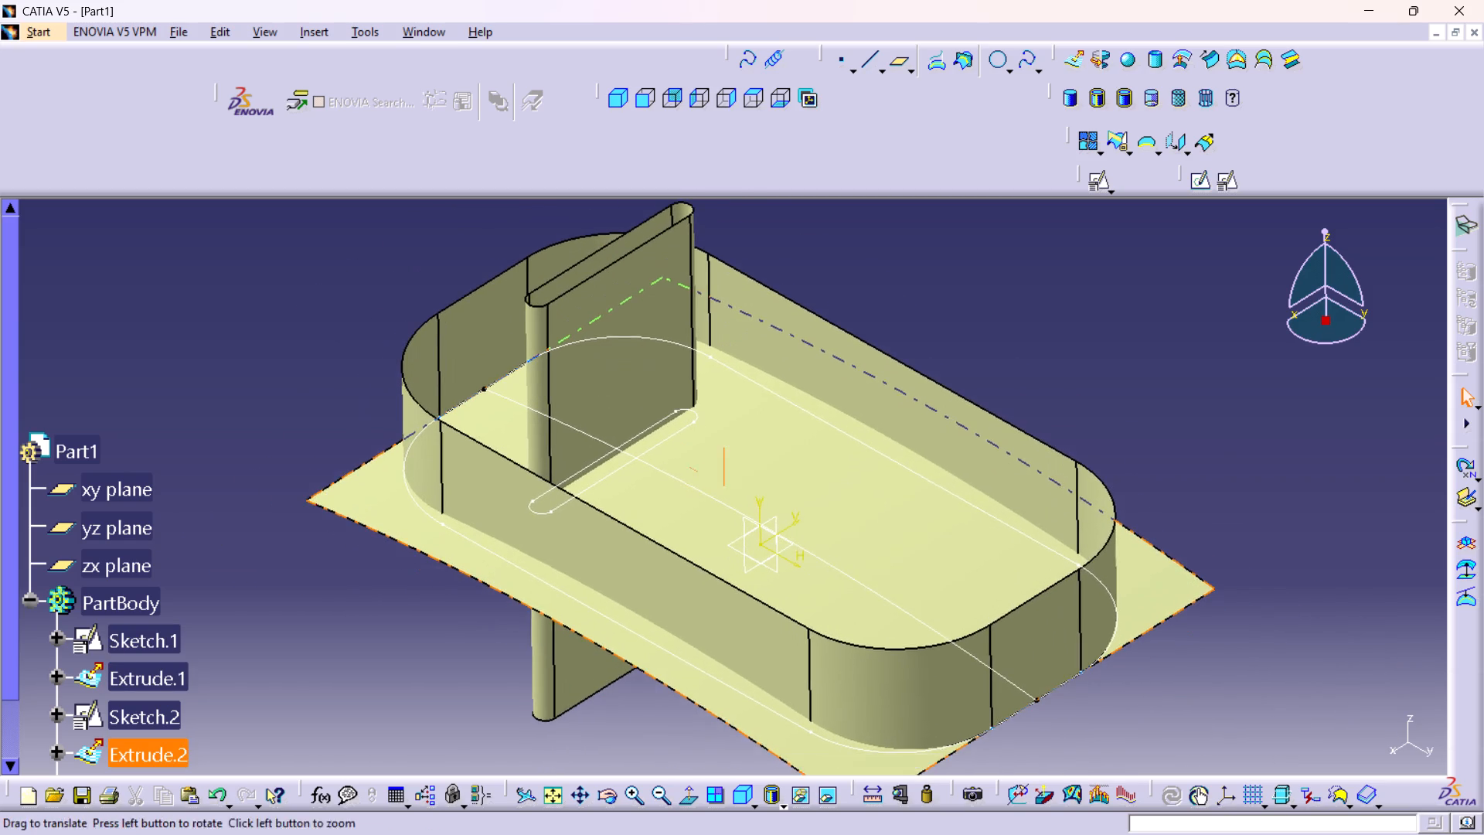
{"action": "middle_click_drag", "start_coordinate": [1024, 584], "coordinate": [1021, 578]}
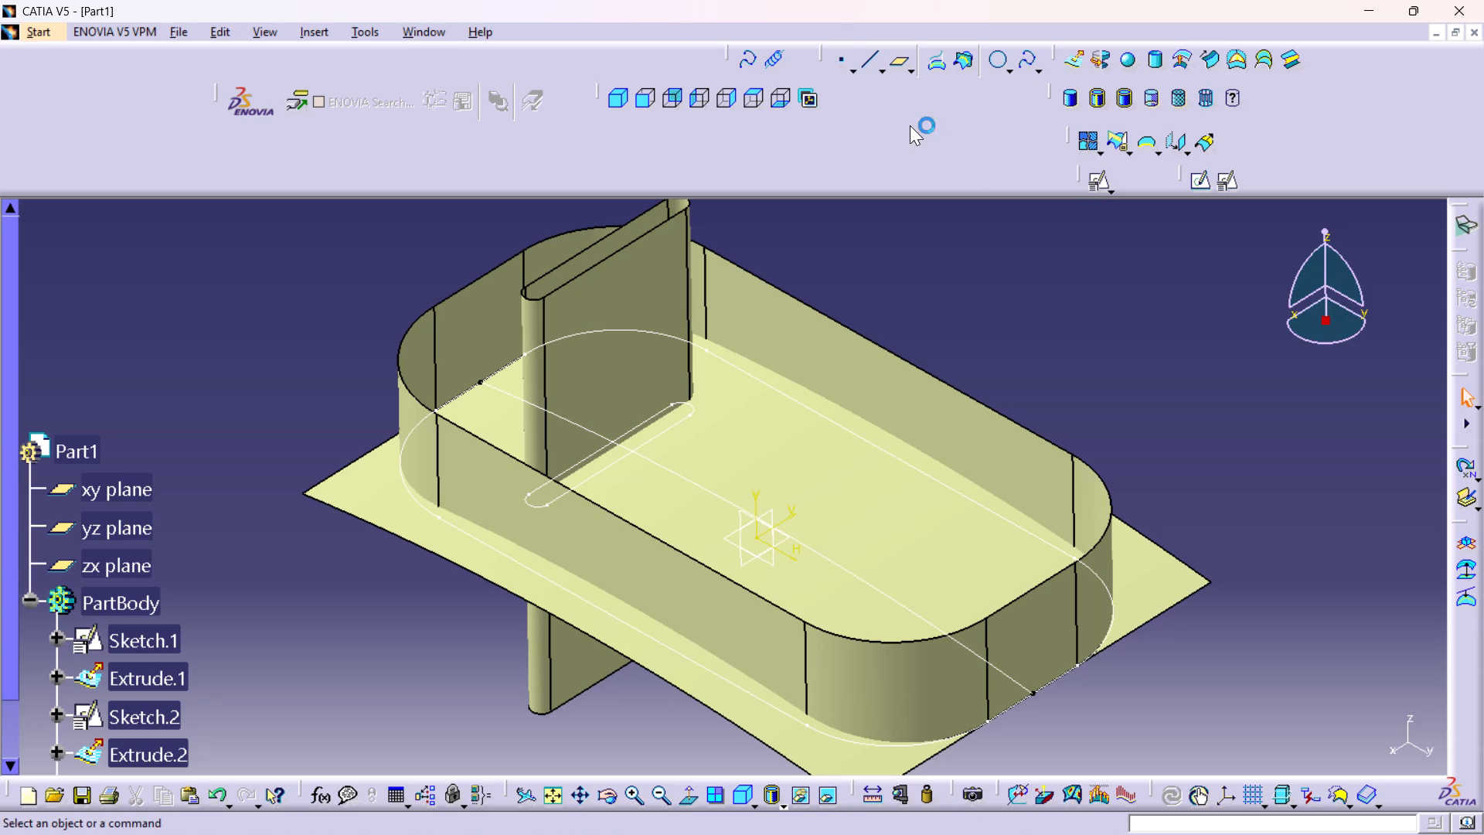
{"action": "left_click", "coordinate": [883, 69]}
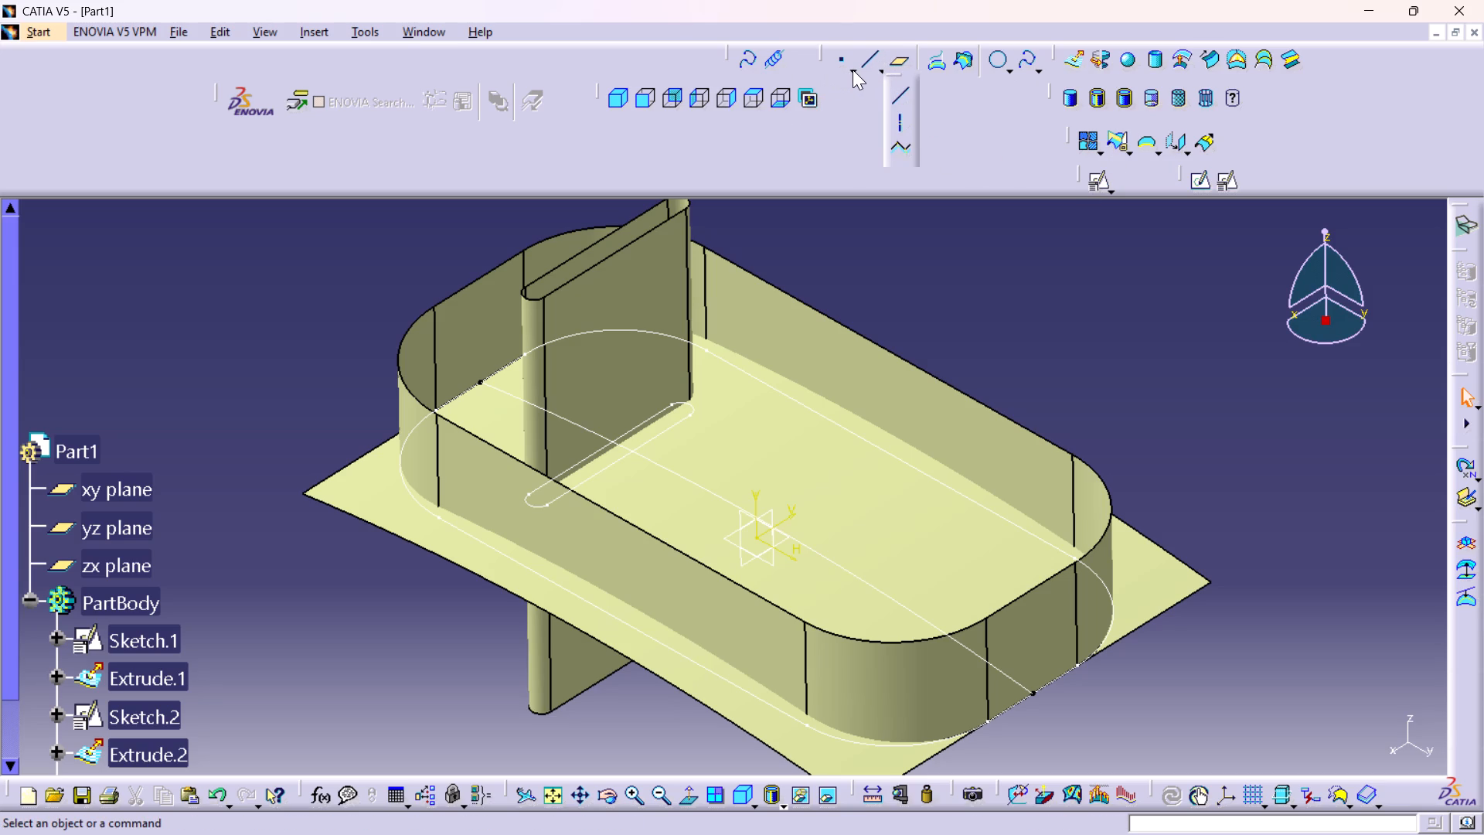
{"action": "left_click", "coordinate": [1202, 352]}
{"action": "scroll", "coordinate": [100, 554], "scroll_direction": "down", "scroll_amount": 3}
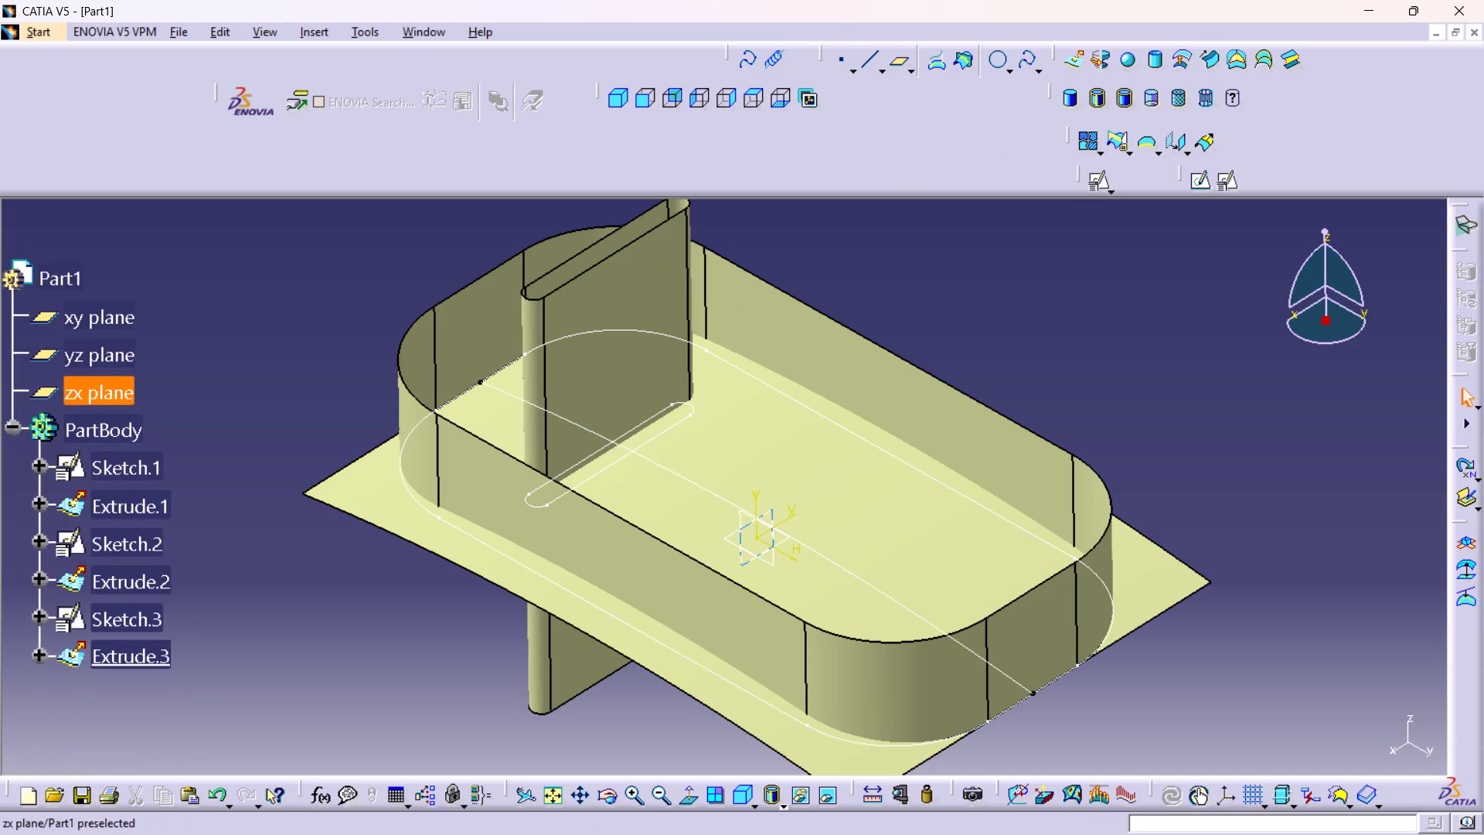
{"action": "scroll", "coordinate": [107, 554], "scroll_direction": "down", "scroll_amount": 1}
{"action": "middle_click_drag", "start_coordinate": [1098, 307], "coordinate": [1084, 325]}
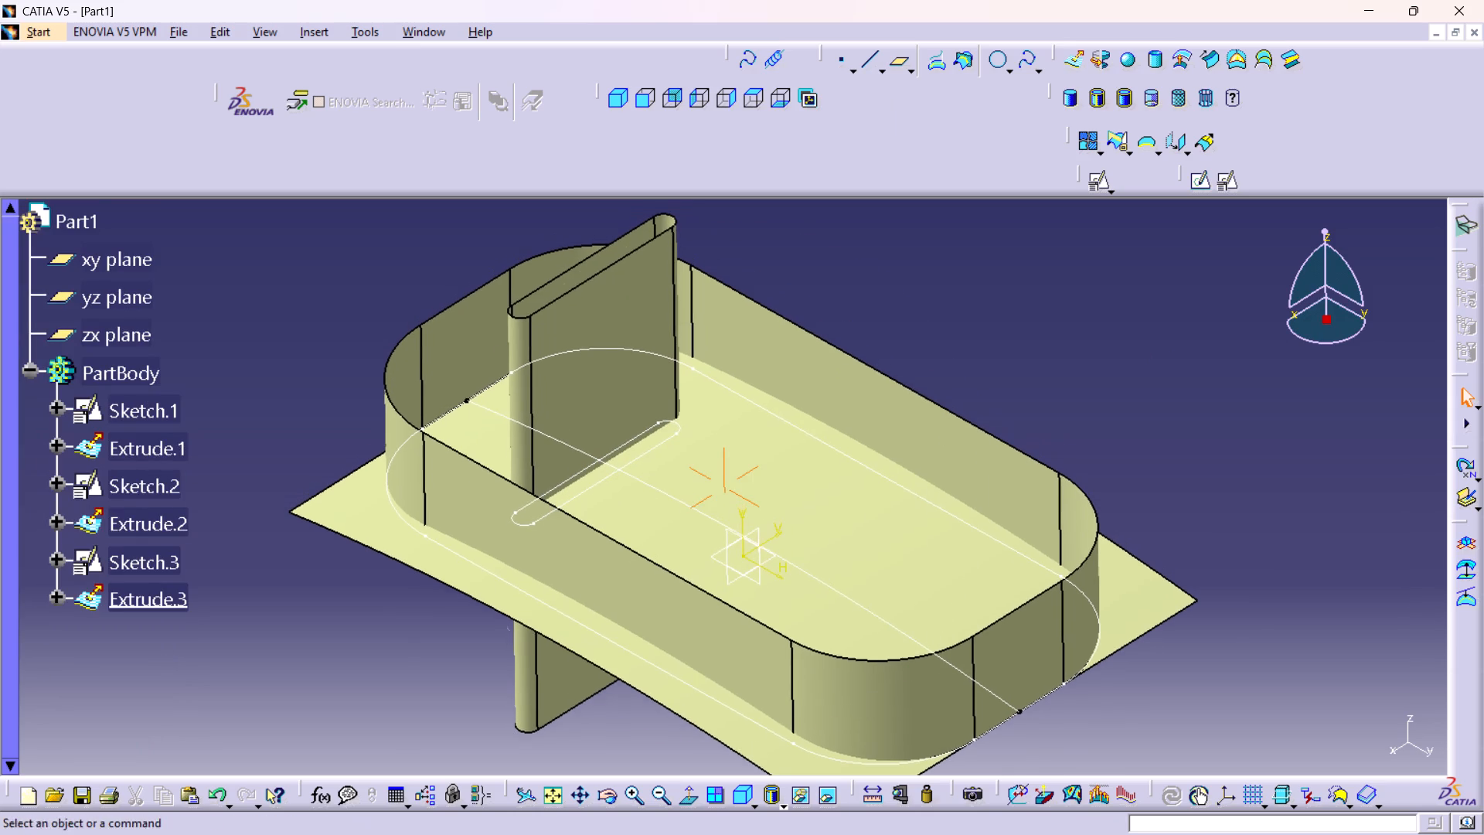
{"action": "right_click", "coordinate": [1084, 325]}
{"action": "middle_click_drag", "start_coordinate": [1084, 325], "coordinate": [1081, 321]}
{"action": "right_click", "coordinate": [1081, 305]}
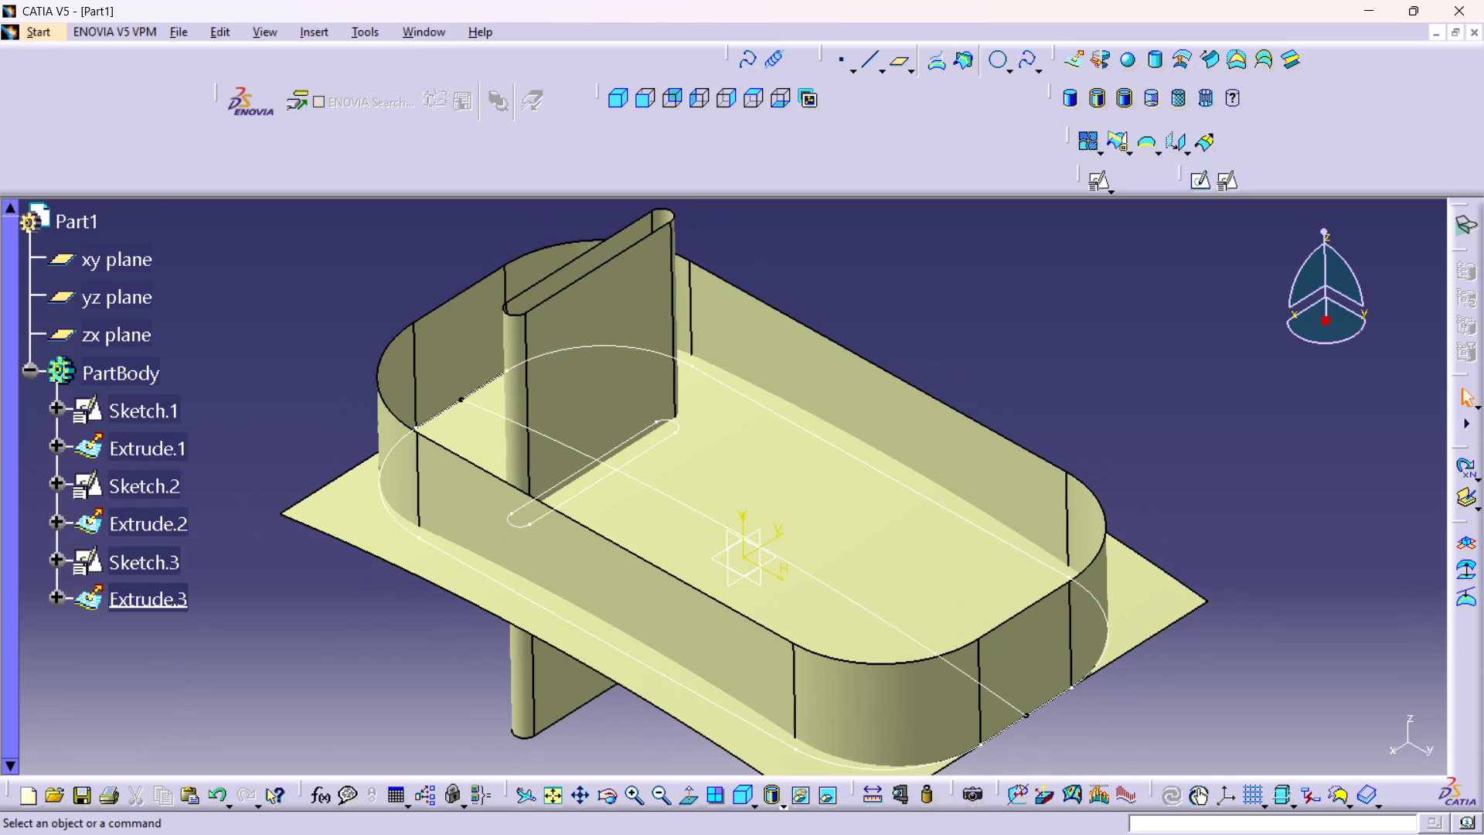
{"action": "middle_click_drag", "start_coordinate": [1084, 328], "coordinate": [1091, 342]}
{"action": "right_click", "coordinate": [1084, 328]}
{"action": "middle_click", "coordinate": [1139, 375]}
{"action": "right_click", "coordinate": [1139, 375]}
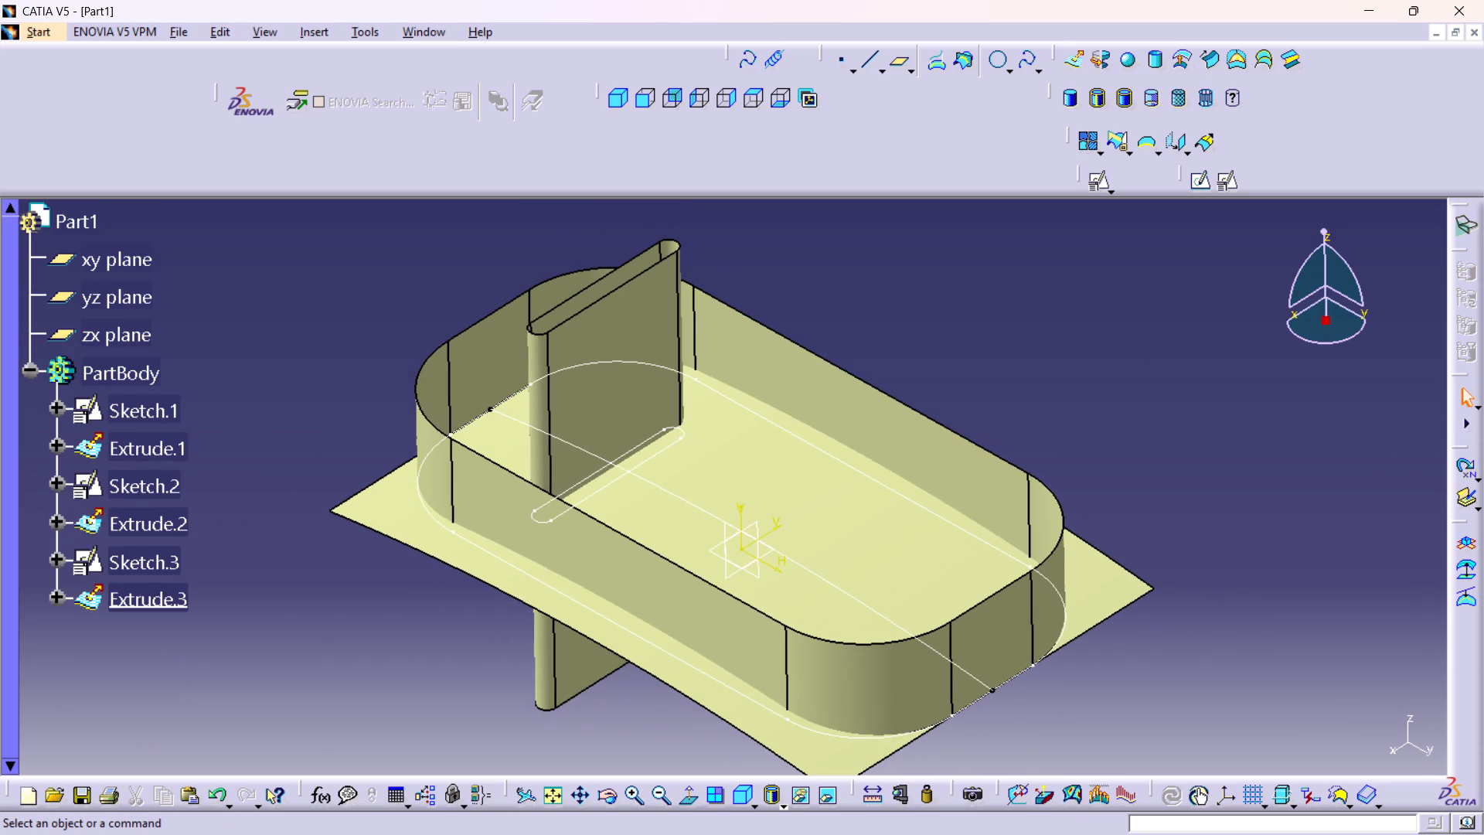
Save the part as 2 in CATPart format in the wireframe folder.
{"action": "key", "text": "ctrl+s"}
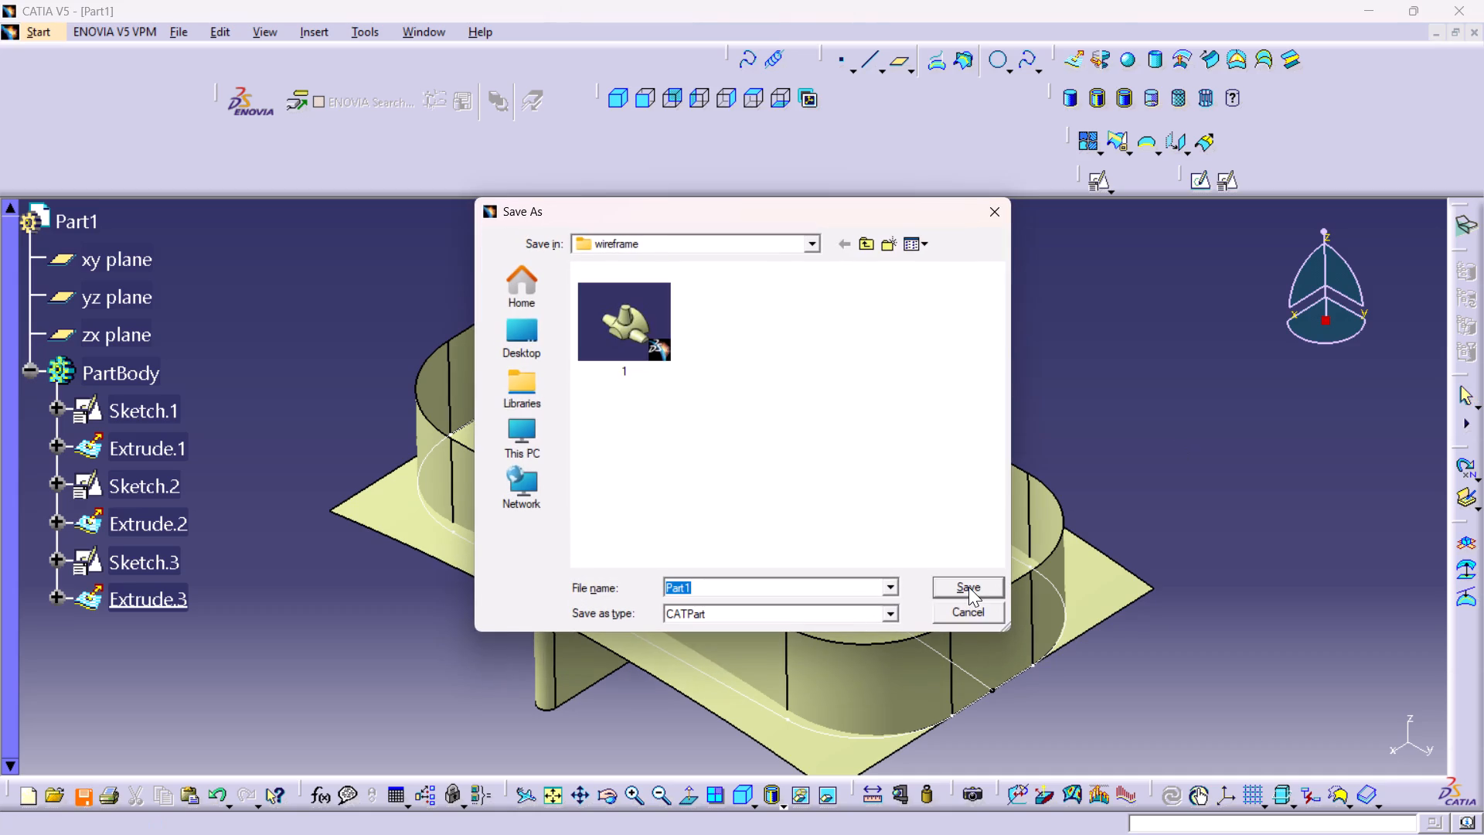
{"action": "key", "text": "2"}
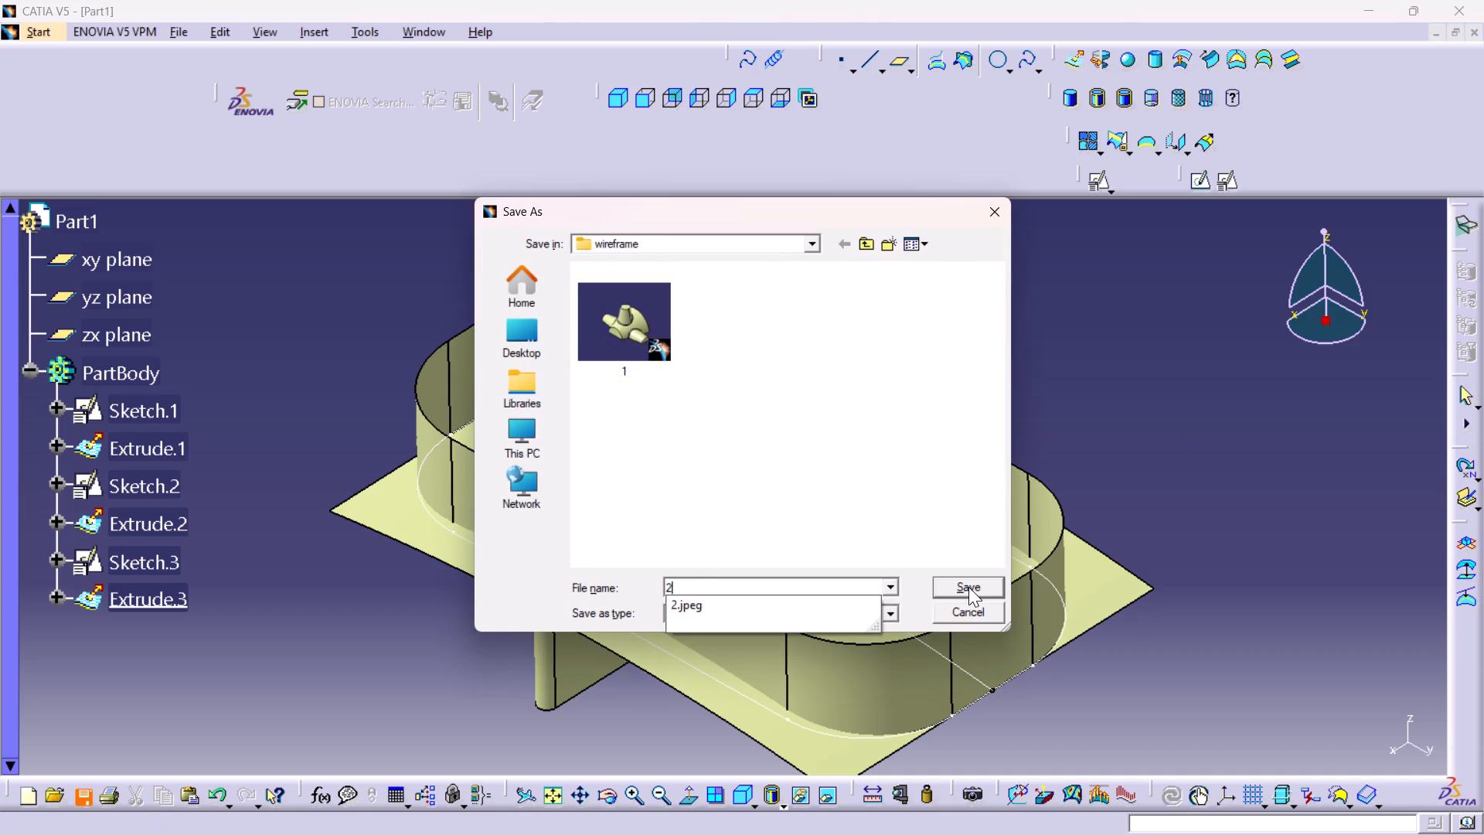
{"action": "key", "text": "Return"}
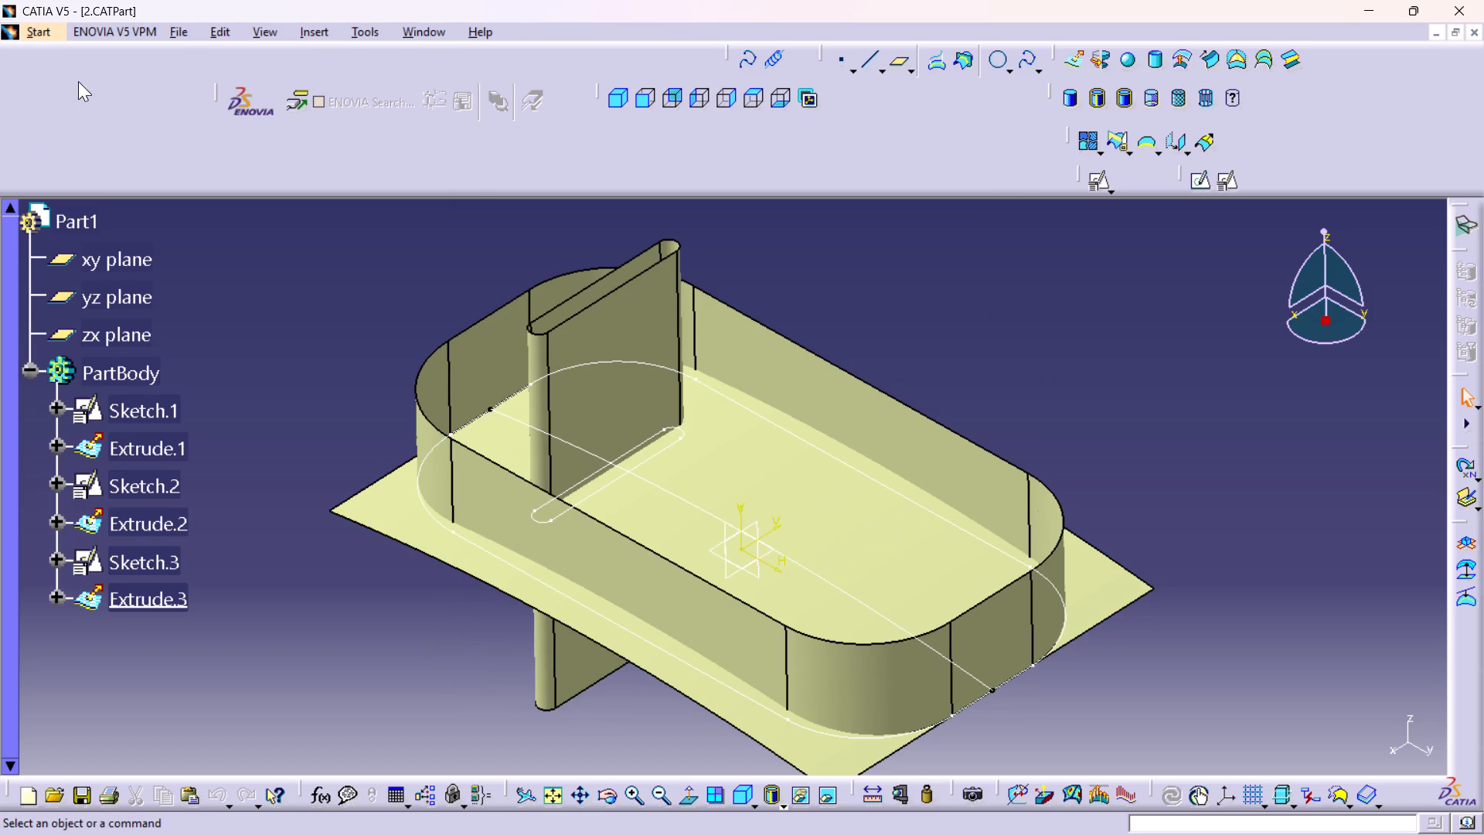
Switch to the Part Design workbench.
{"action": "left_click", "coordinate": [48, 32]}
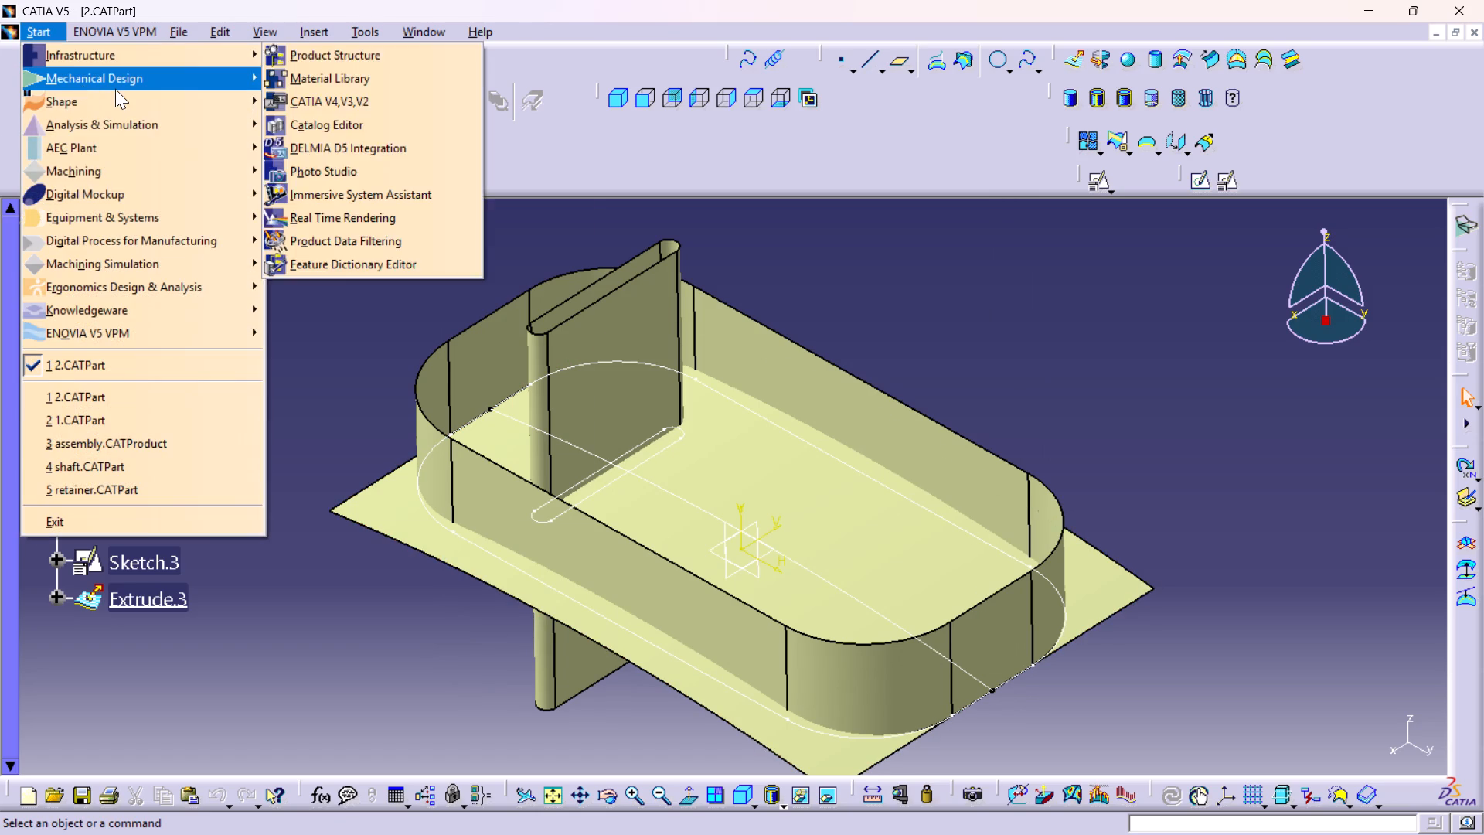
{"action": "left_click", "coordinate": [328, 69]}
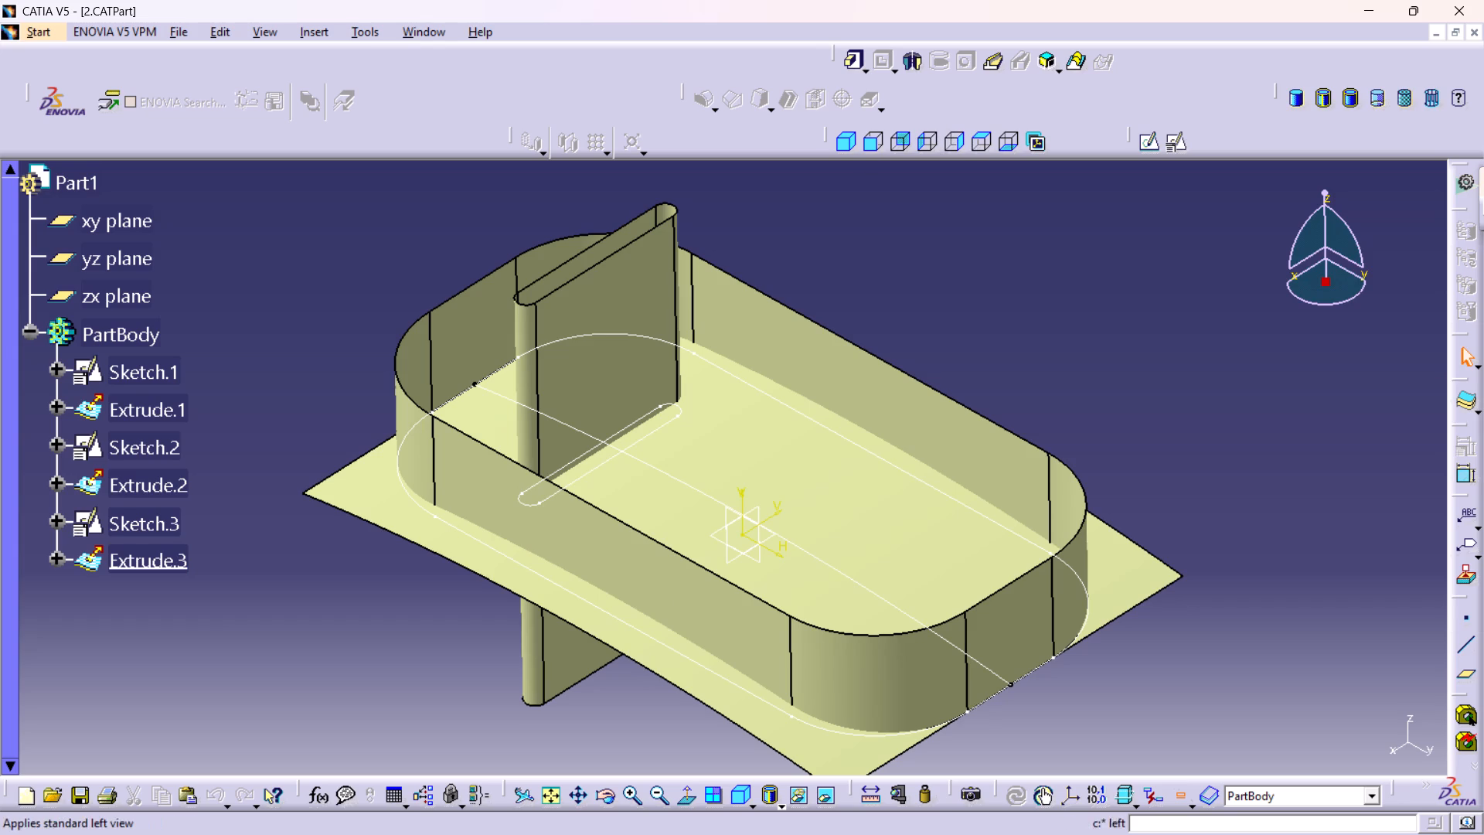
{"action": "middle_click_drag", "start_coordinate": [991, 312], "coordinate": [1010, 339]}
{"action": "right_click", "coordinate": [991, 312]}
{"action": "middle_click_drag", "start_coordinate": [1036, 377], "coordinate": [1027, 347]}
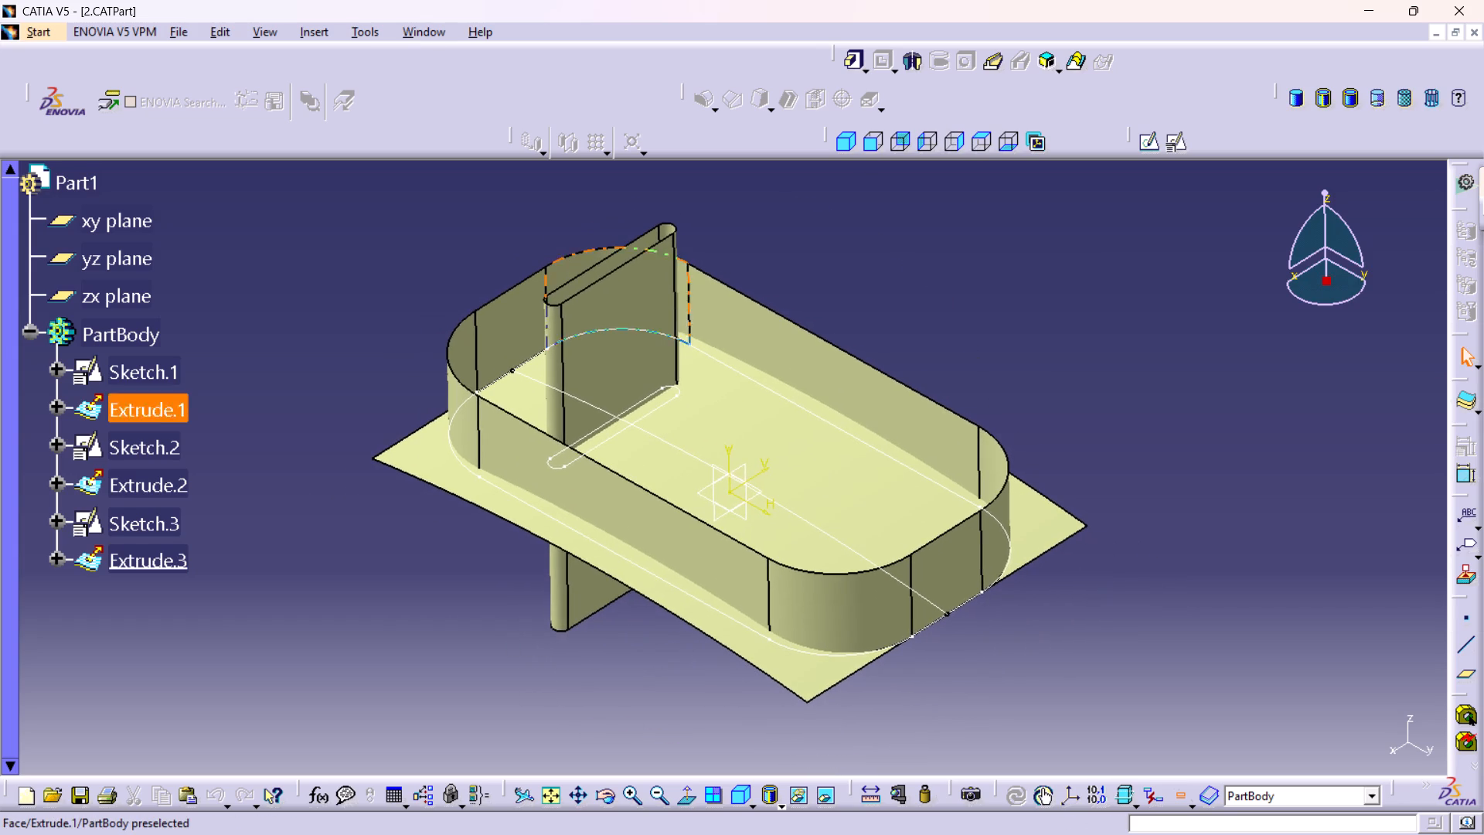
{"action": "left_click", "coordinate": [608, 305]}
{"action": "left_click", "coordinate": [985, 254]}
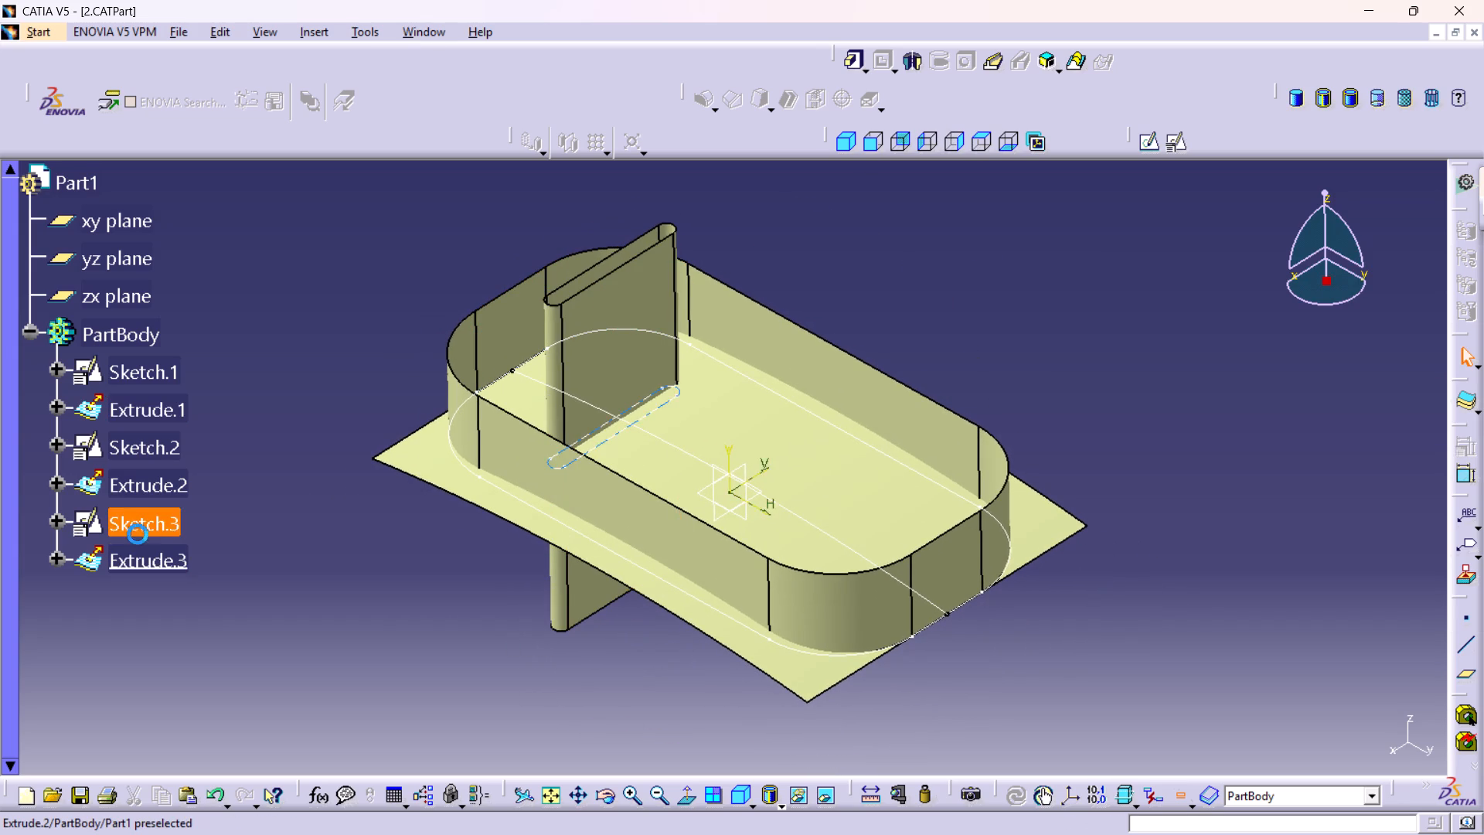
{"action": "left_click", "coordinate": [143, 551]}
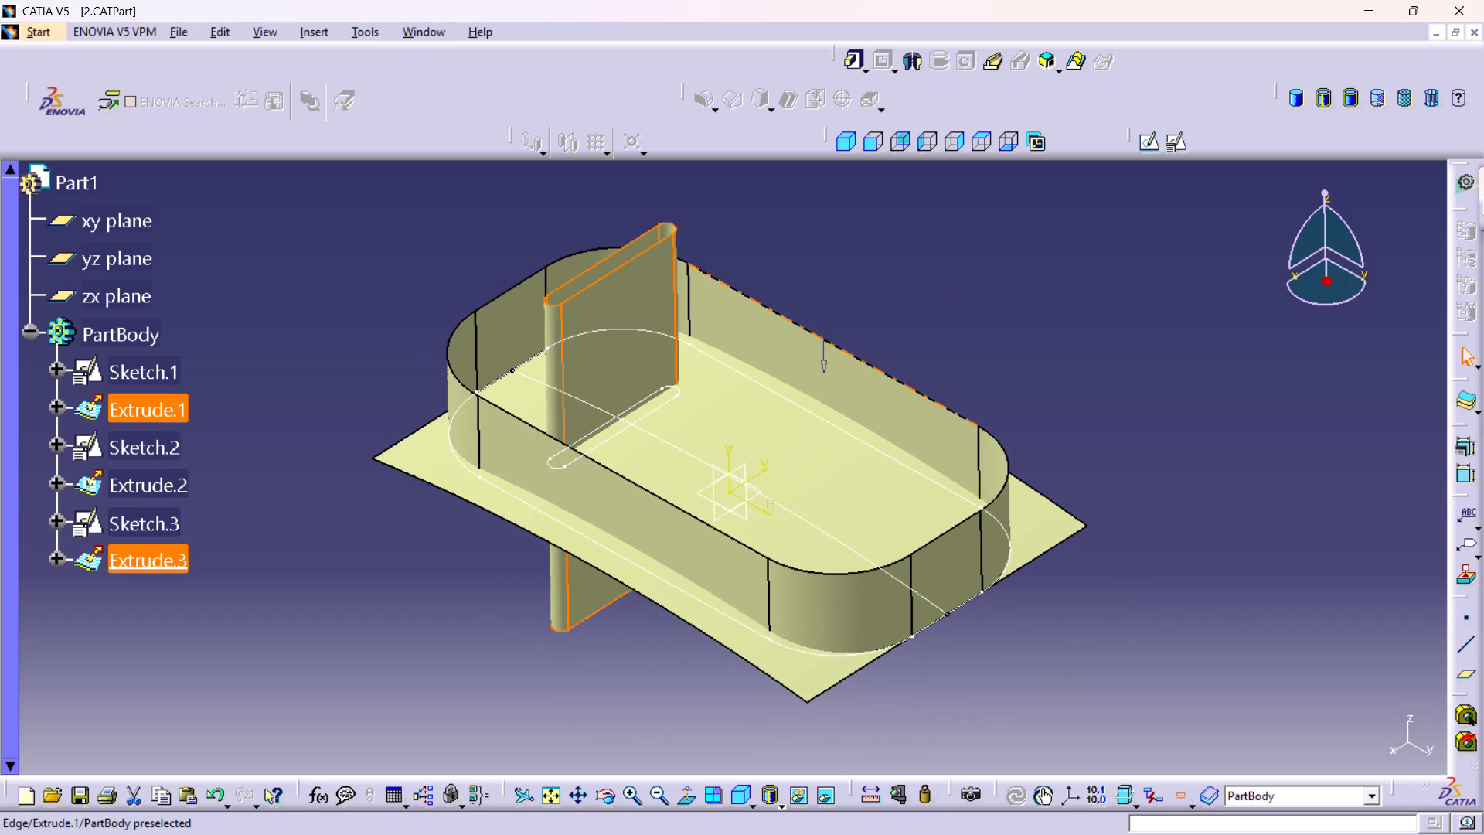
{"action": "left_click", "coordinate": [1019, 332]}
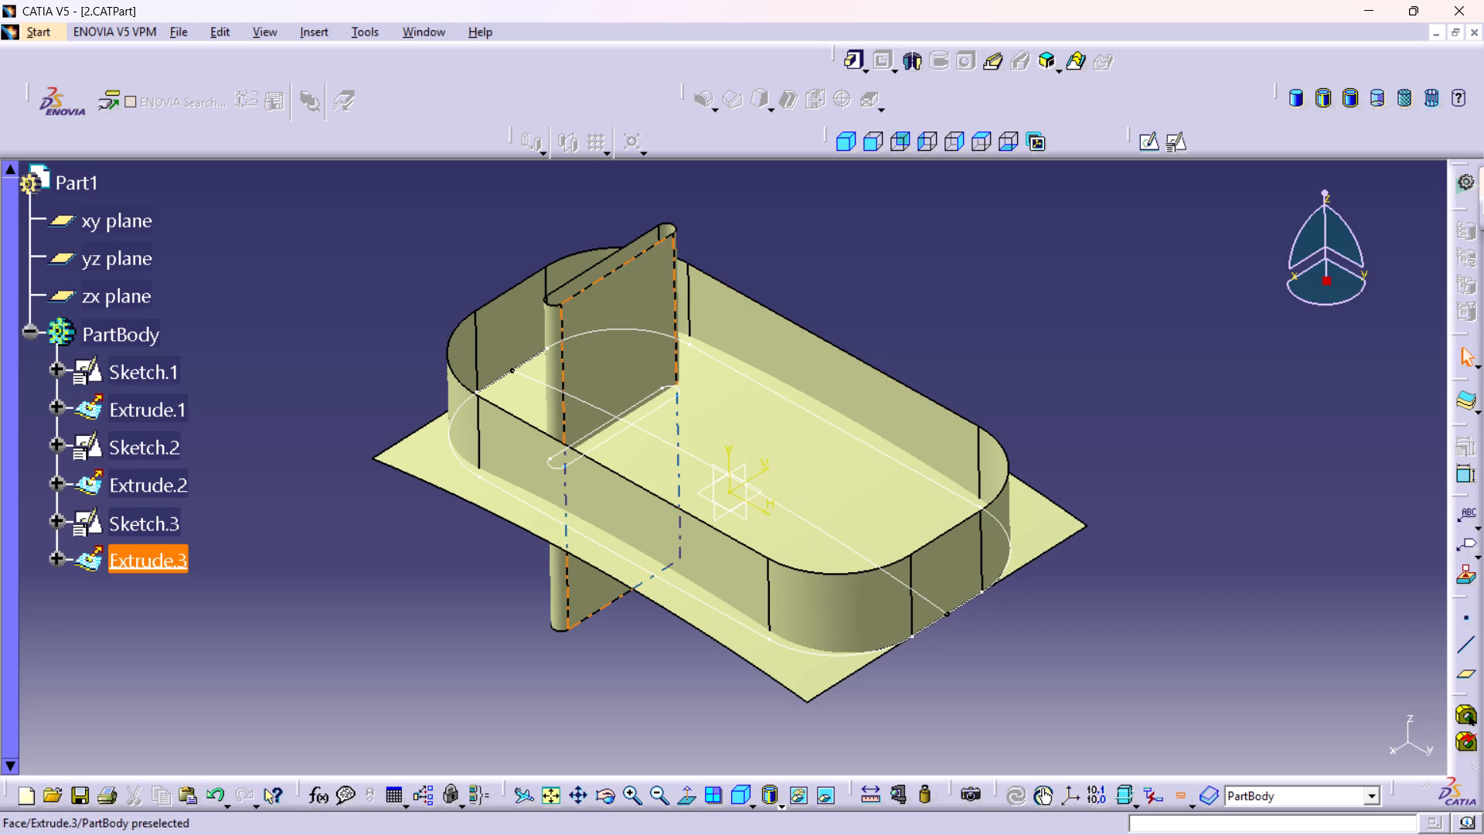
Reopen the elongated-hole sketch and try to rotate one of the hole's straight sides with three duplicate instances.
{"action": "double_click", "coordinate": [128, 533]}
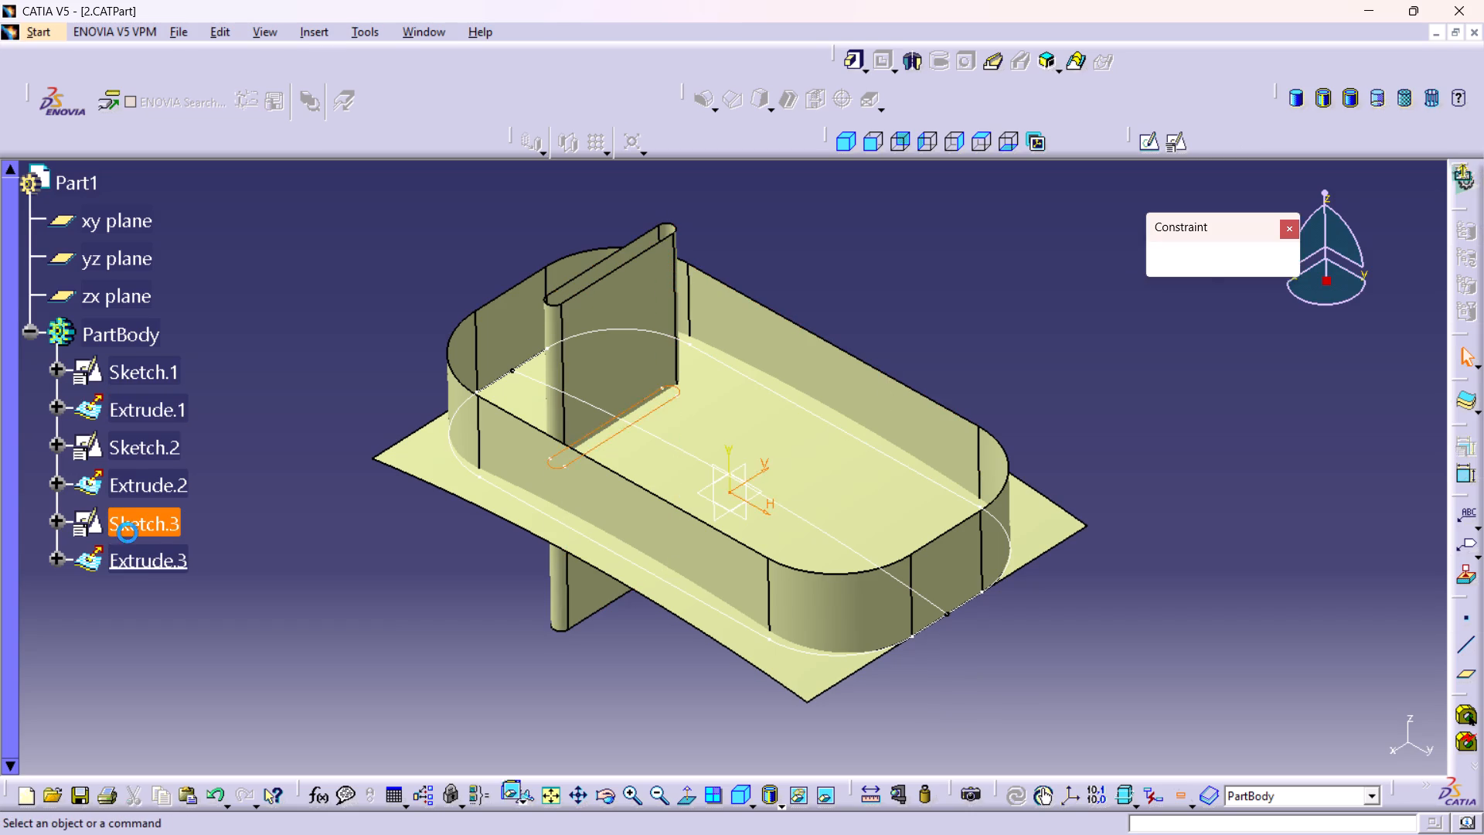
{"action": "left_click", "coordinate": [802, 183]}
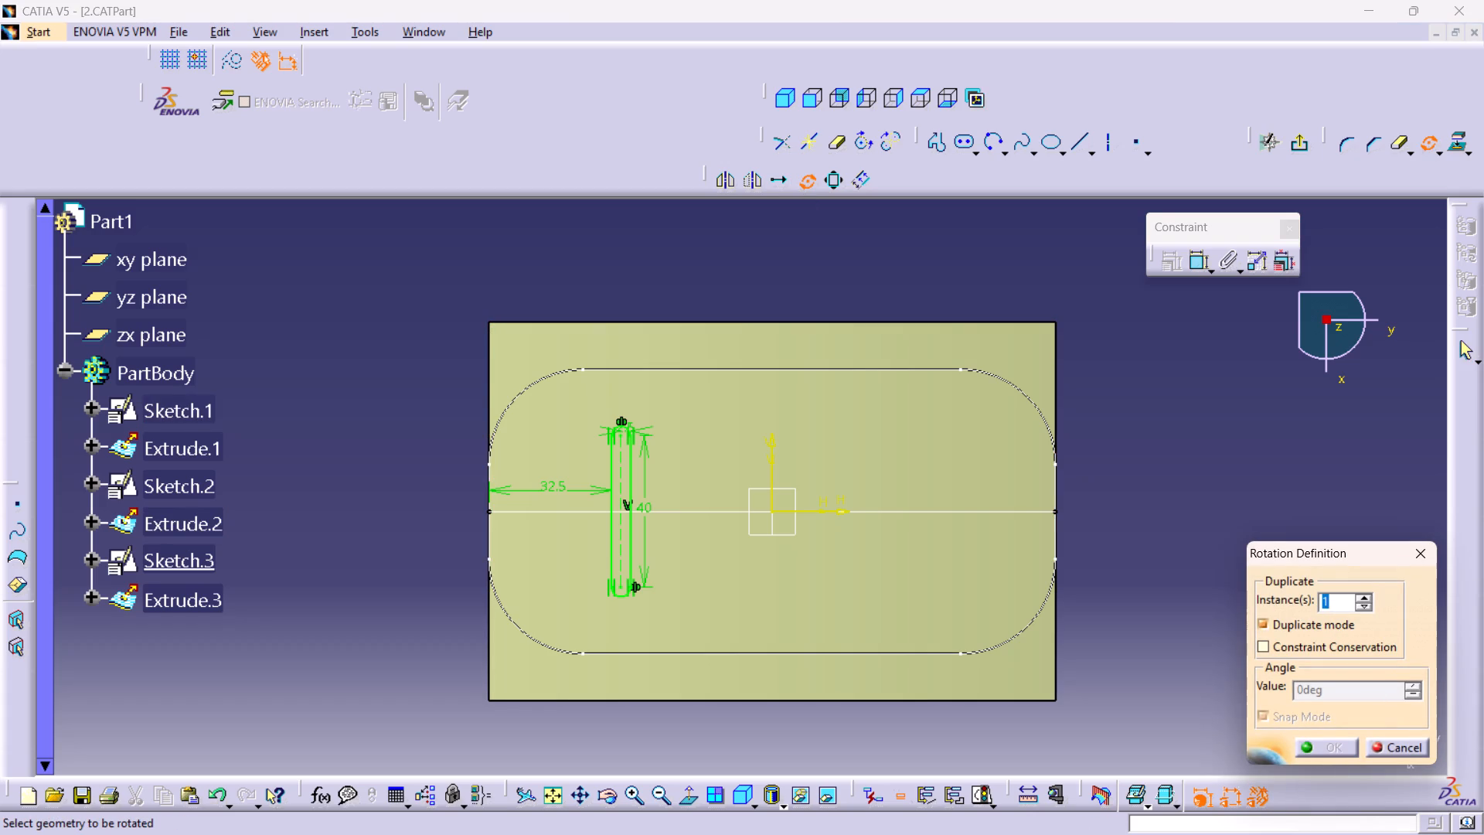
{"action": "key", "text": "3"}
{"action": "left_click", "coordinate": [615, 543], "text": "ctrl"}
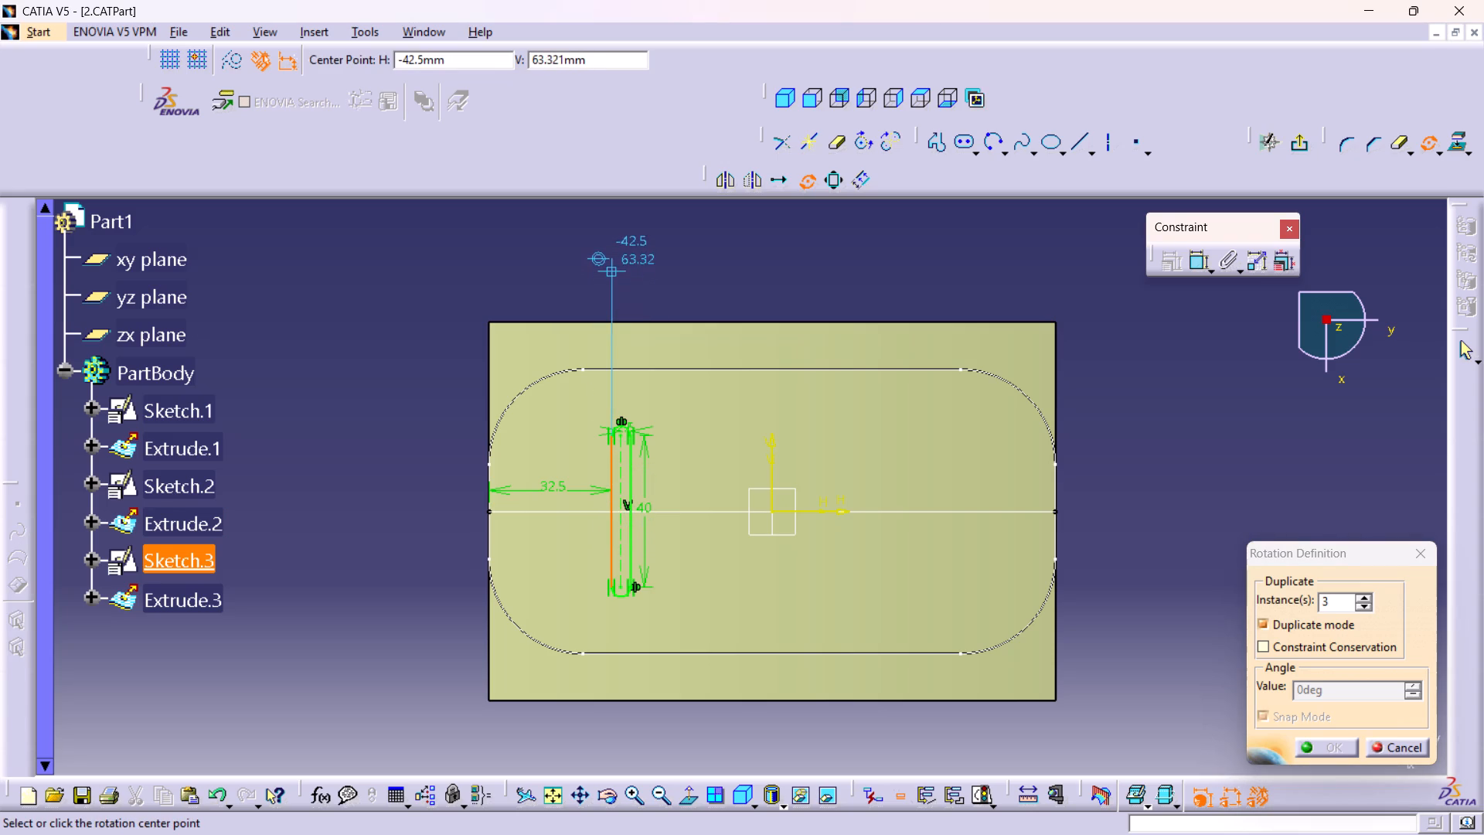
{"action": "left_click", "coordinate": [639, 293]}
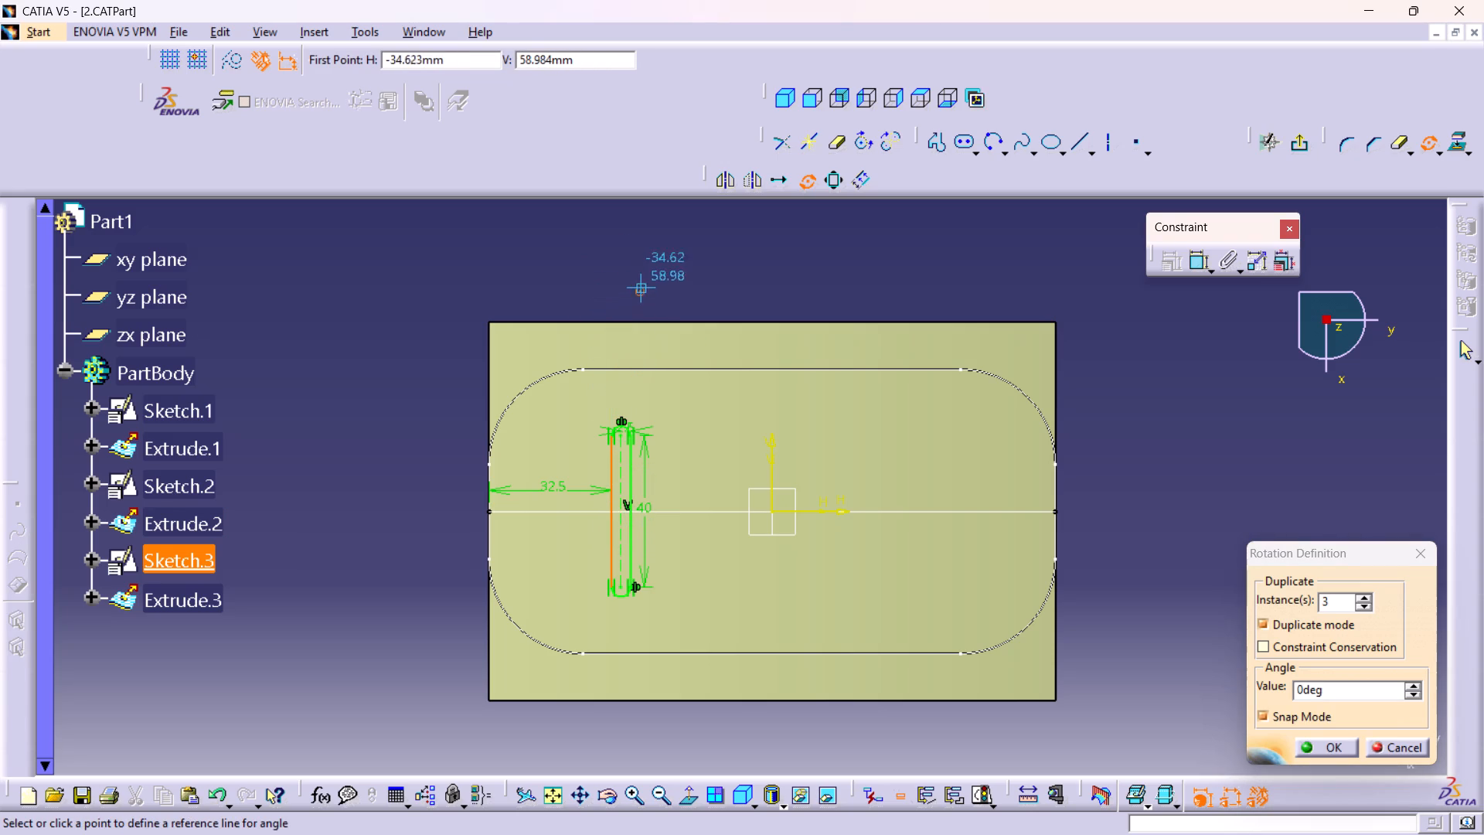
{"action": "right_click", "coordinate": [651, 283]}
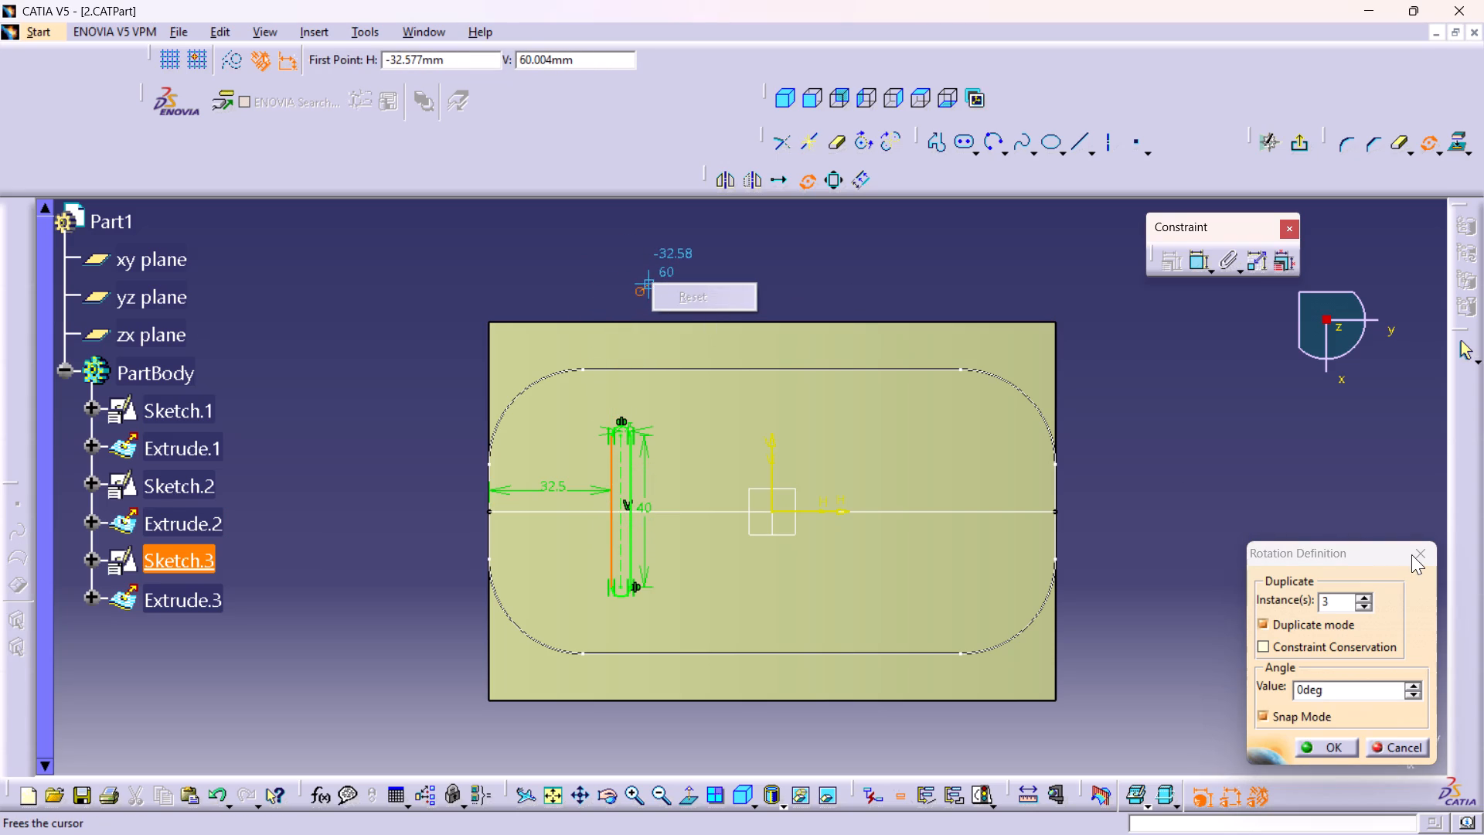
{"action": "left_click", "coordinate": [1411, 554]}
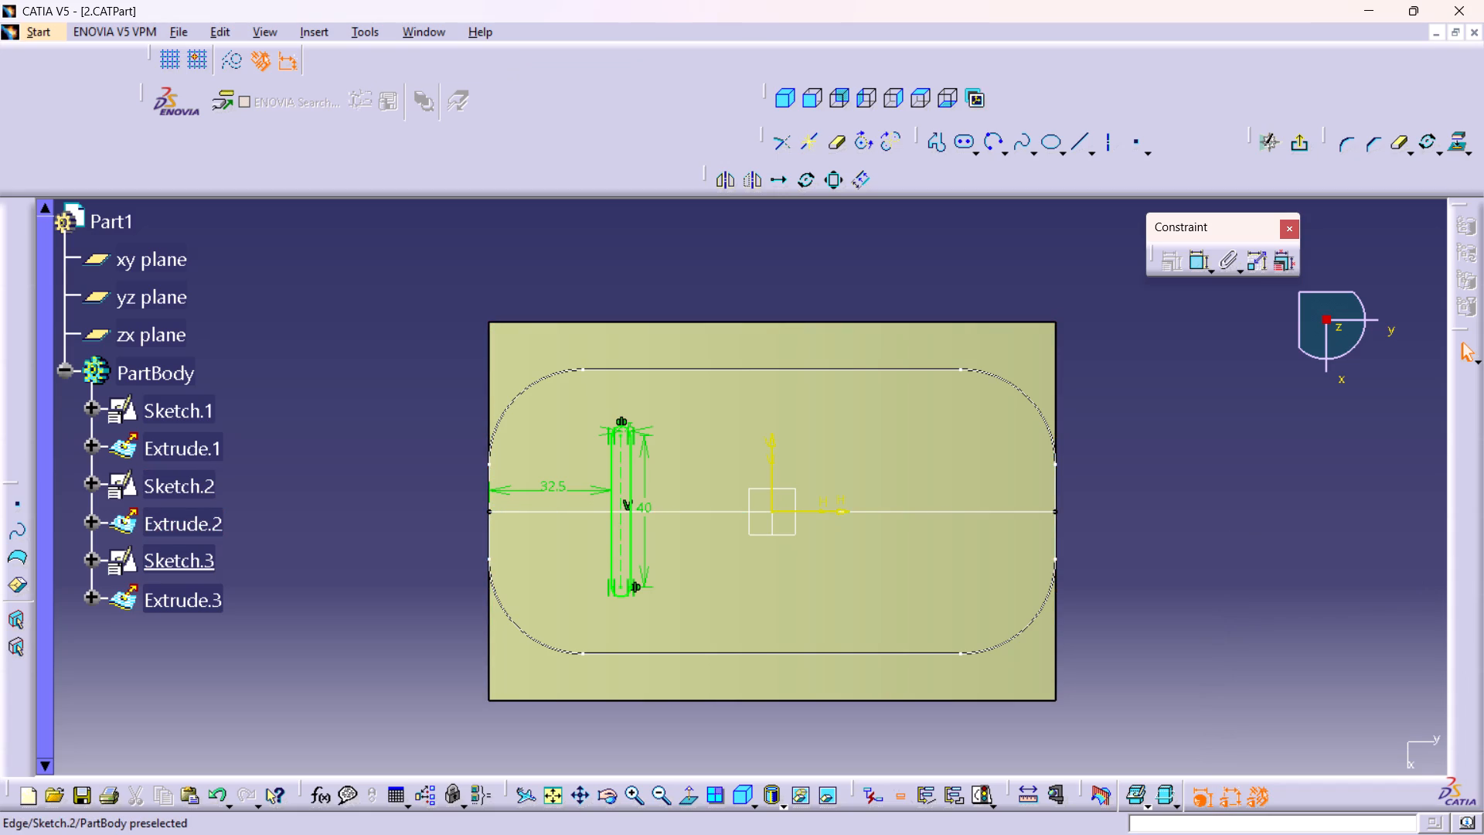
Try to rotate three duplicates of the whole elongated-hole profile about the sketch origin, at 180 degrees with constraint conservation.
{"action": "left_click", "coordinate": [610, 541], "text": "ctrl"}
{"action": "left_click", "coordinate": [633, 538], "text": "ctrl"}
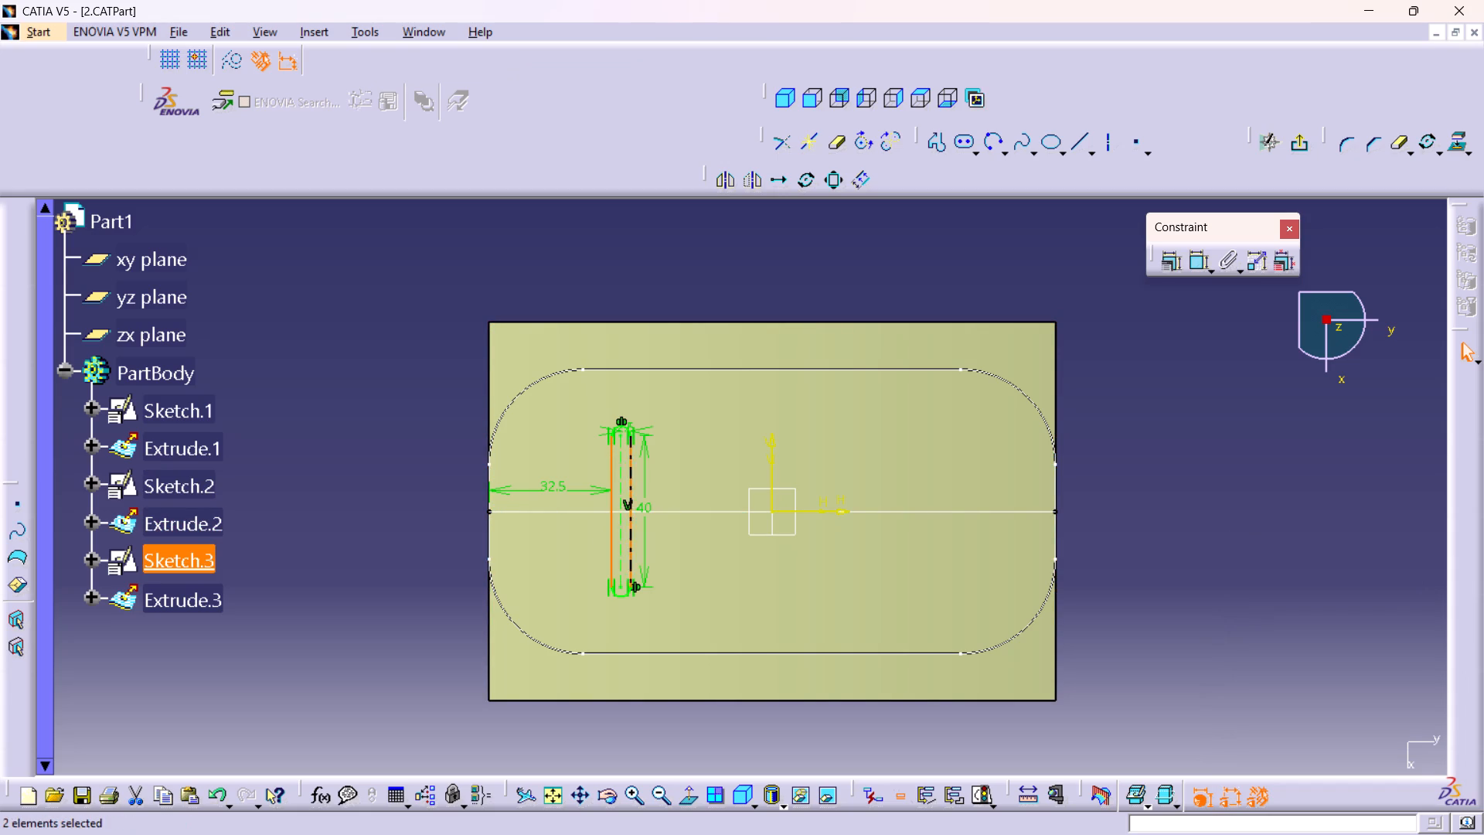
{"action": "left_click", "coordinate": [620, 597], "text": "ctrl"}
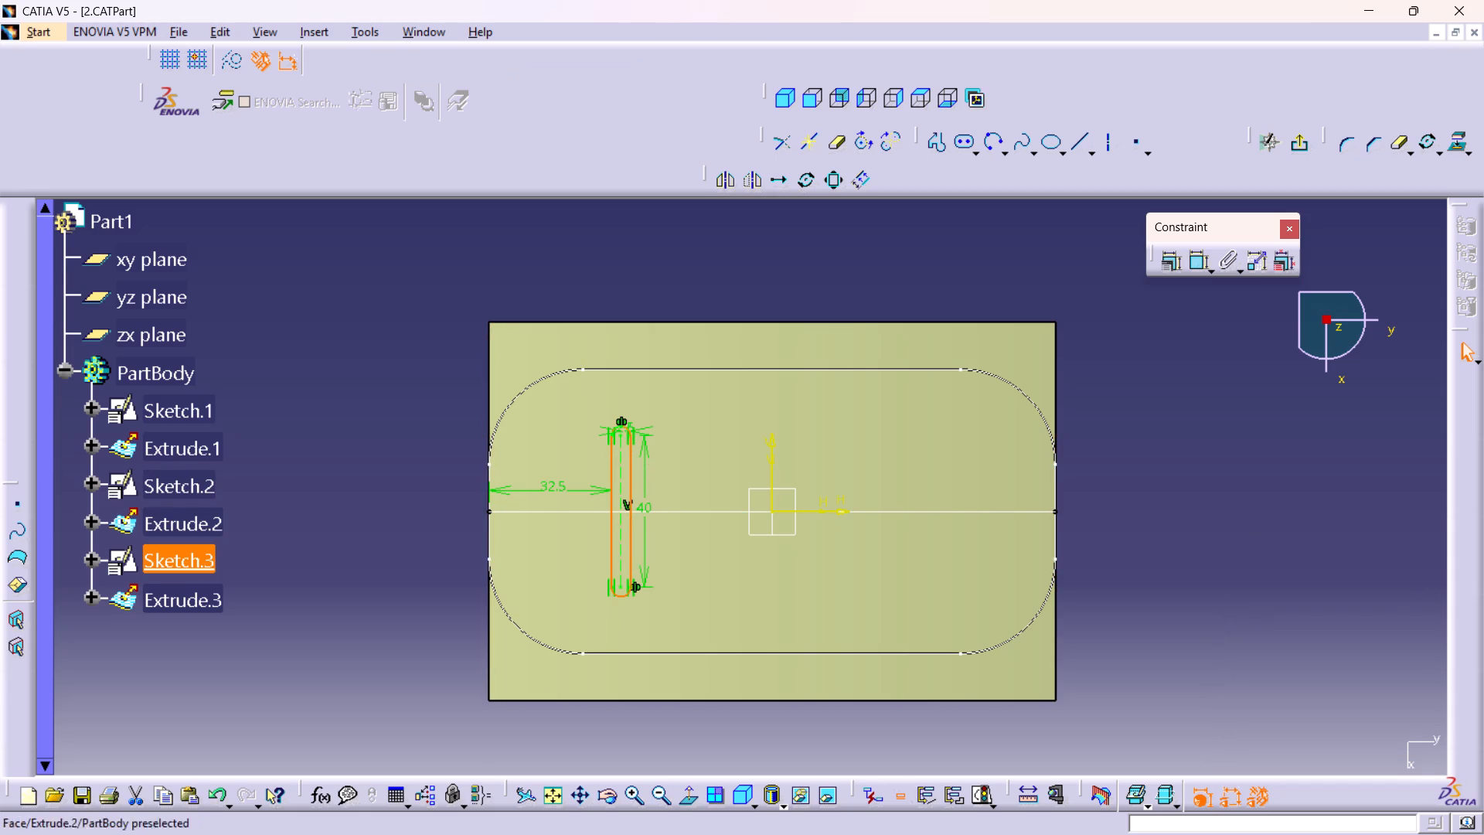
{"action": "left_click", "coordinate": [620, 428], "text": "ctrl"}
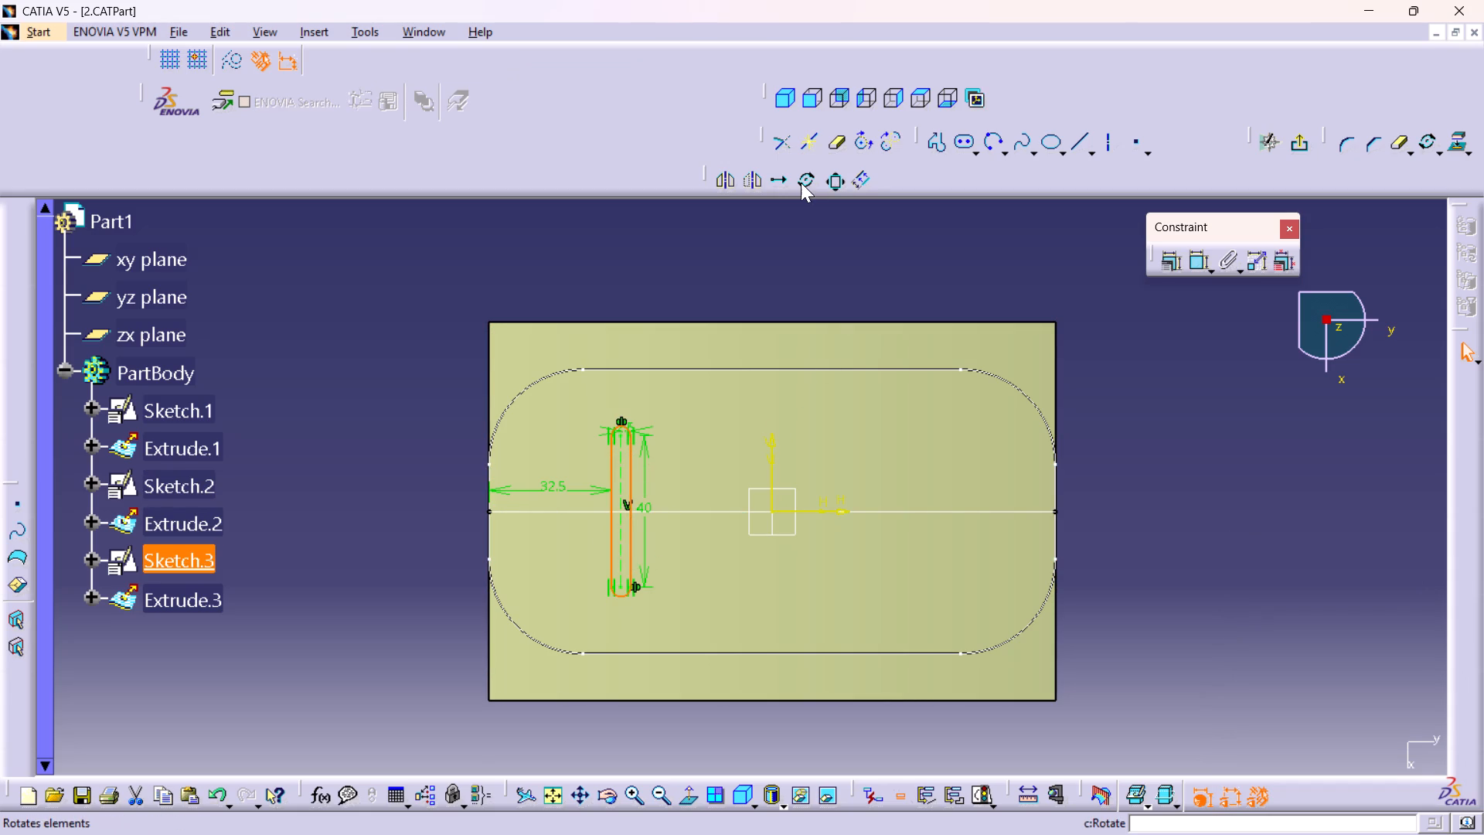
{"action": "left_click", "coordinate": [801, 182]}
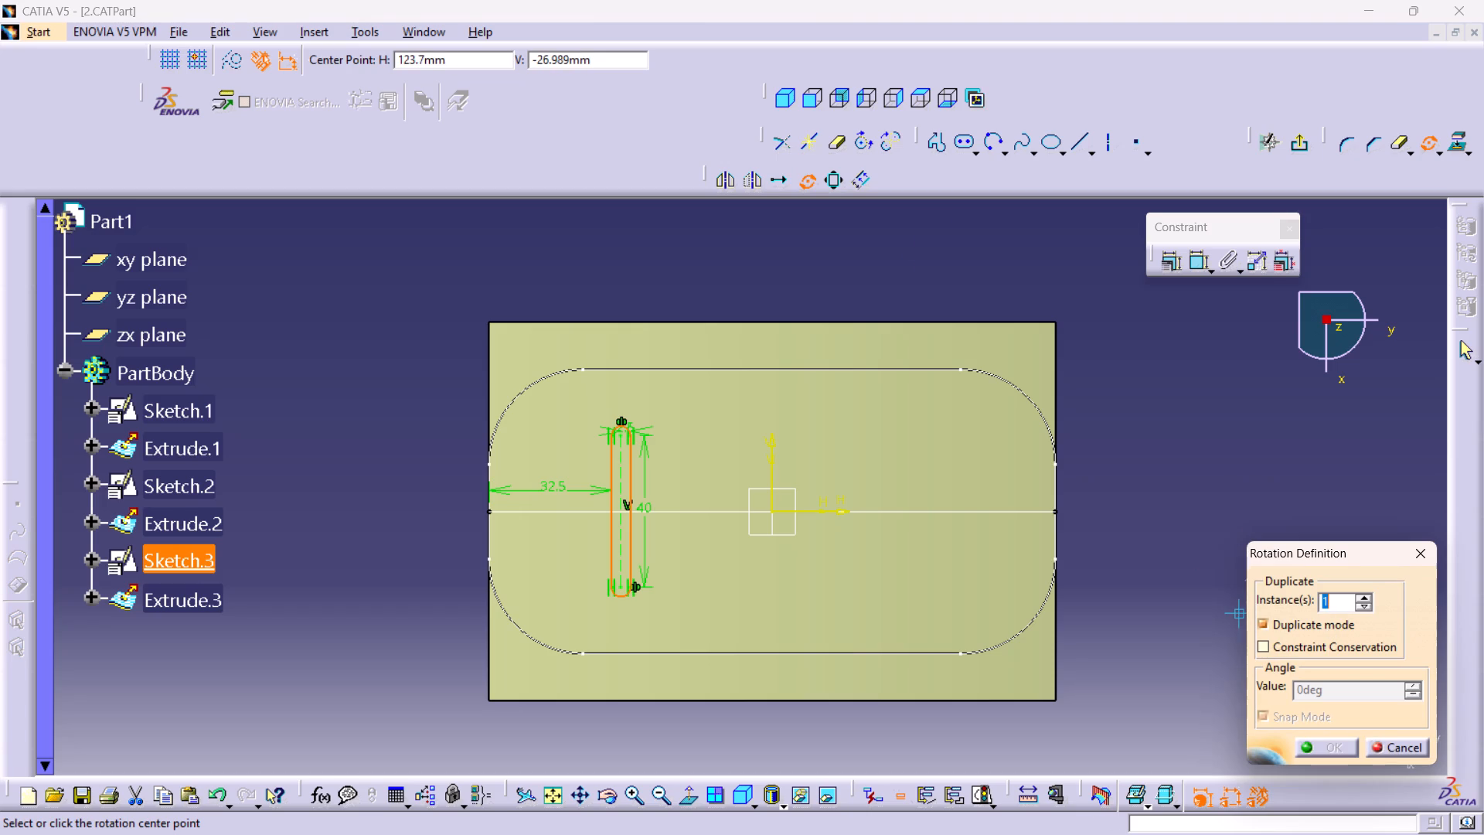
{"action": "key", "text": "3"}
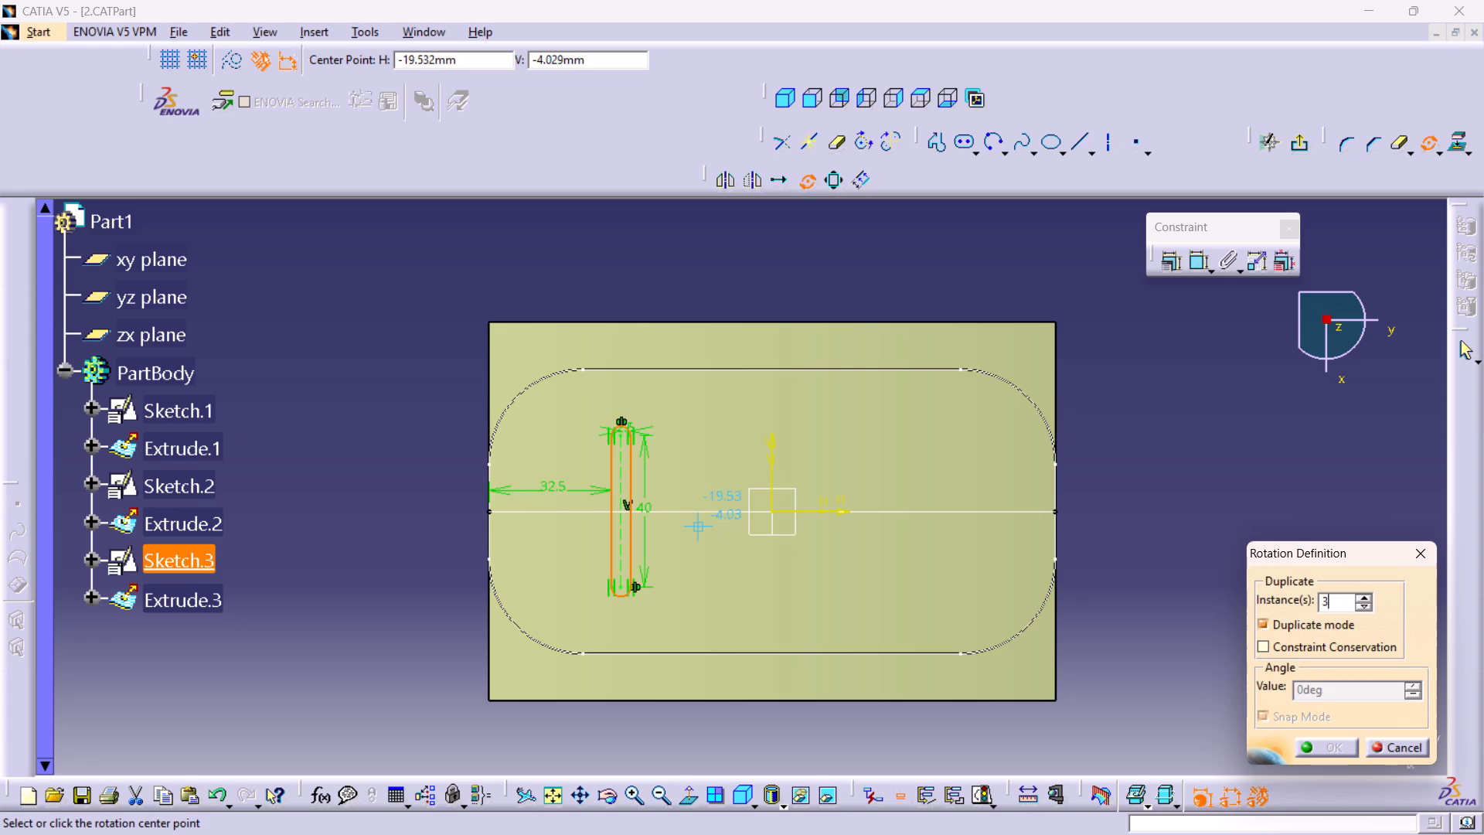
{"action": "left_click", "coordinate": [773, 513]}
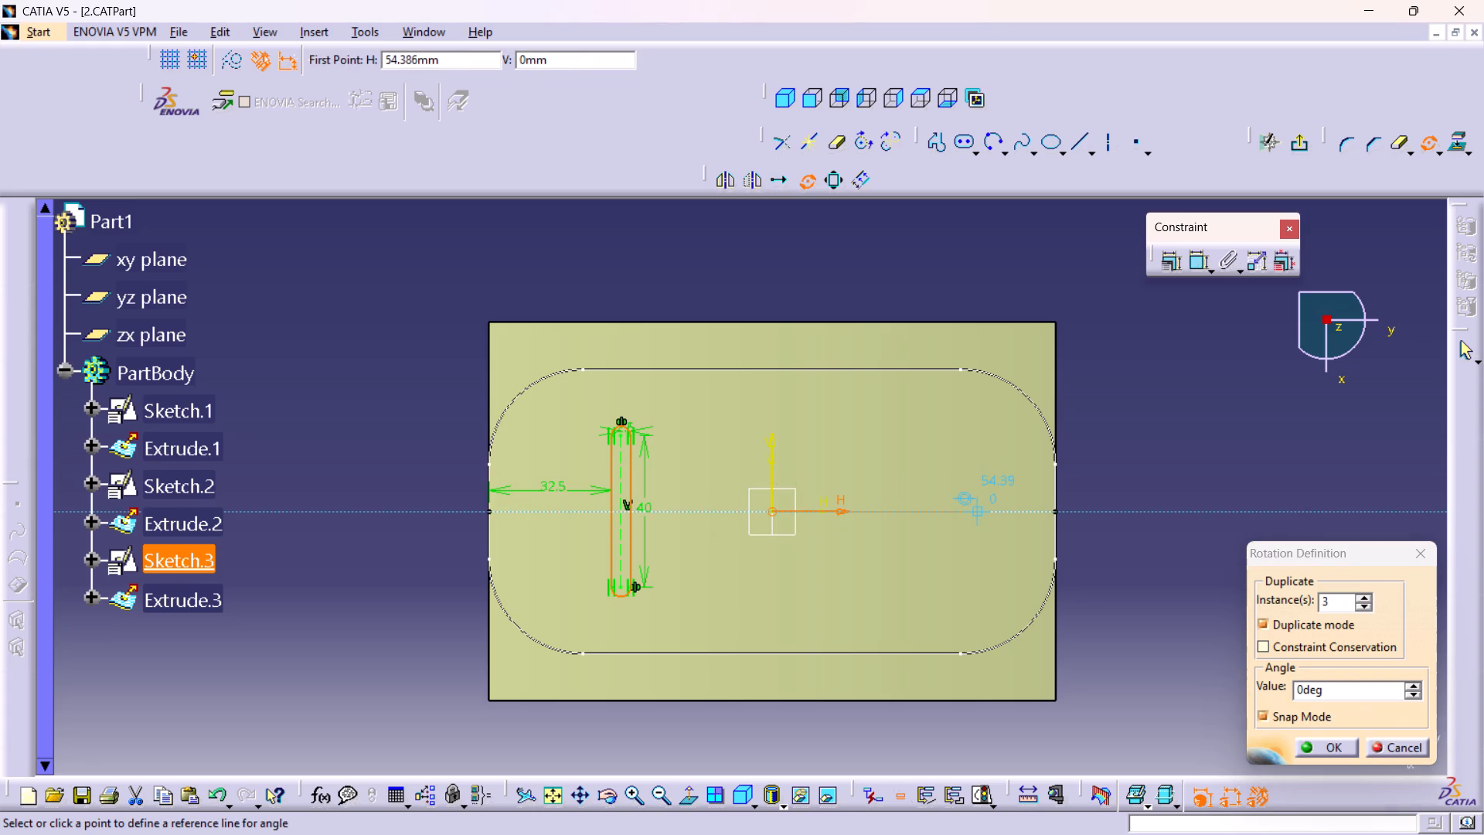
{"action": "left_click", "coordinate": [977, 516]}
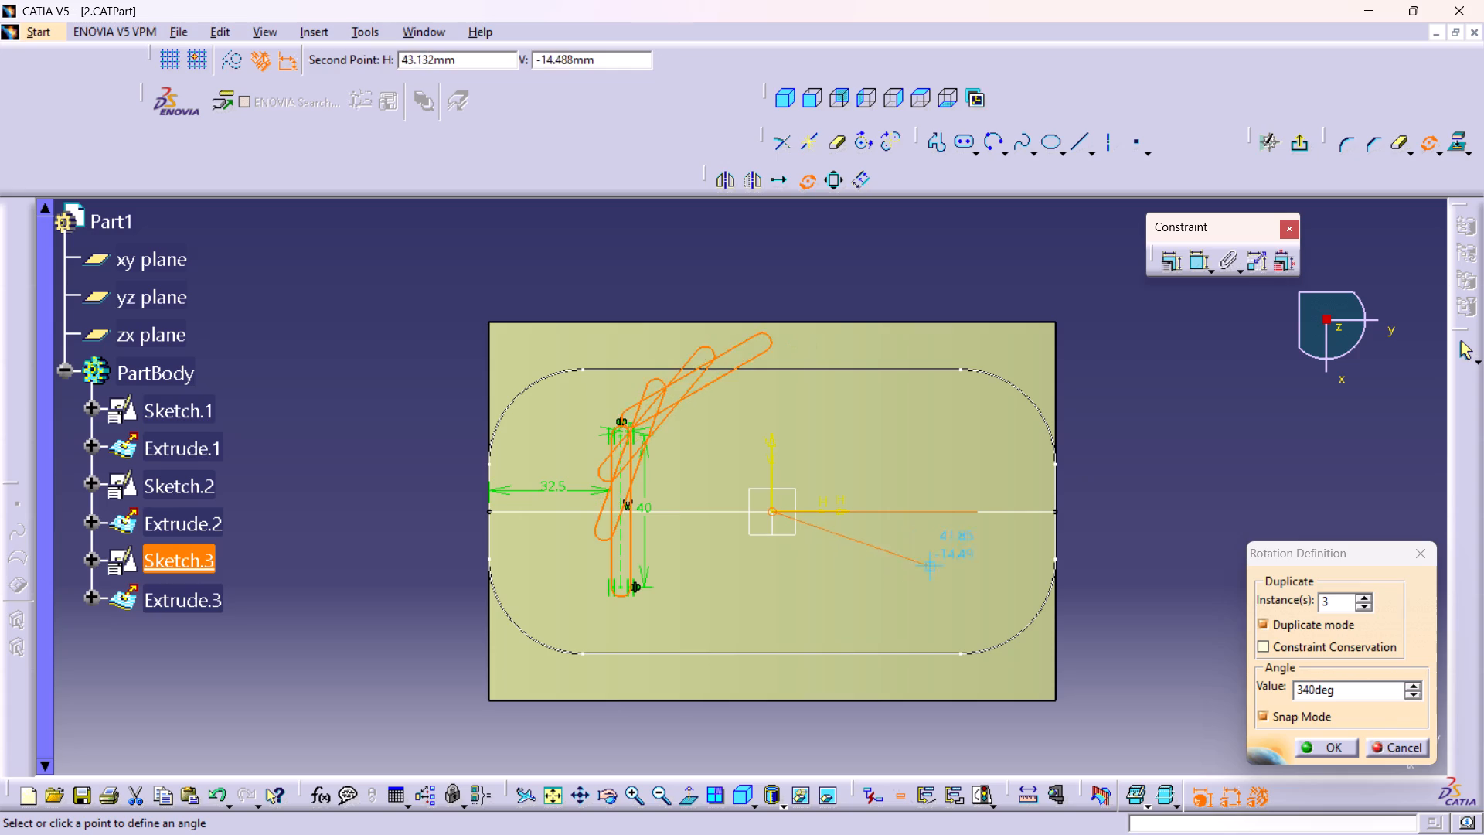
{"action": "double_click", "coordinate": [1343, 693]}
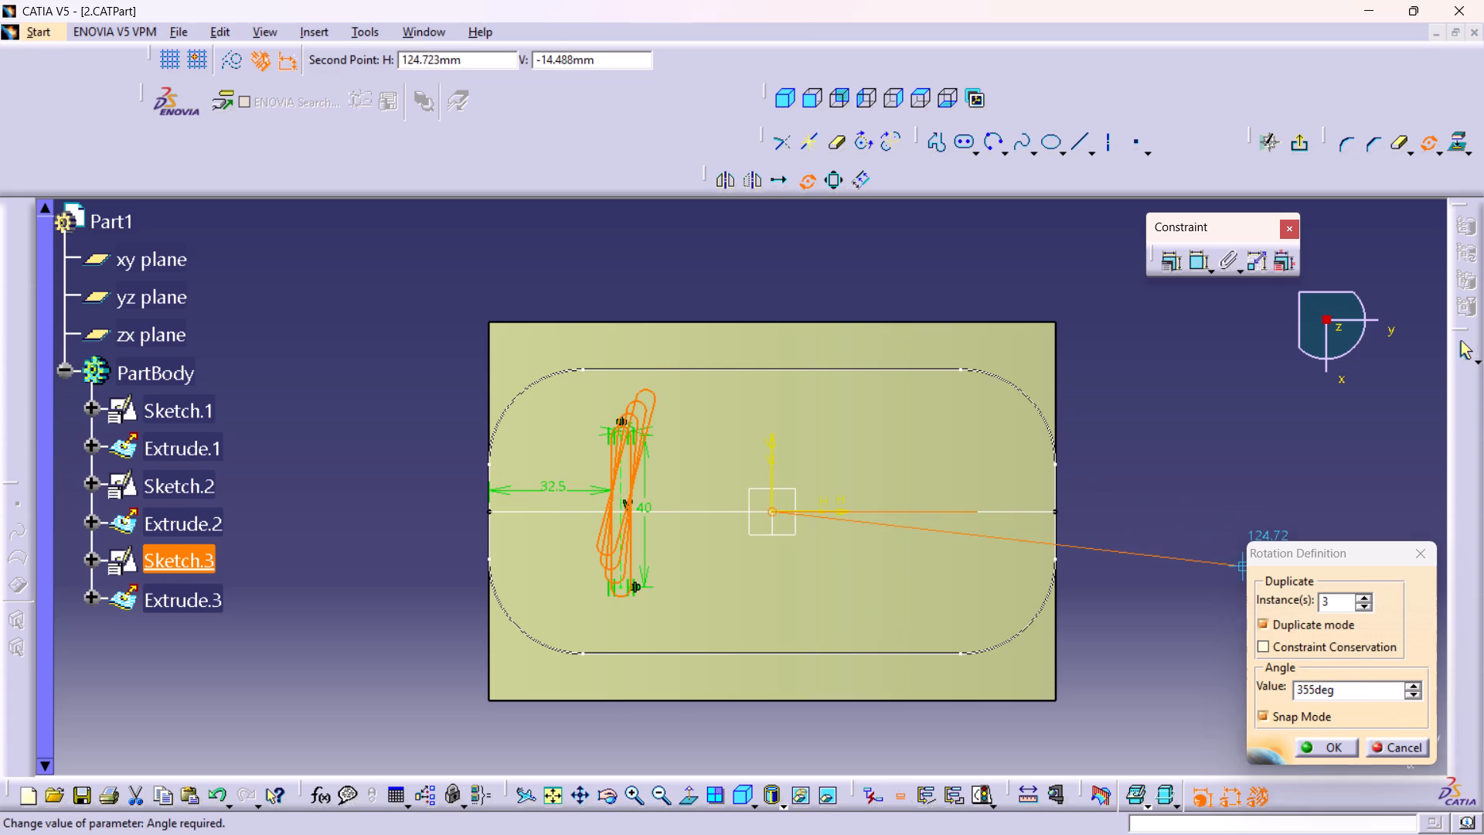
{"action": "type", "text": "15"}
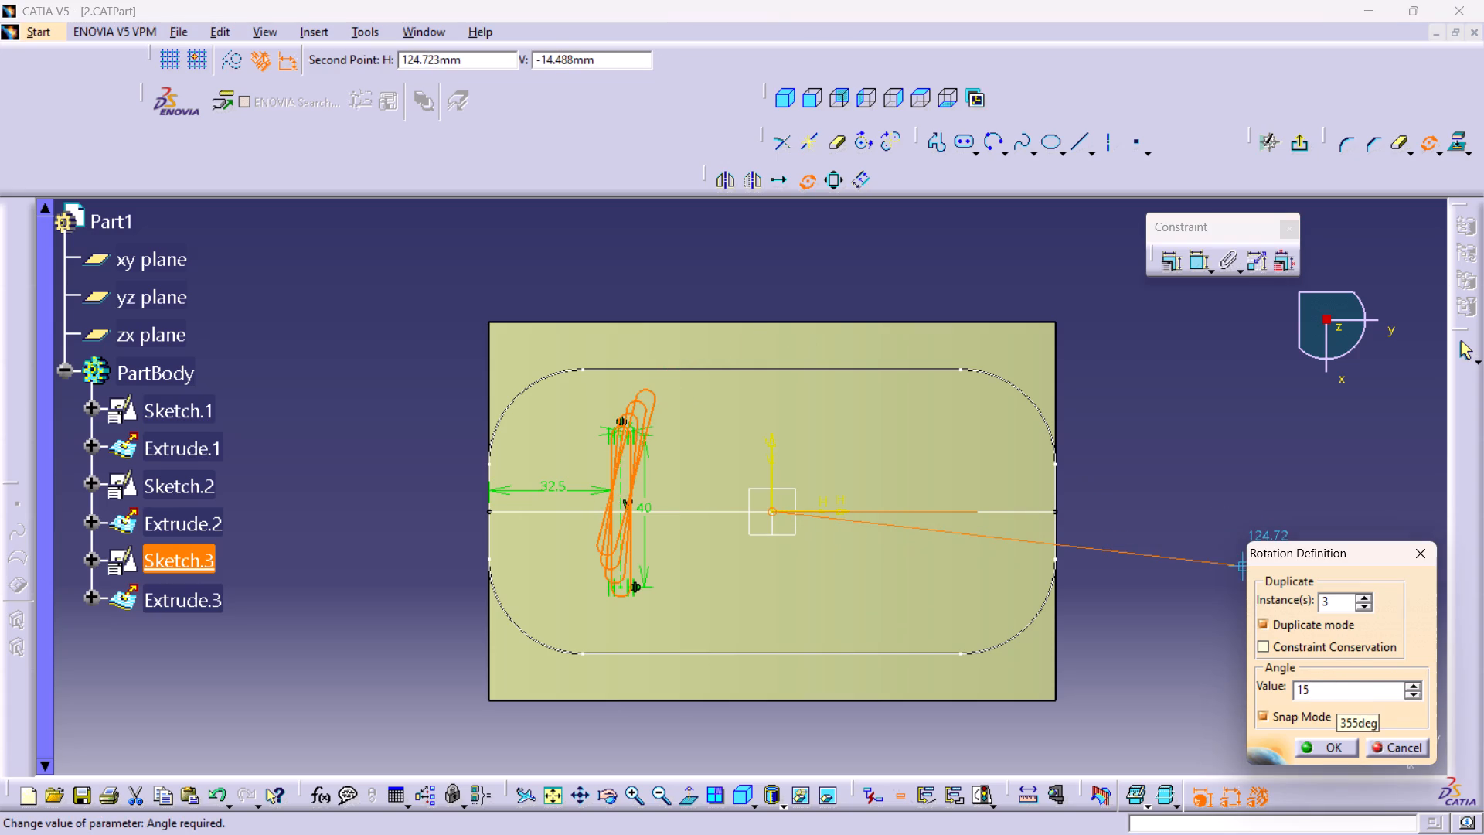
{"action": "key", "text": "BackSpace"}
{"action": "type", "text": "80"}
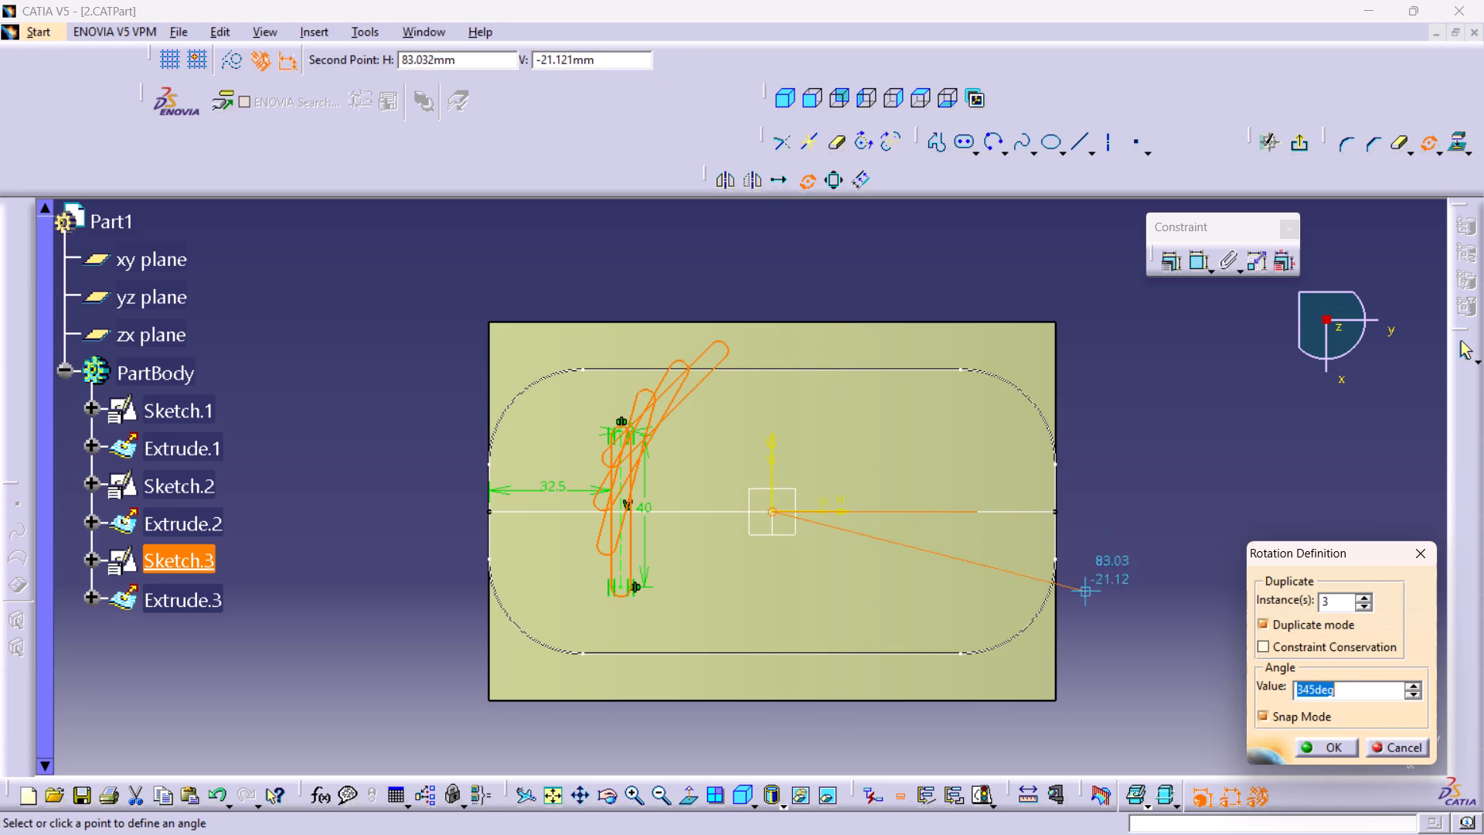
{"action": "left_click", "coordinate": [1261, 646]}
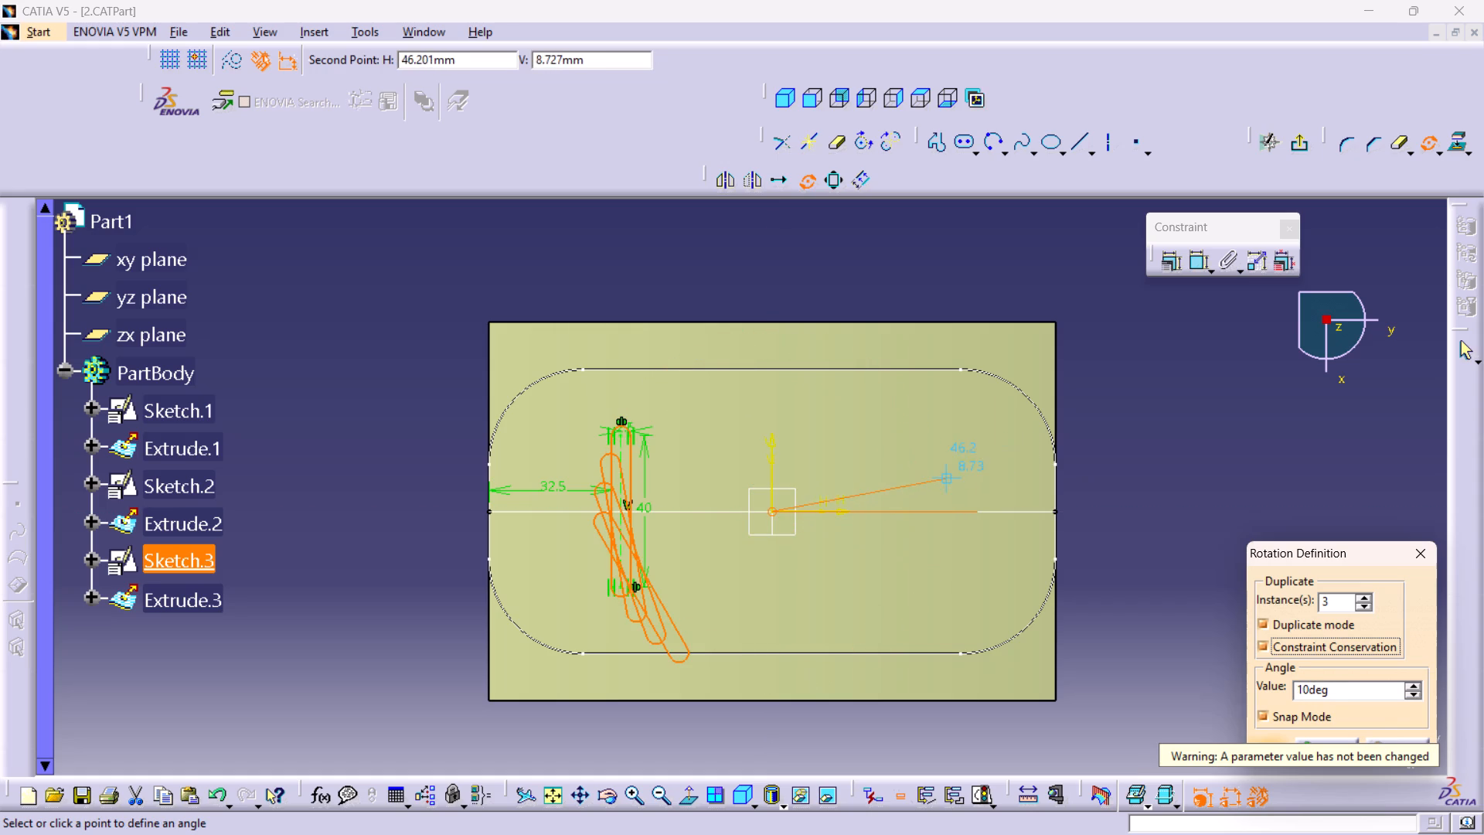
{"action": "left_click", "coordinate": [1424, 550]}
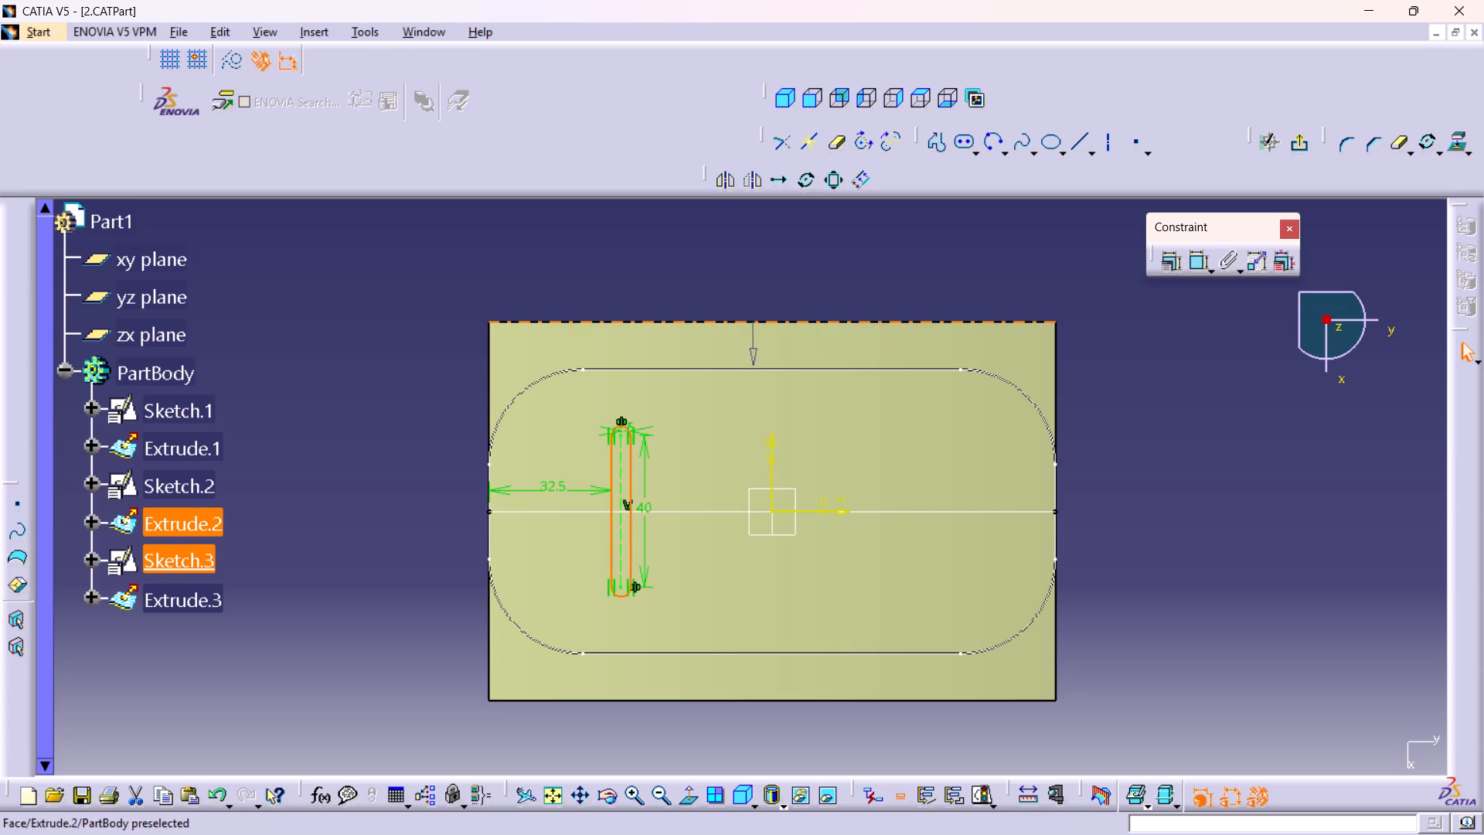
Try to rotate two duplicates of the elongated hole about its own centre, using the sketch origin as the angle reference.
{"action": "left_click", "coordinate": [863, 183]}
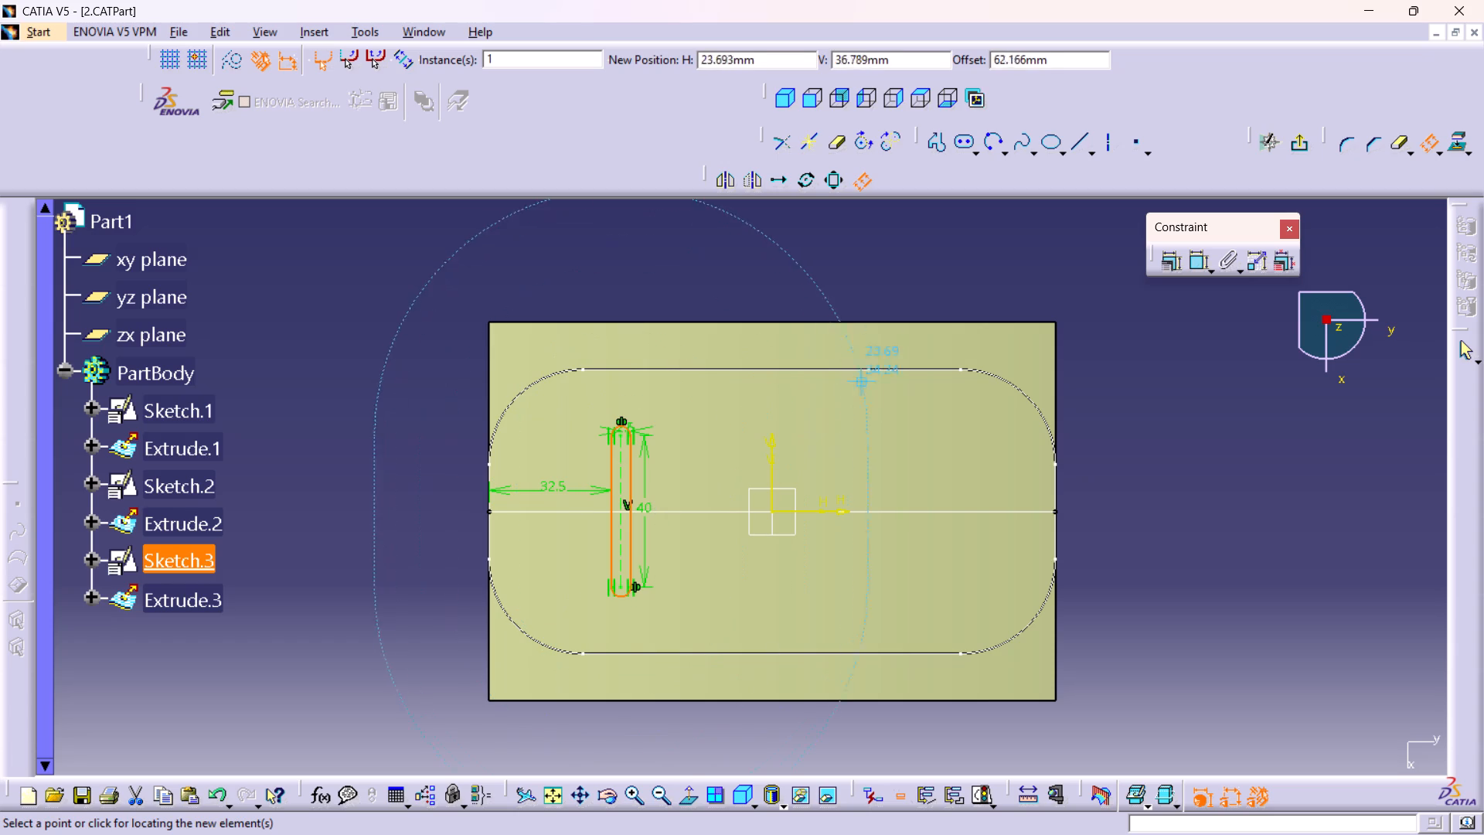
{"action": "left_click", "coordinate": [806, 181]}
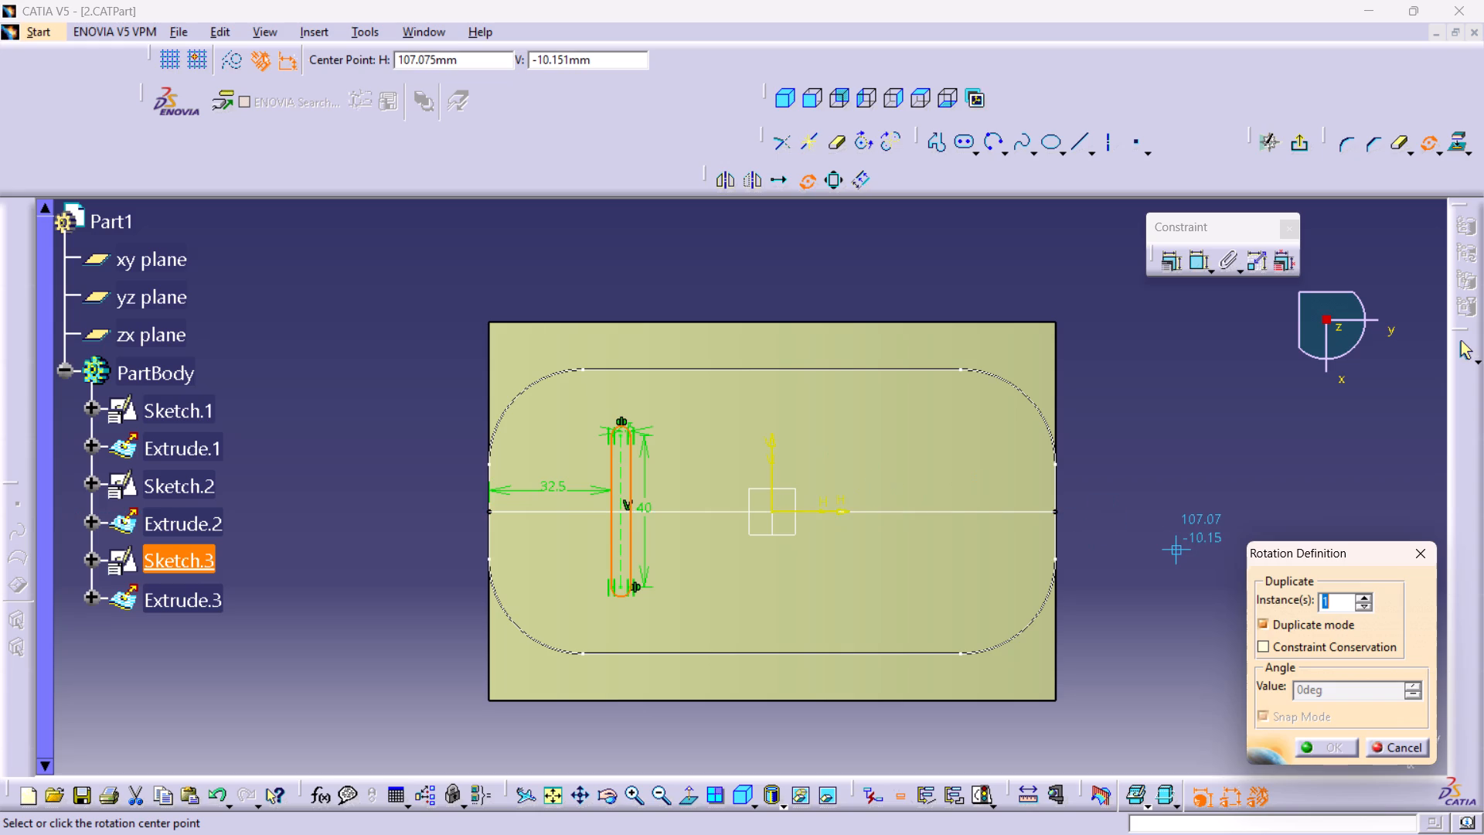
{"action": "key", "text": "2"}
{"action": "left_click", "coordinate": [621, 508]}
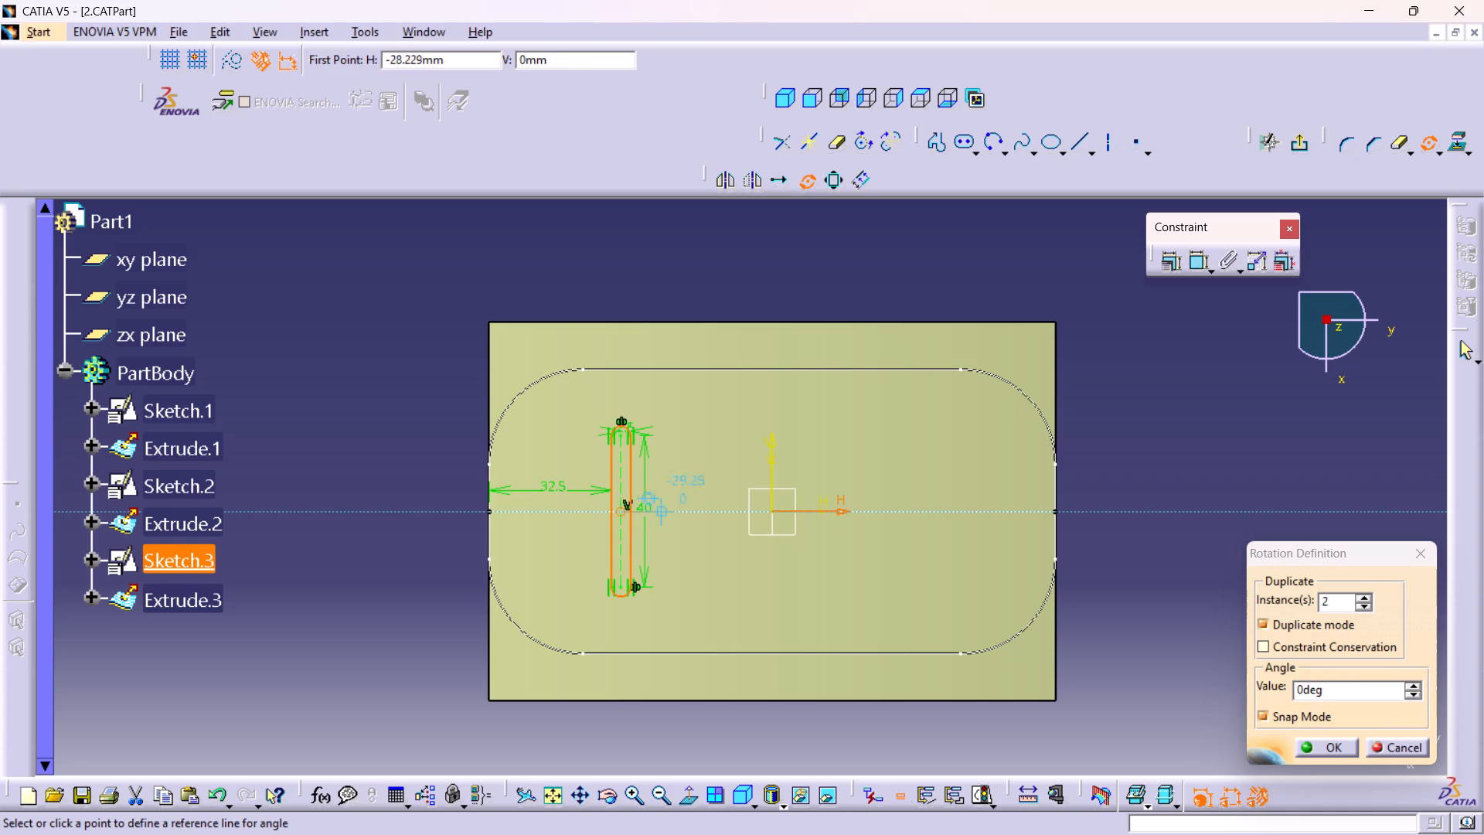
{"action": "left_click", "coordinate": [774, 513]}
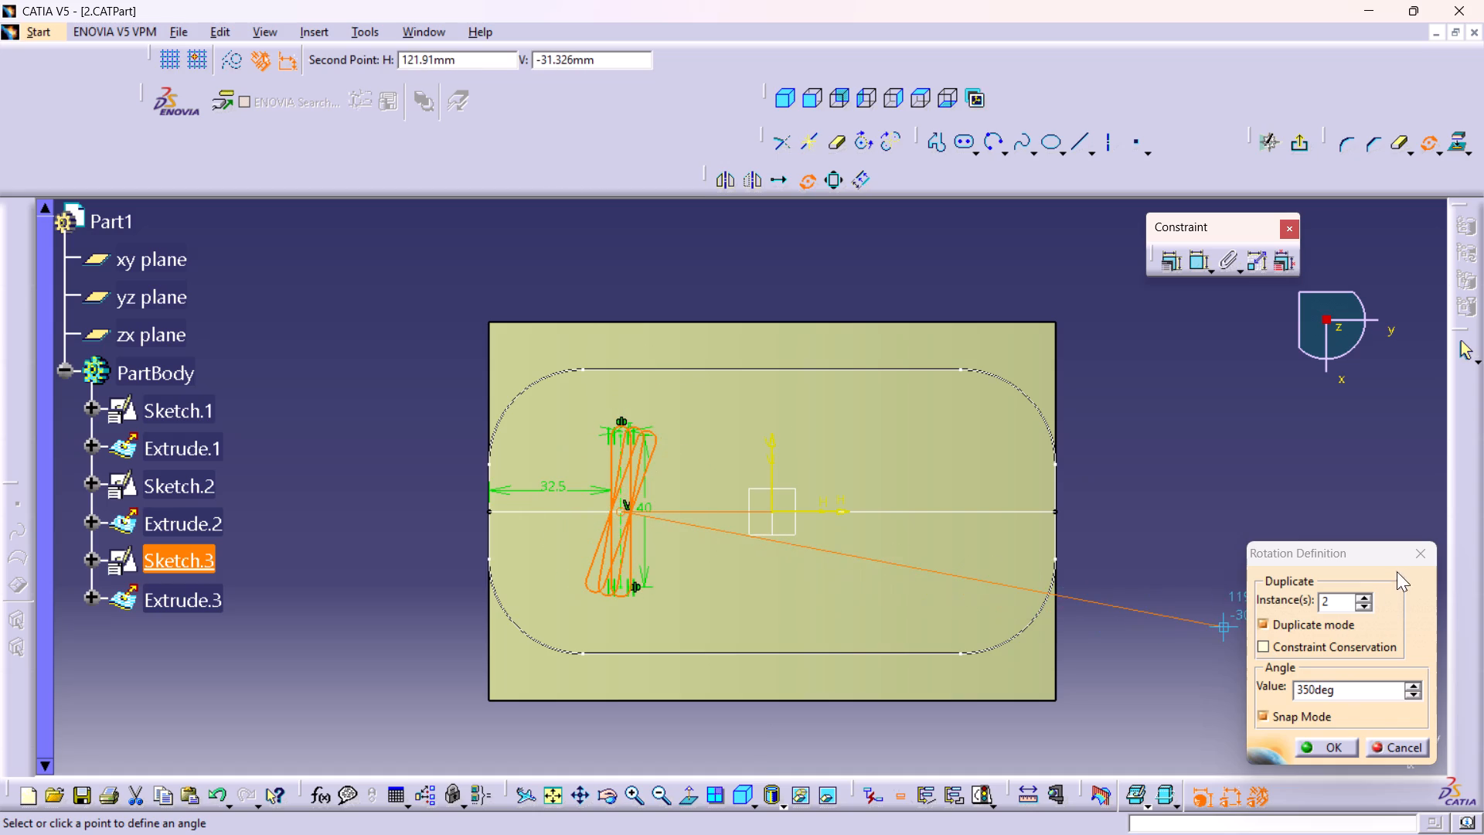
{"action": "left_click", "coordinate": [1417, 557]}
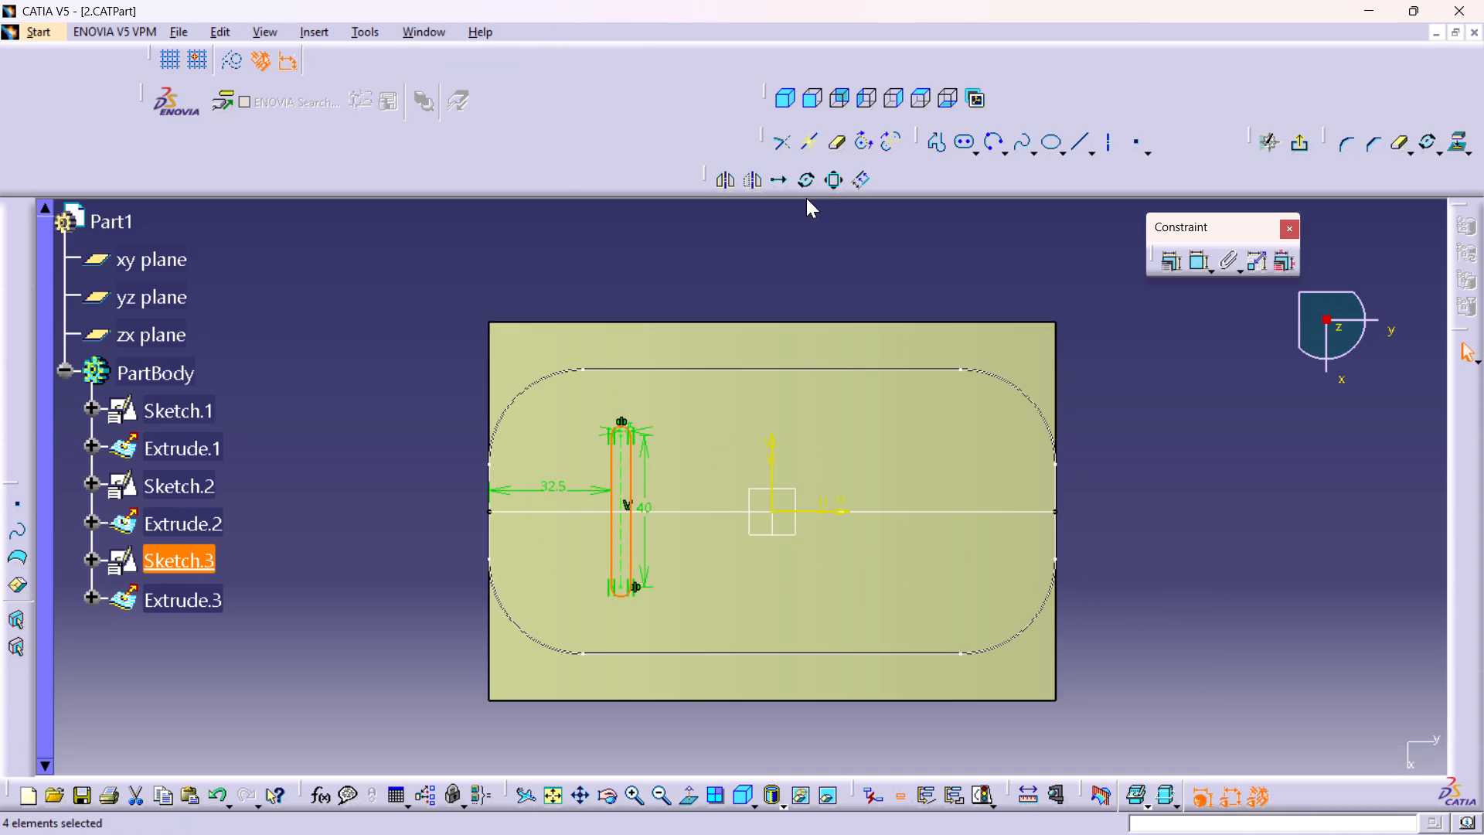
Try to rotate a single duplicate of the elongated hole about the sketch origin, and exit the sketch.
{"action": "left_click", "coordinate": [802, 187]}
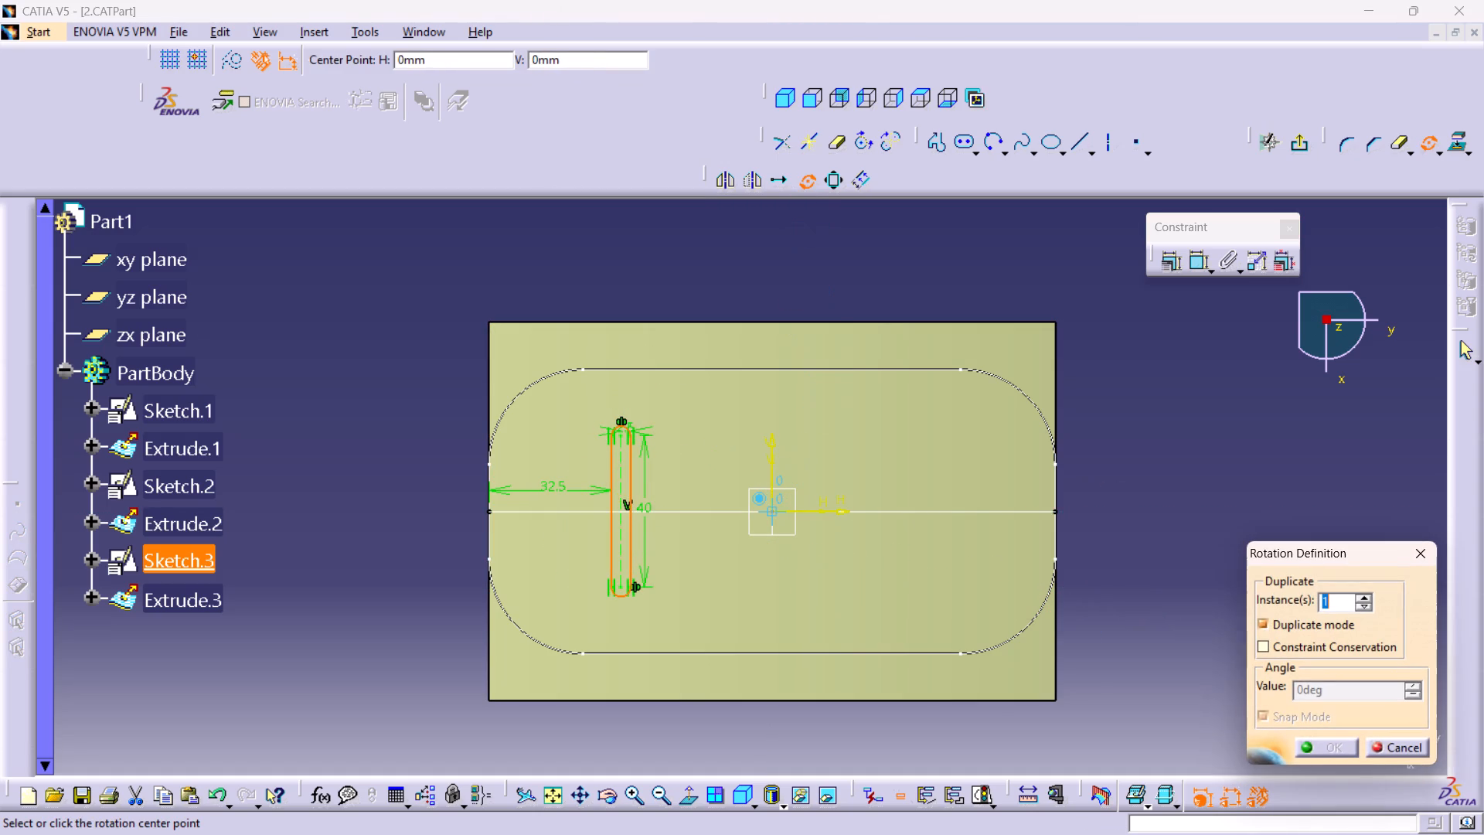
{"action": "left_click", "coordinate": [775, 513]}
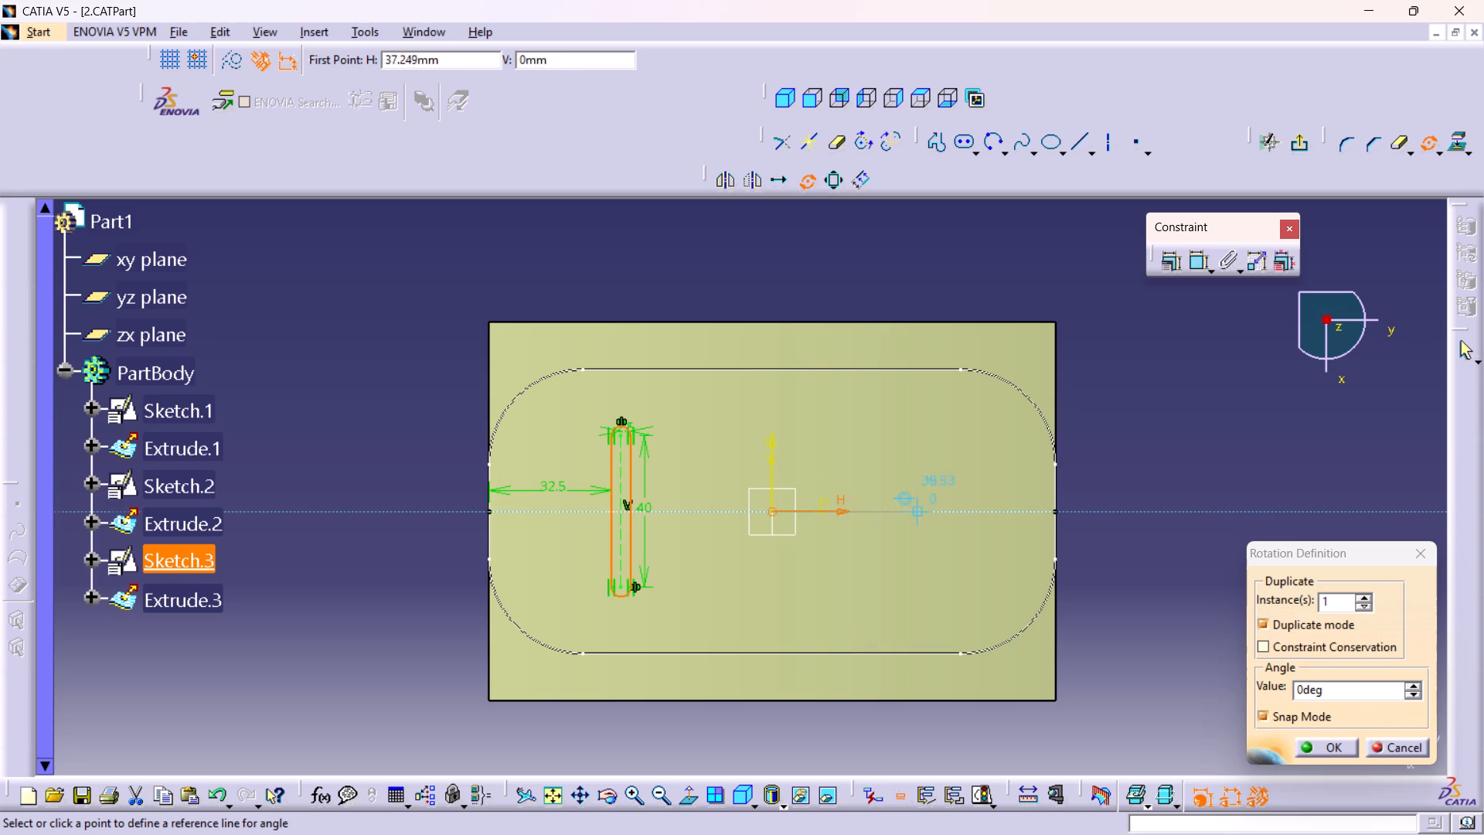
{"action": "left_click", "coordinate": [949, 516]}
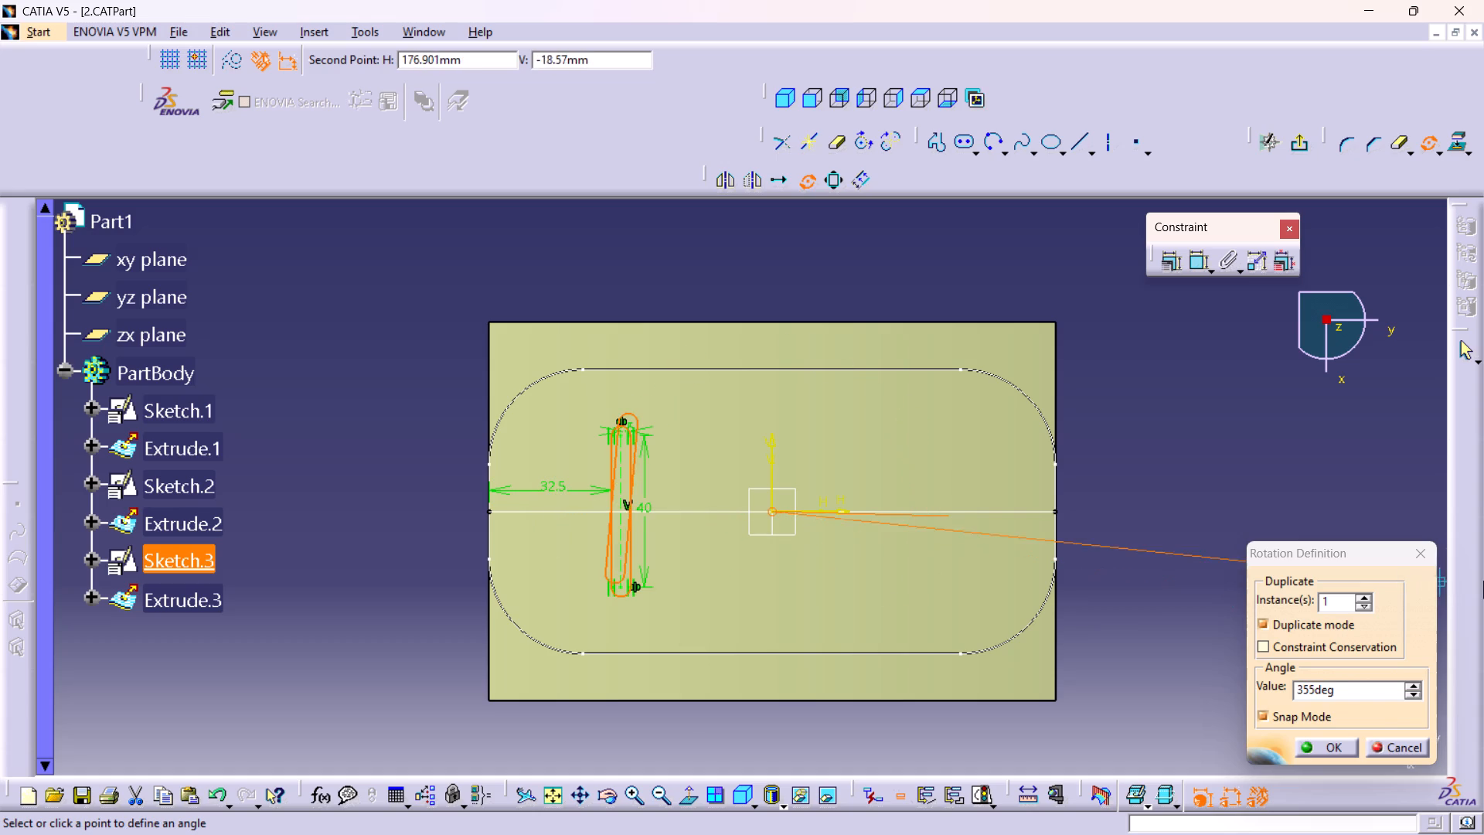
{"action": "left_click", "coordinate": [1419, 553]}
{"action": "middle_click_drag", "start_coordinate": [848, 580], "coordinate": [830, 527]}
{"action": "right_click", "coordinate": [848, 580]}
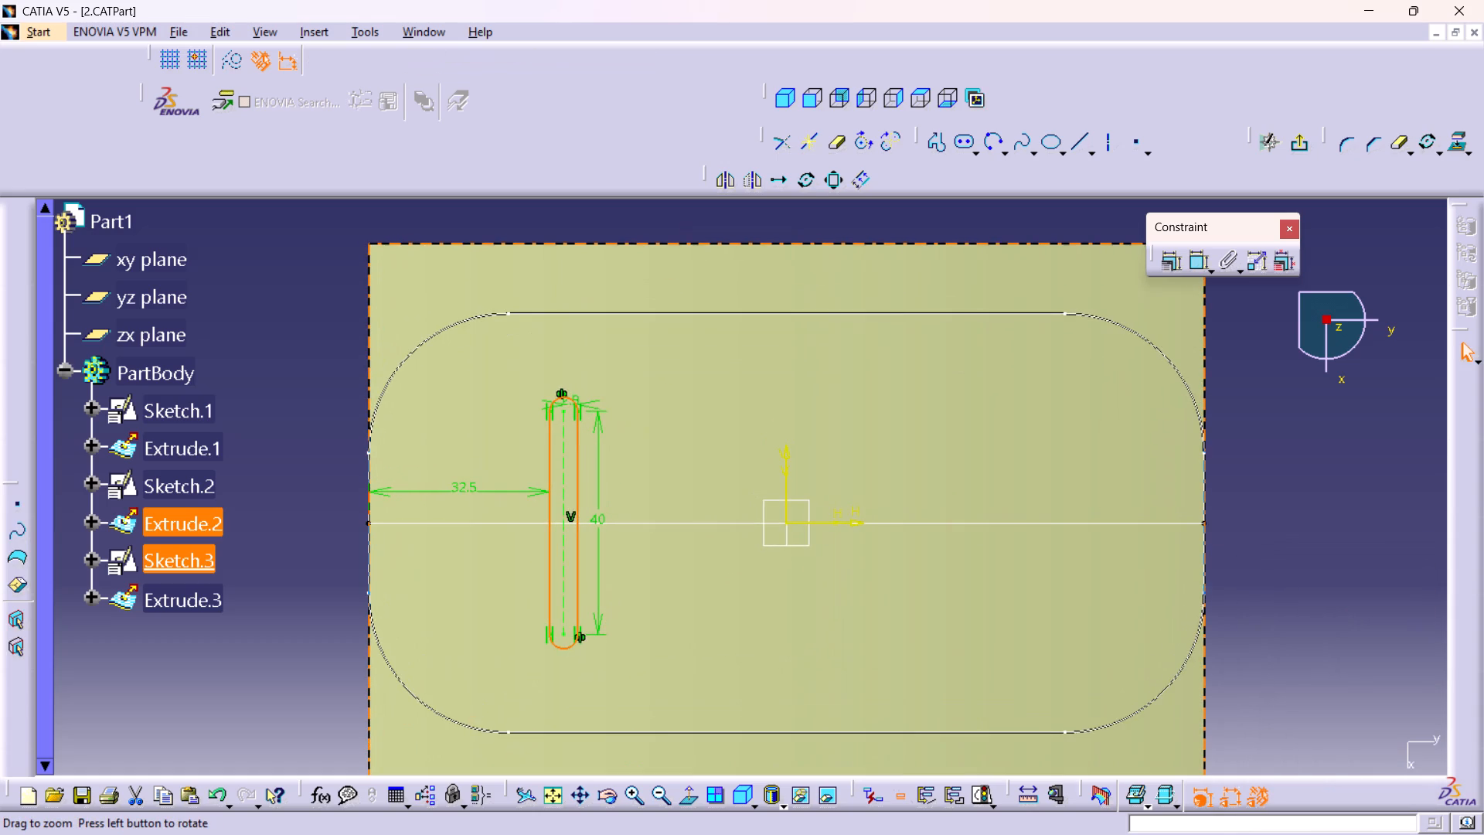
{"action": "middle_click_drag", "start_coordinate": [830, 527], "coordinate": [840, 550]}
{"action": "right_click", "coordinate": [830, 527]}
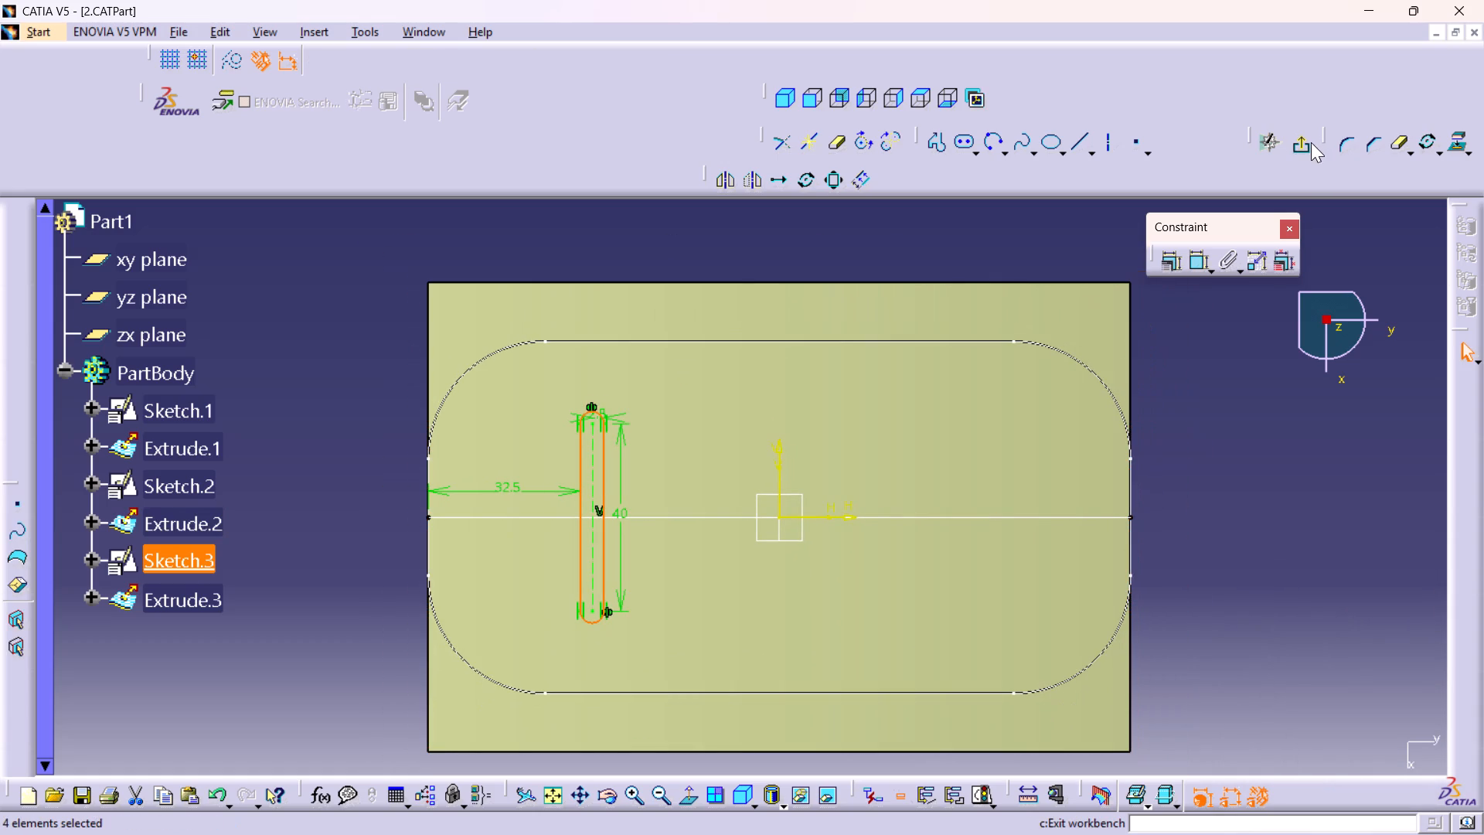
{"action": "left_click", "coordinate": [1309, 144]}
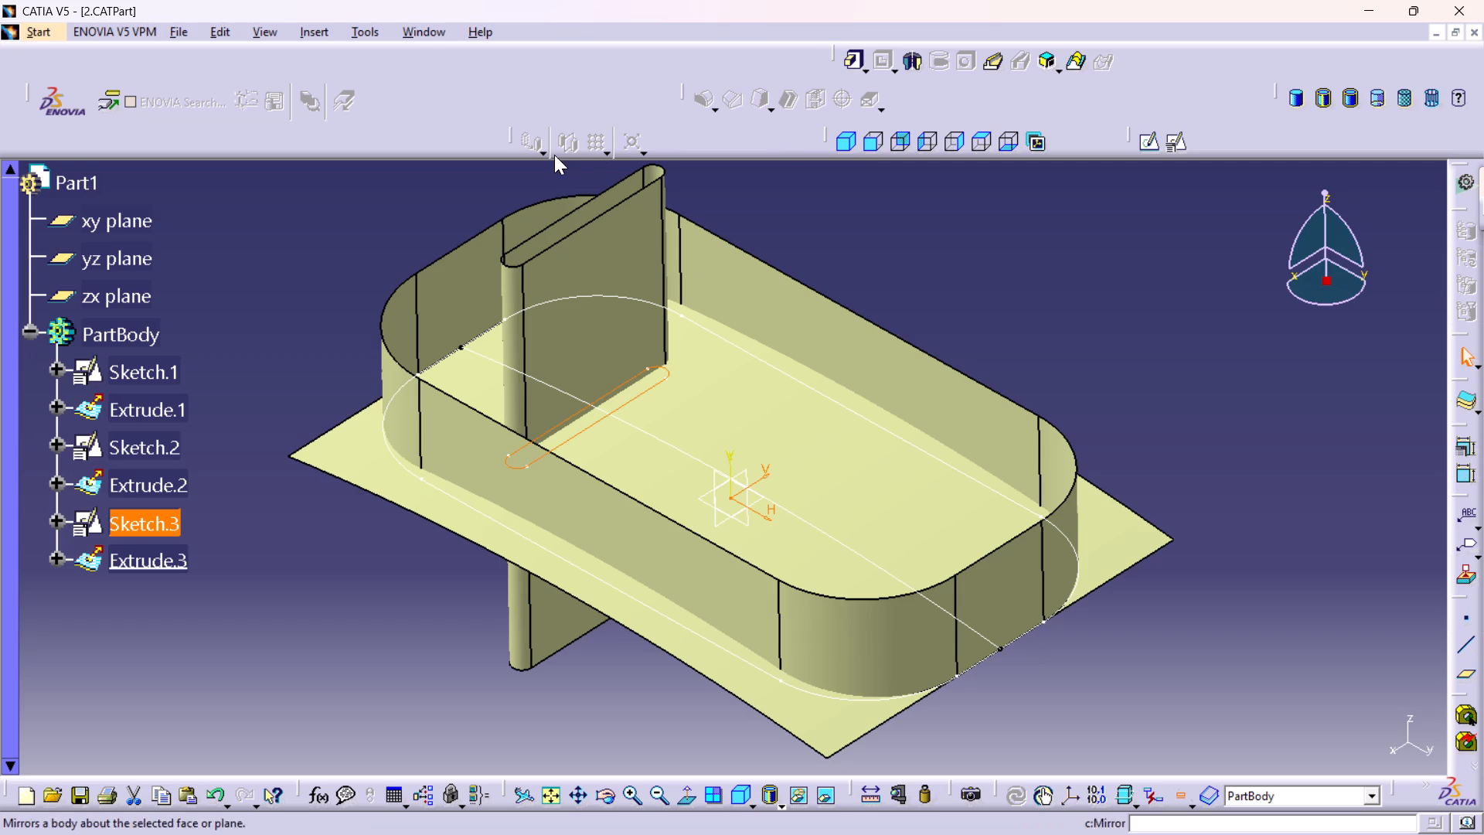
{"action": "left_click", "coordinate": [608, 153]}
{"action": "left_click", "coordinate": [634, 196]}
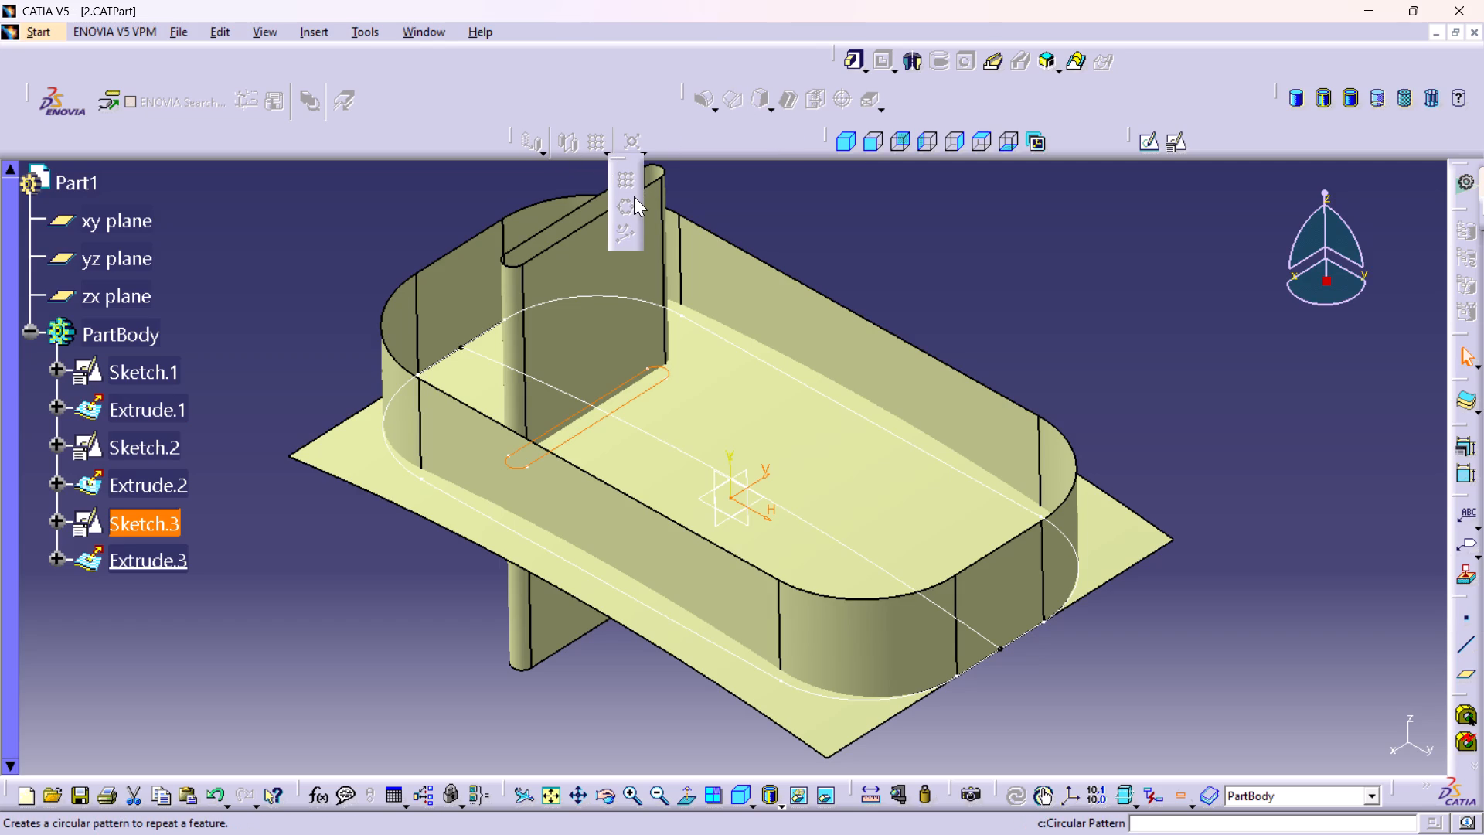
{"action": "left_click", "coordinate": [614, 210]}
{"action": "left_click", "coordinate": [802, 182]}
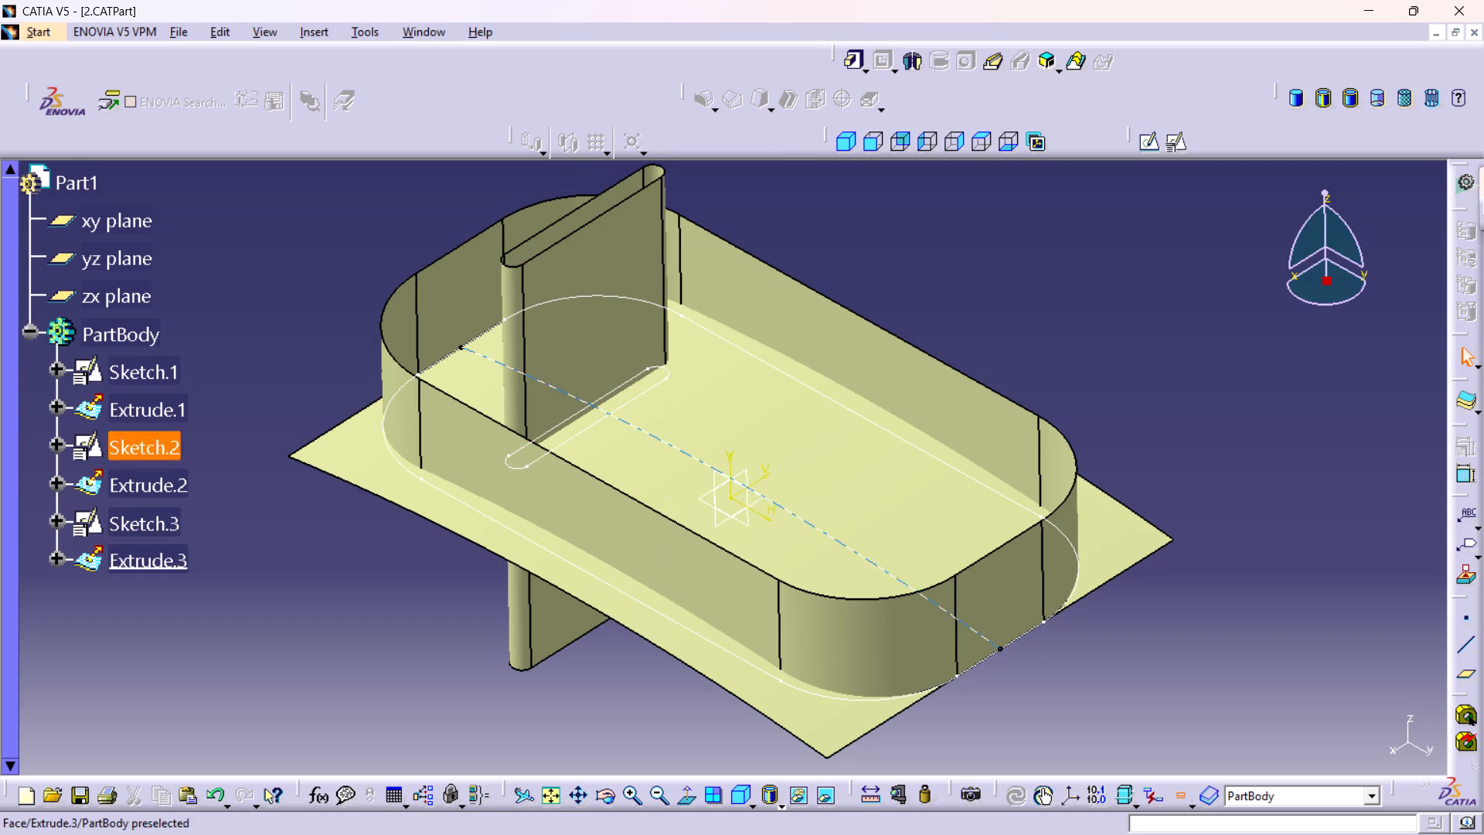
Undo the last few actions and reopen the elongated-hole sketch for editing.
{"action": "left_click", "coordinate": [163, 567]}
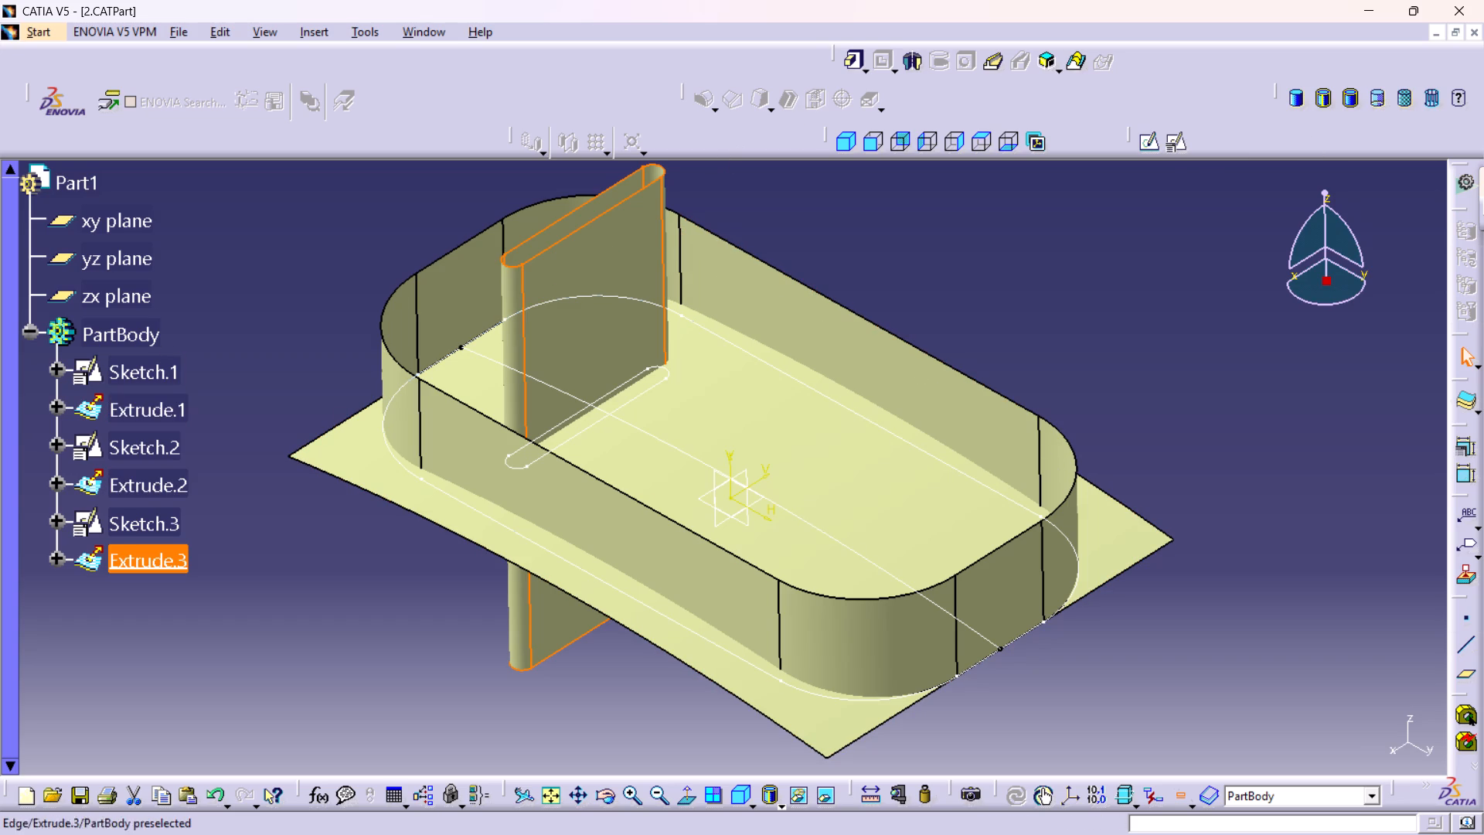
{"action": "left_click", "coordinate": [959, 244]}
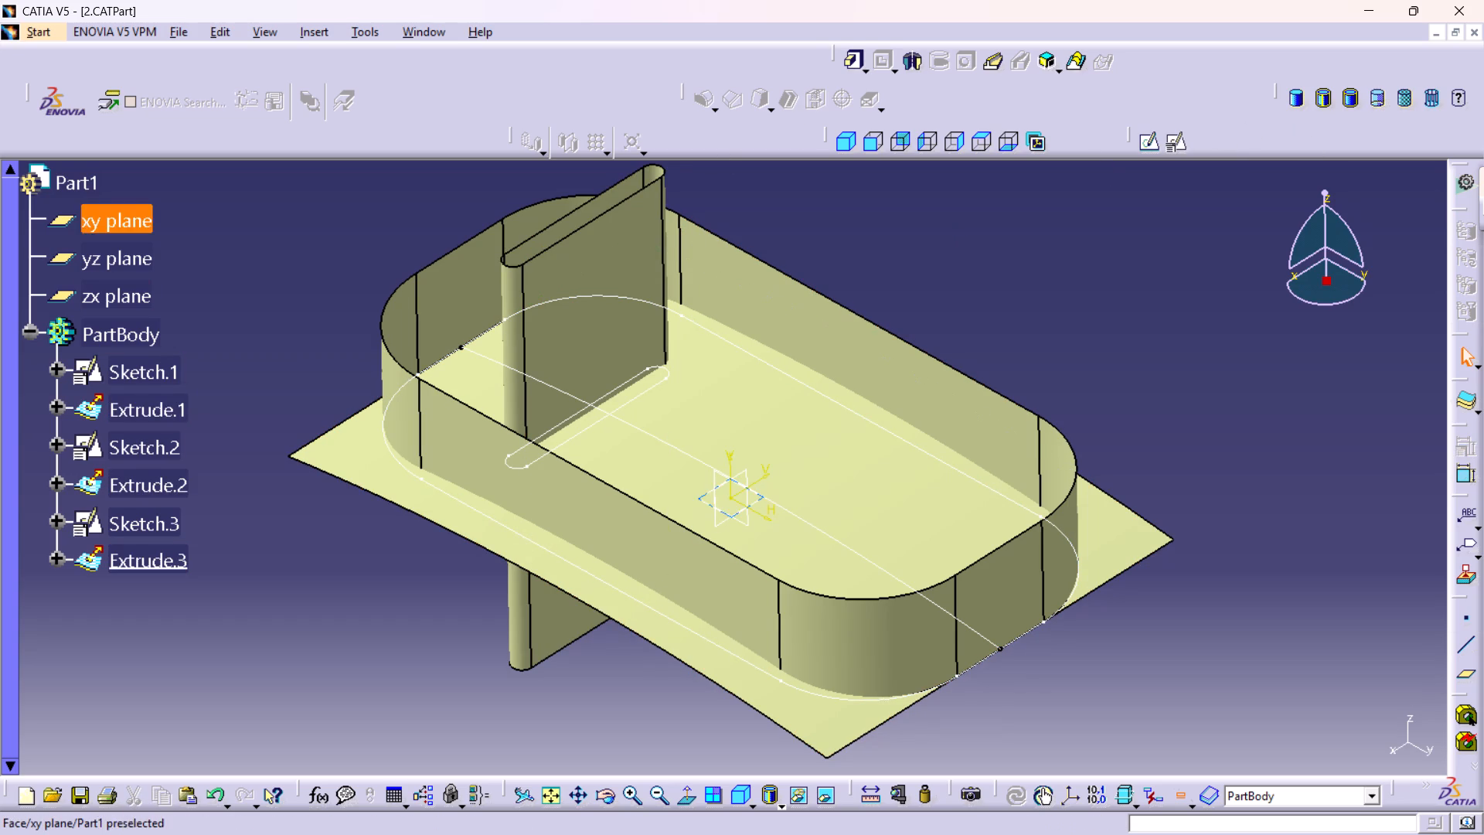
{"action": "key", "text": "ctrl+z"}
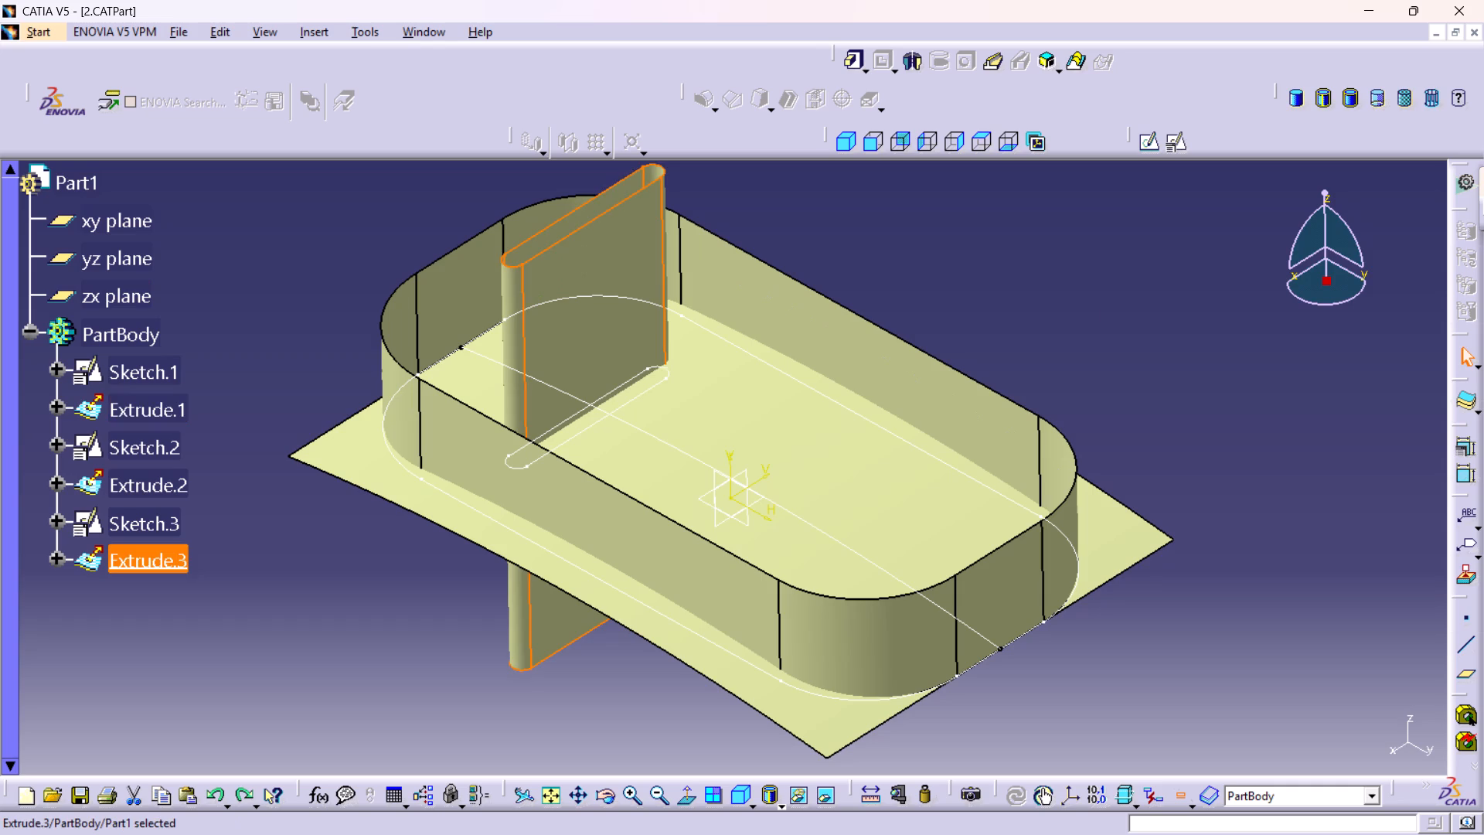
{"action": "key", "text": "ctrl+z"}
{"action": "key", "text": "ctrl+z"}
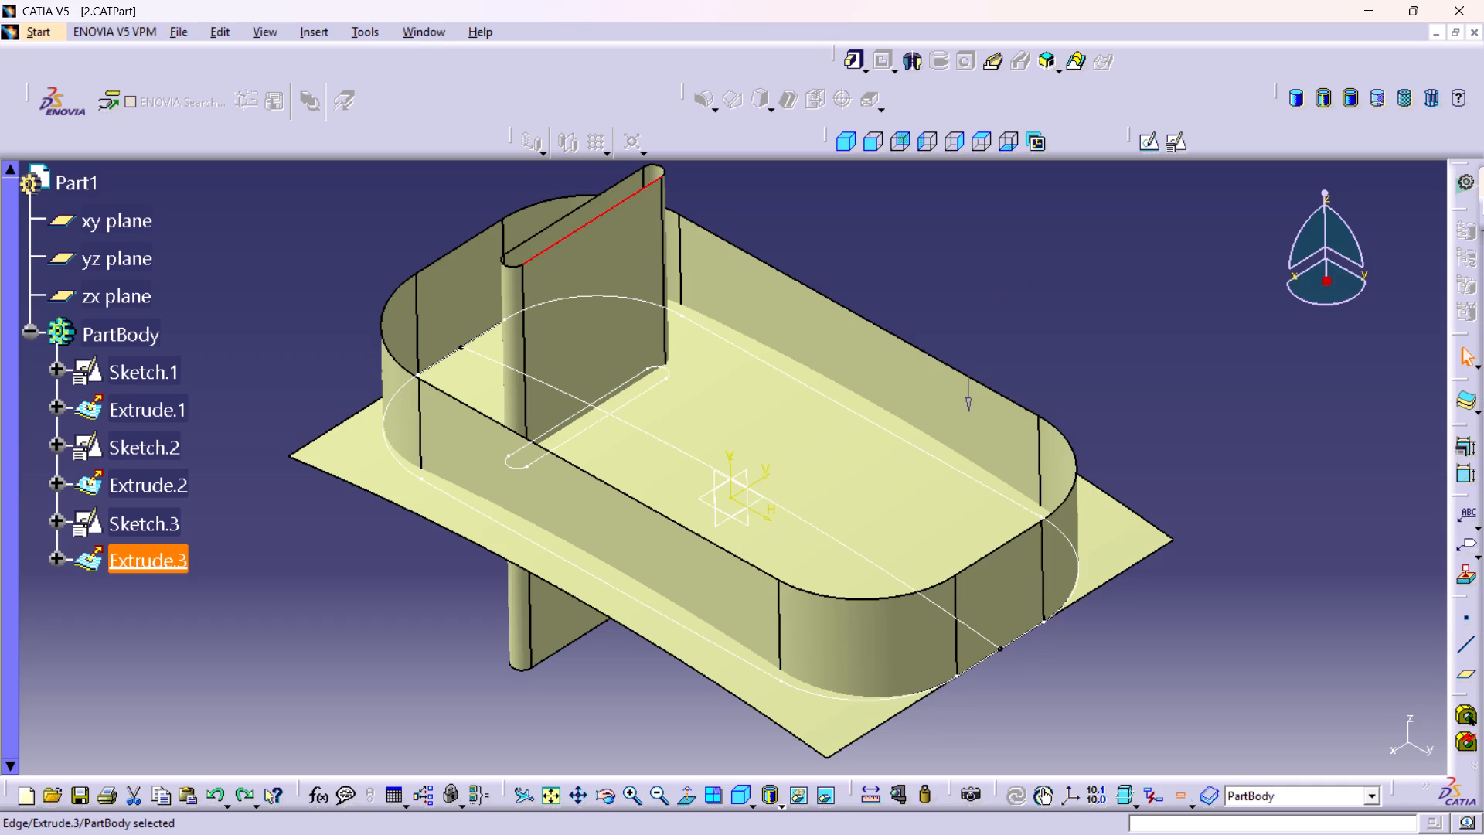
{"action": "key", "text": "ctrl+z"}
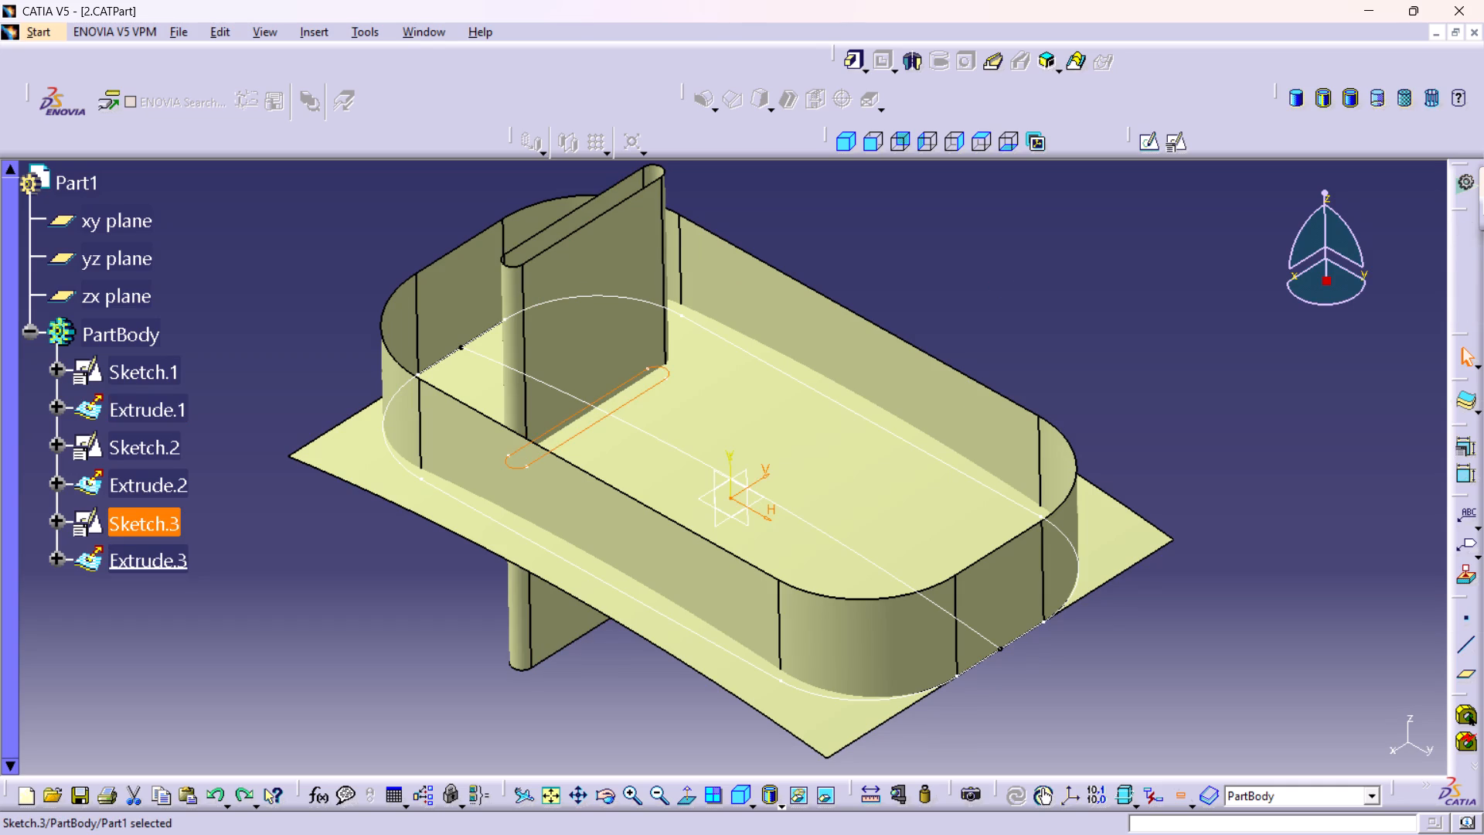
{"action": "left_click", "coordinate": [1146, 141]}
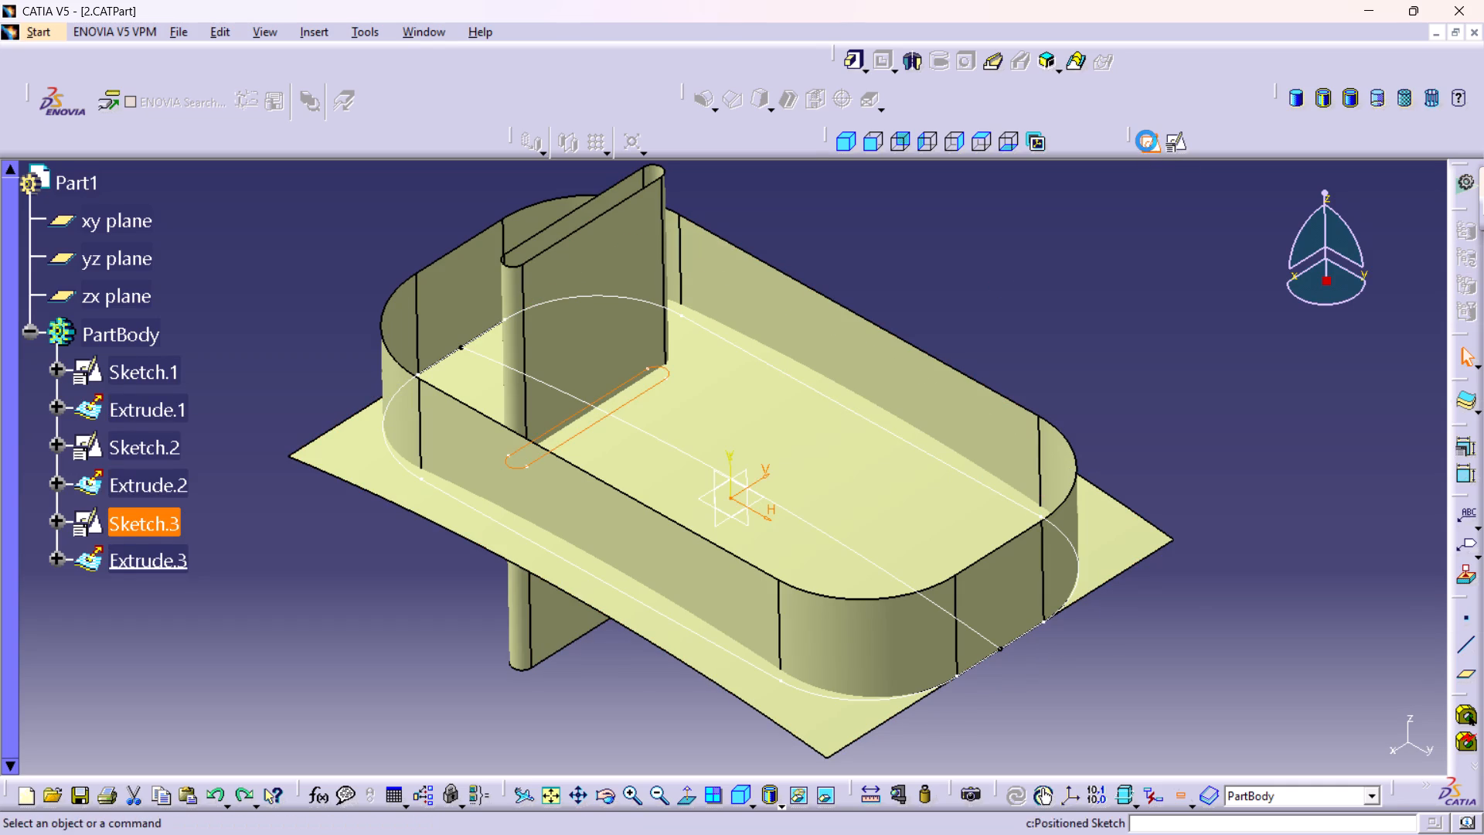
Select the elongated hole's complete outline: both straight sides and both end arcs.
{"action": "middle_click_drag", "start_coordinate": [904, 475], "coordinate": [910, 506]}
{"action": "right_click", "coordinate": [904, 475]}
{"action": "middle_click_drag", "start_coordinate": [742, 545], "coordinate": [719, 400]}
{"action": "right_click", "coordinate": [744, 544]}
{"action": "scroll", "coordinate": [706, 440], "scroll_direction": "up", "scroll_amount": 1, "text": "ctrl"}
{"action": "middle_click_drag", "start_coordinate": [706, 440], "coordinate": [716, 428], "text": "ctrl"}
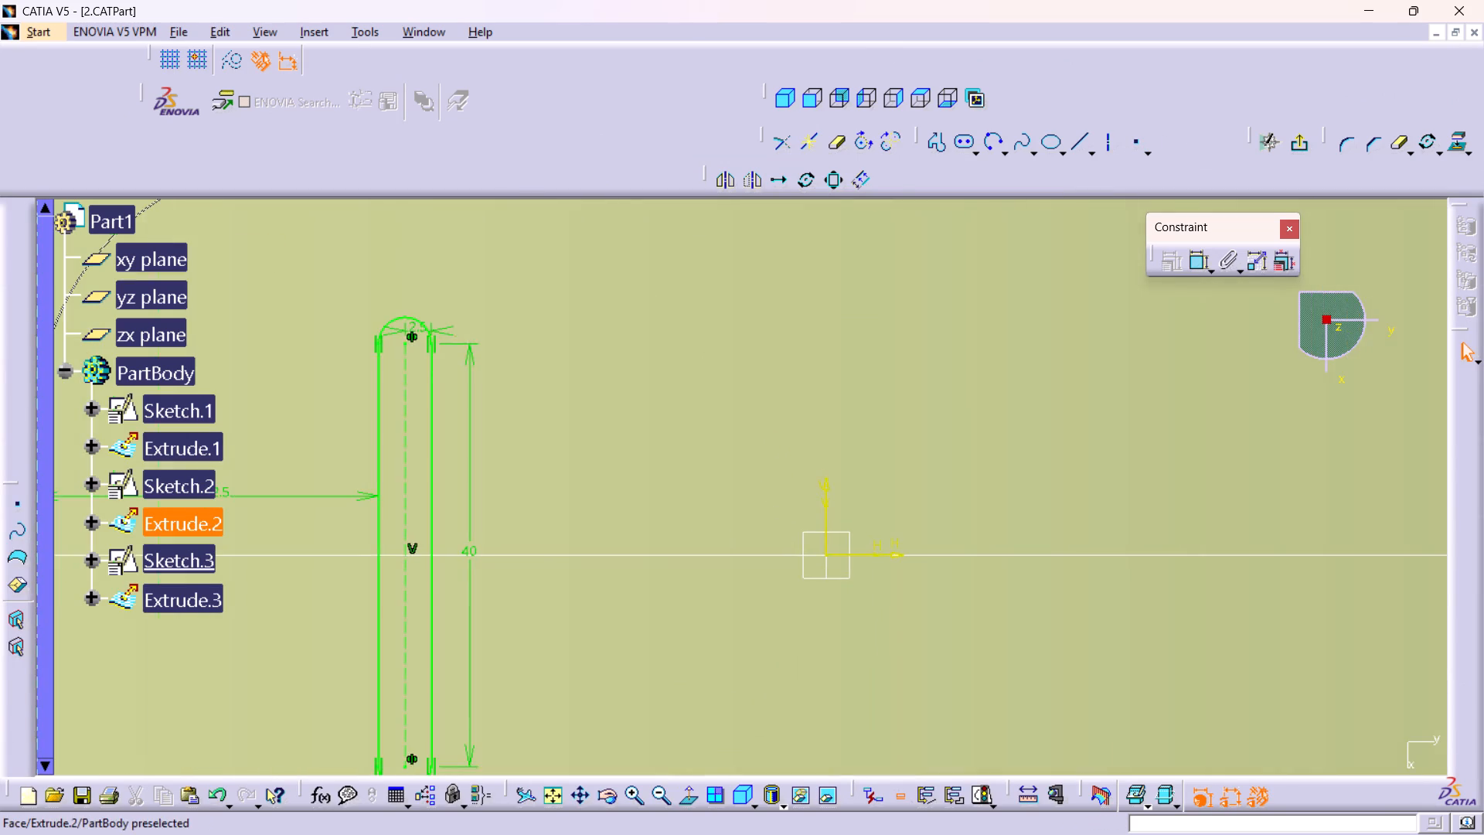
{"action": "middle_click_drag", "start_coordinate": [716, 428], "coordinate": [943, 282], "text": "ctrl"}
{"action": "middle_click_drag", "start_coordinate": [749, 480], "coordinate": [783, 602], "text": "ctrl"}
{"action": "right_click", "coordinate": [748, 482], "text": "ctrl"}
{"action": "middle_click_drag", "start_coordinate": [726, 564], "coordinate": [800, 452], "text": "ctrl"}
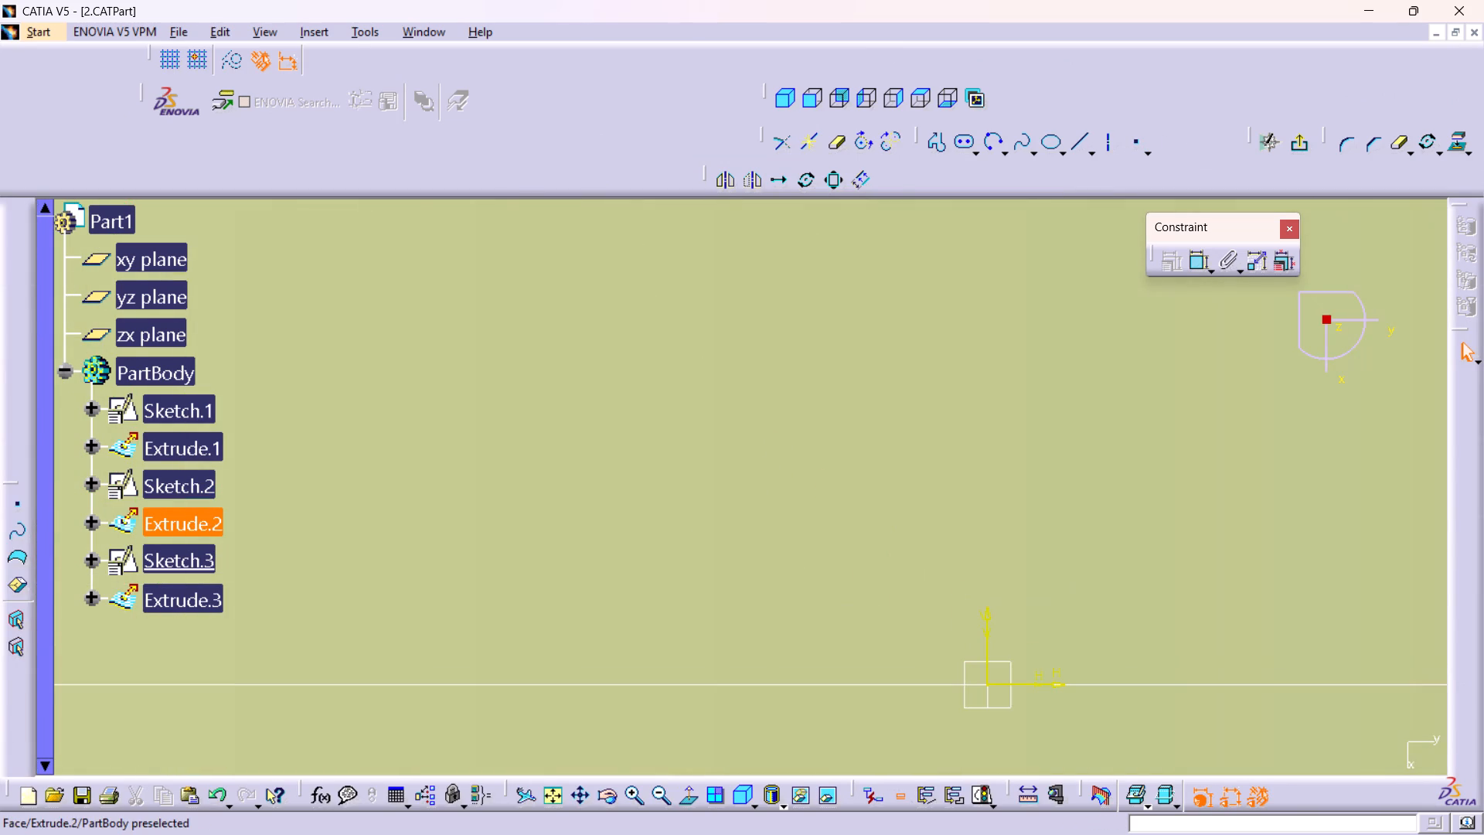
{"action": "middle_click_drag", "start_coordinate": [730, 501], "coordinate": [750, 584], "text": "ctrl"}
{"action": "right_click", "coordinate": [730, 501], "text": "ctrl"}
{"action": "middle_click_drag", "start_coordinate": [625, 588], "coordinate": [855, 341]}
{"action": "scroll", "coordinate": [632, 573], "scroll_direction": "up", "scroll_amount": 1}
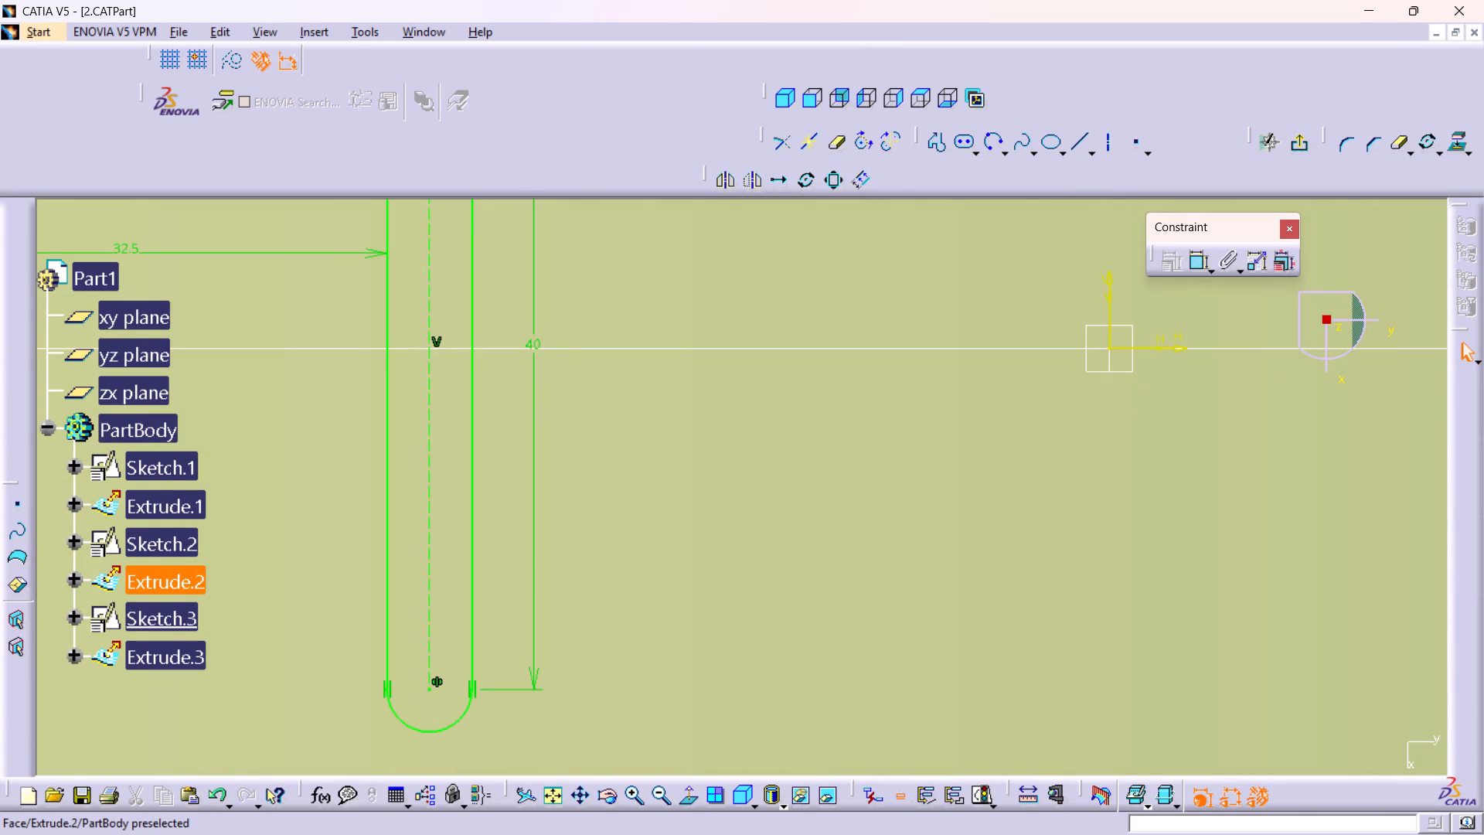
{"action": "left_click", "coordinate": [436, 735]}
{"action": "left_click", "coordinate": [471, 572], "text": "ctrl"}
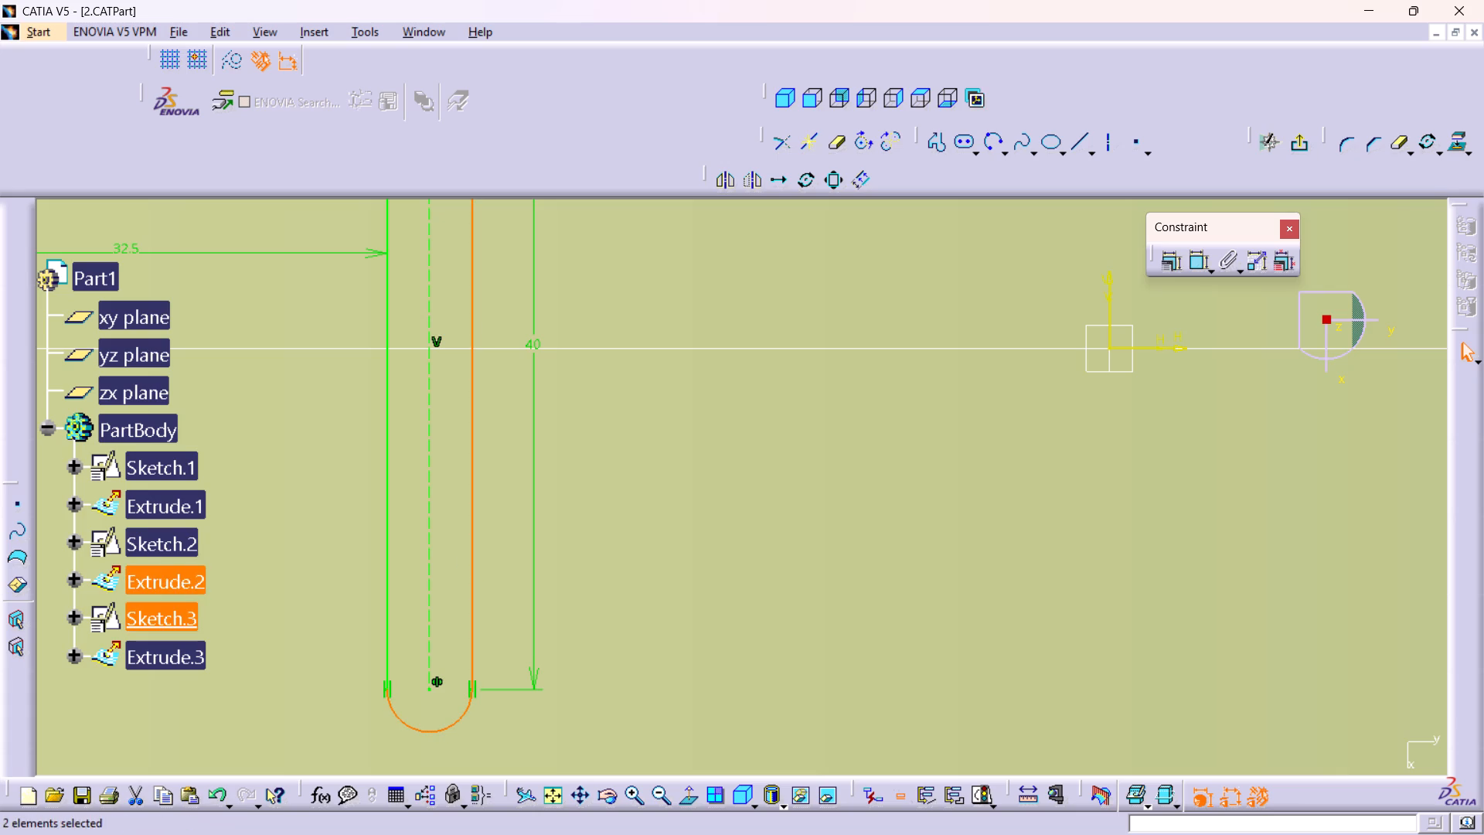
{"action": "left_click", "coordinate": [391, 534], "text": "ctrl"}
{"action": "middle_click_drag", "start_coordinate": [489, 449], "coordinate": [505, 649], "text": "ctrl"}
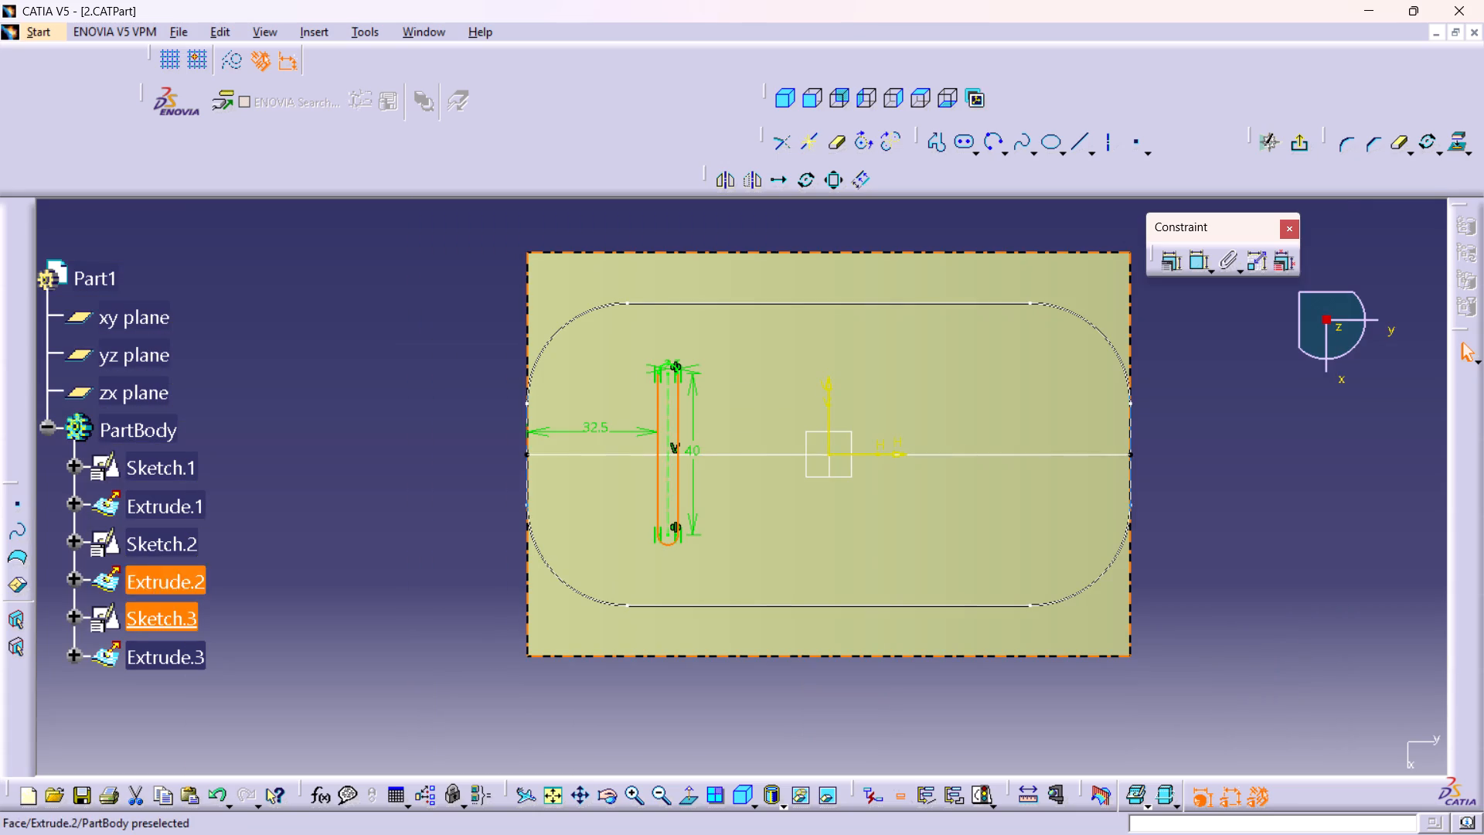
{"action": "middle_click_drag", "start_coordinate": [685, 410], "coordinate": [687, 241], "text": "ctrl"}
{"action": "right_click", "coordinate": [685, 410], "text": "ctrl"}
{"action": "middle_click_drag", "start_coordinate": [687, 244], "coordinate": [718, 292], "text": "ctrl"}
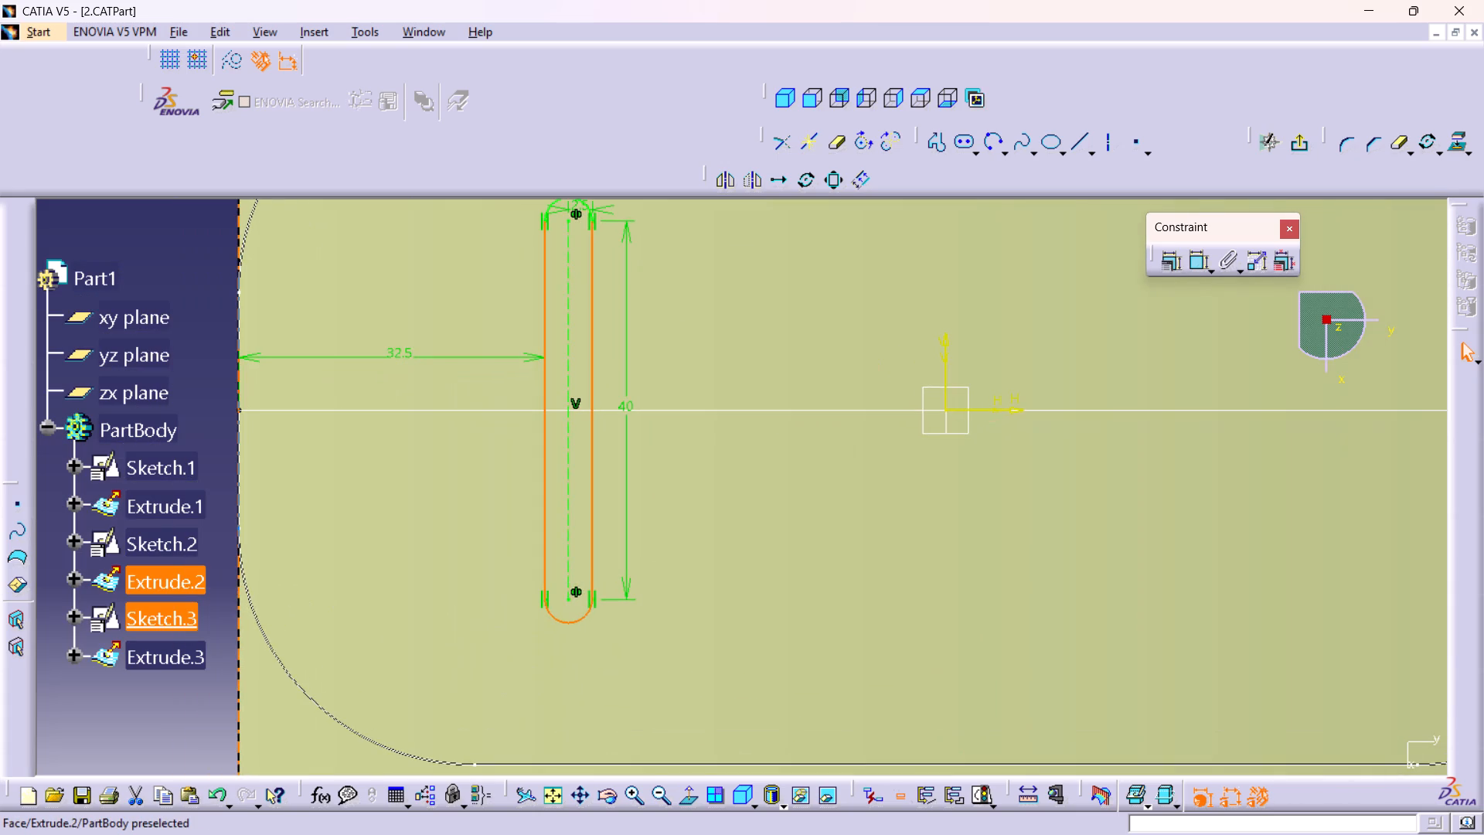
{"action": "middle_click_drag", "start_coordinate": [686, 274], "coordinate": [719, 448]}
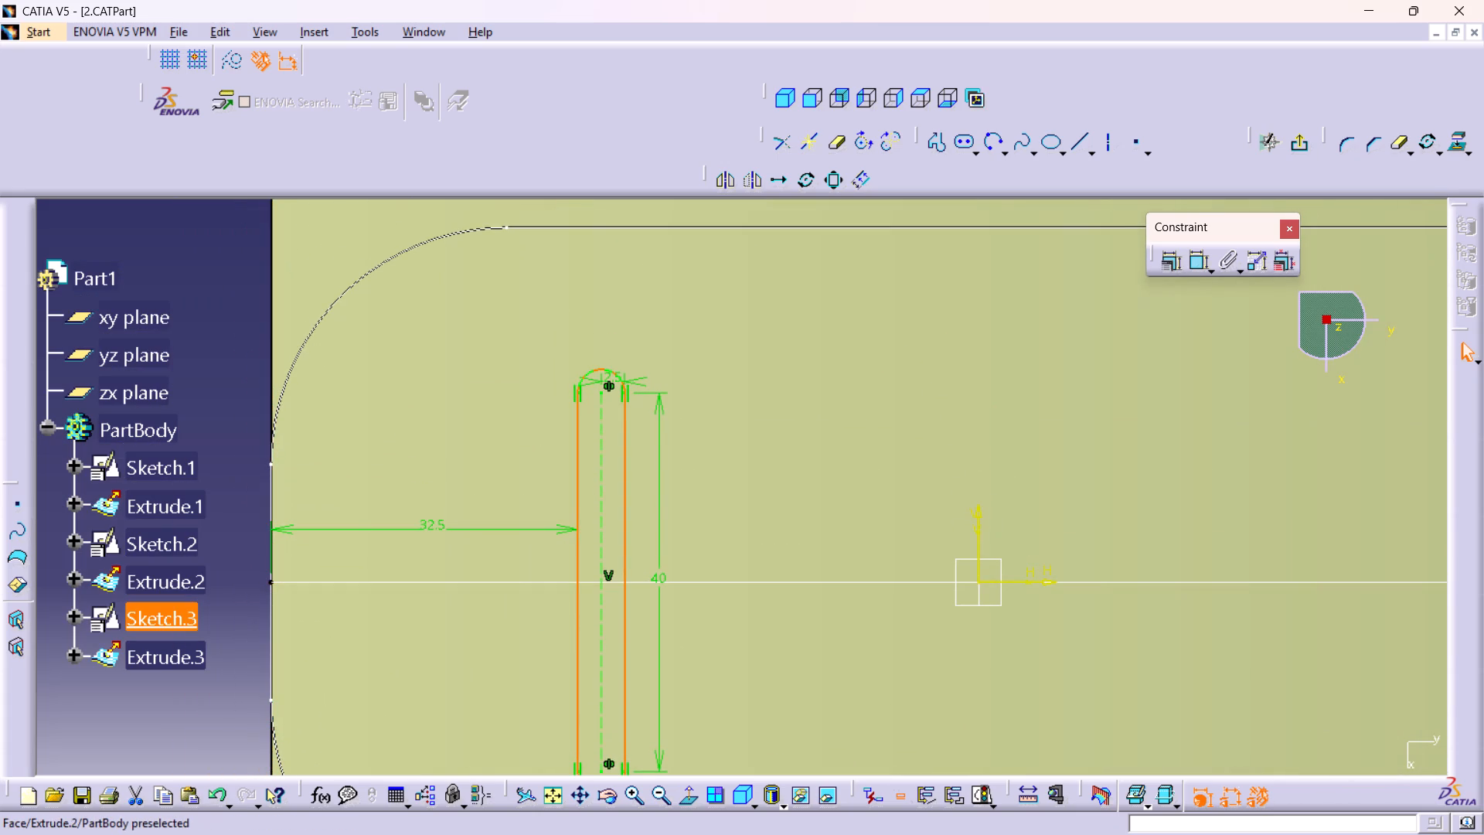
{"action": "left_click", "coordinate": [593, 374], "text": "ctrl"}
{"action": "middle_click_drag", "start_coordinate": [1009, 480], "coordinate": [1023, 558]}
{"action": "right_click", "coordinate": [1009, 480]}
{"action": "scroll", "coordinate": [1009, 480], "scroll_direction": "up", "scroll_amount": 1}
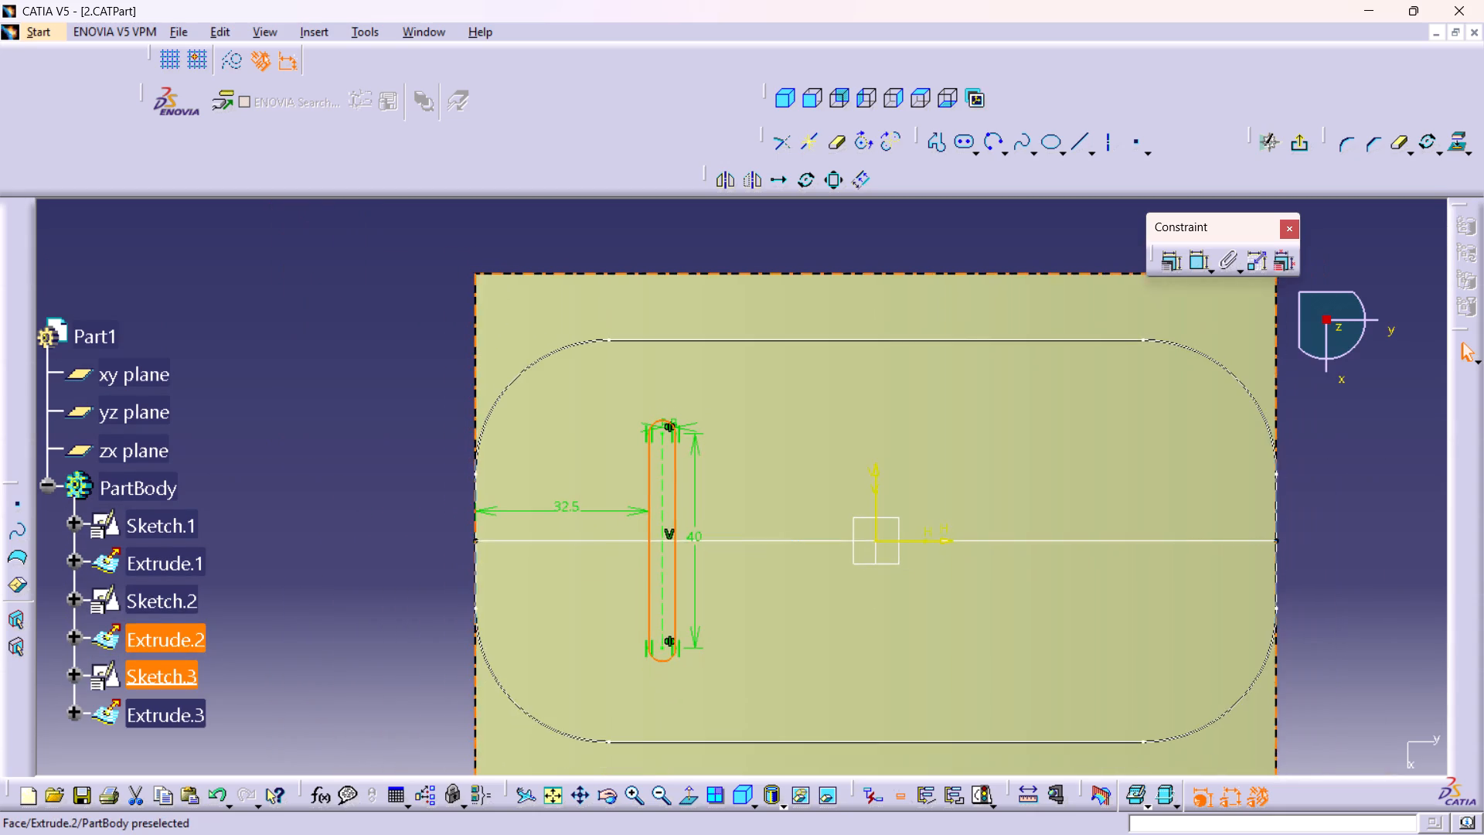
{"action": "middle_click_drag", "start_coordinate": [1092, 523], "coordinate": [972, 489]}
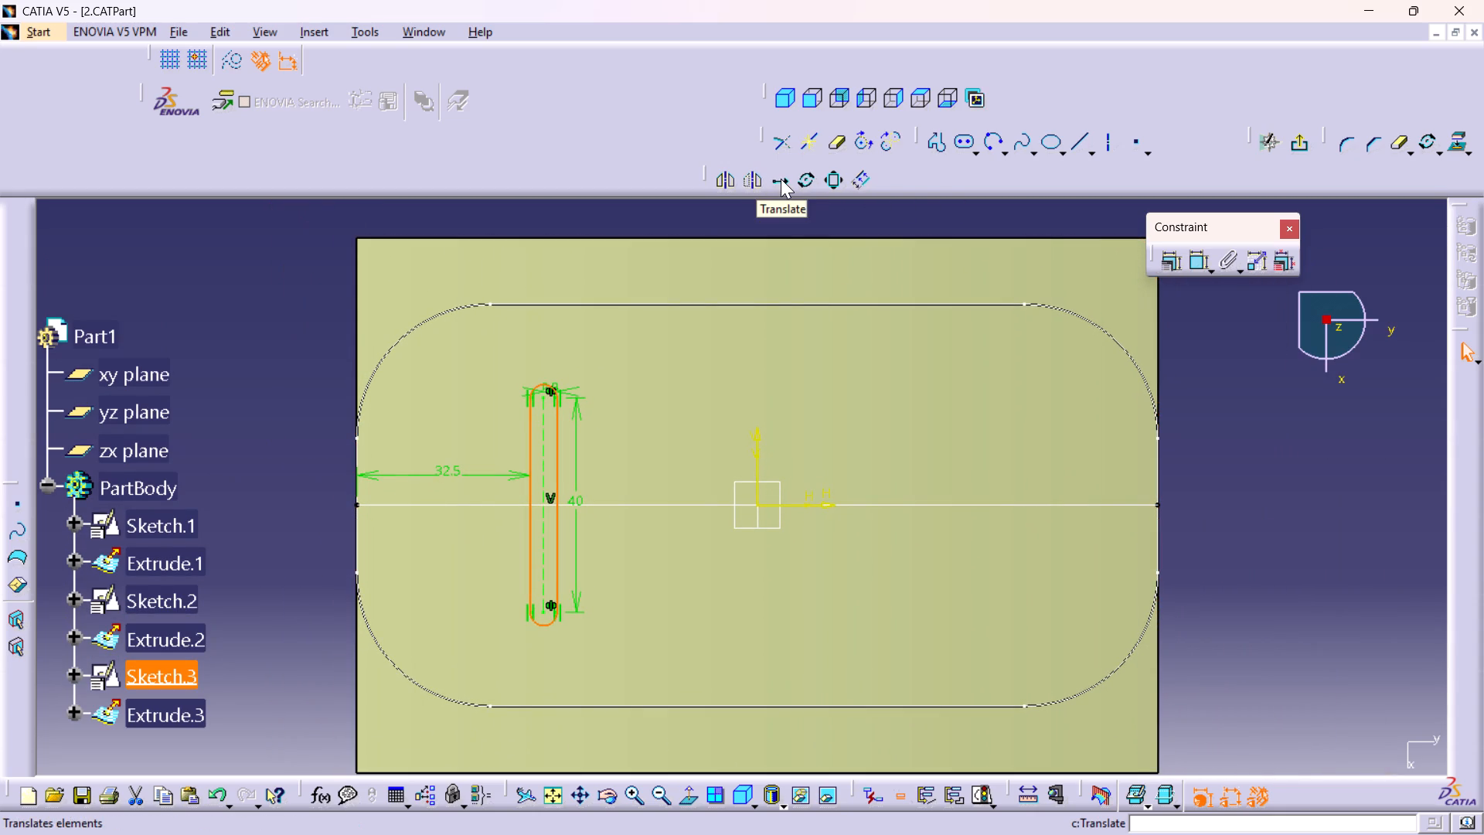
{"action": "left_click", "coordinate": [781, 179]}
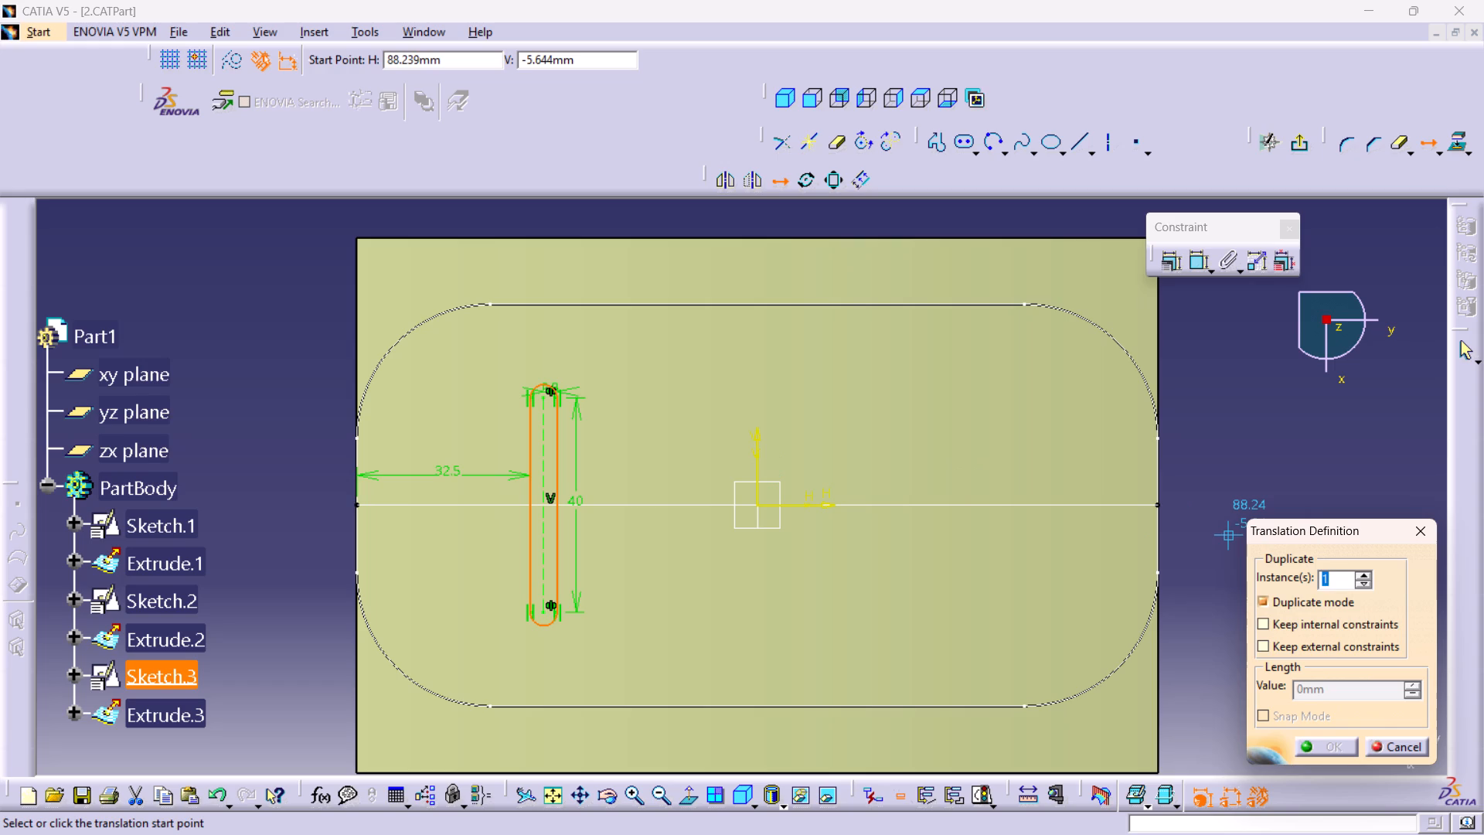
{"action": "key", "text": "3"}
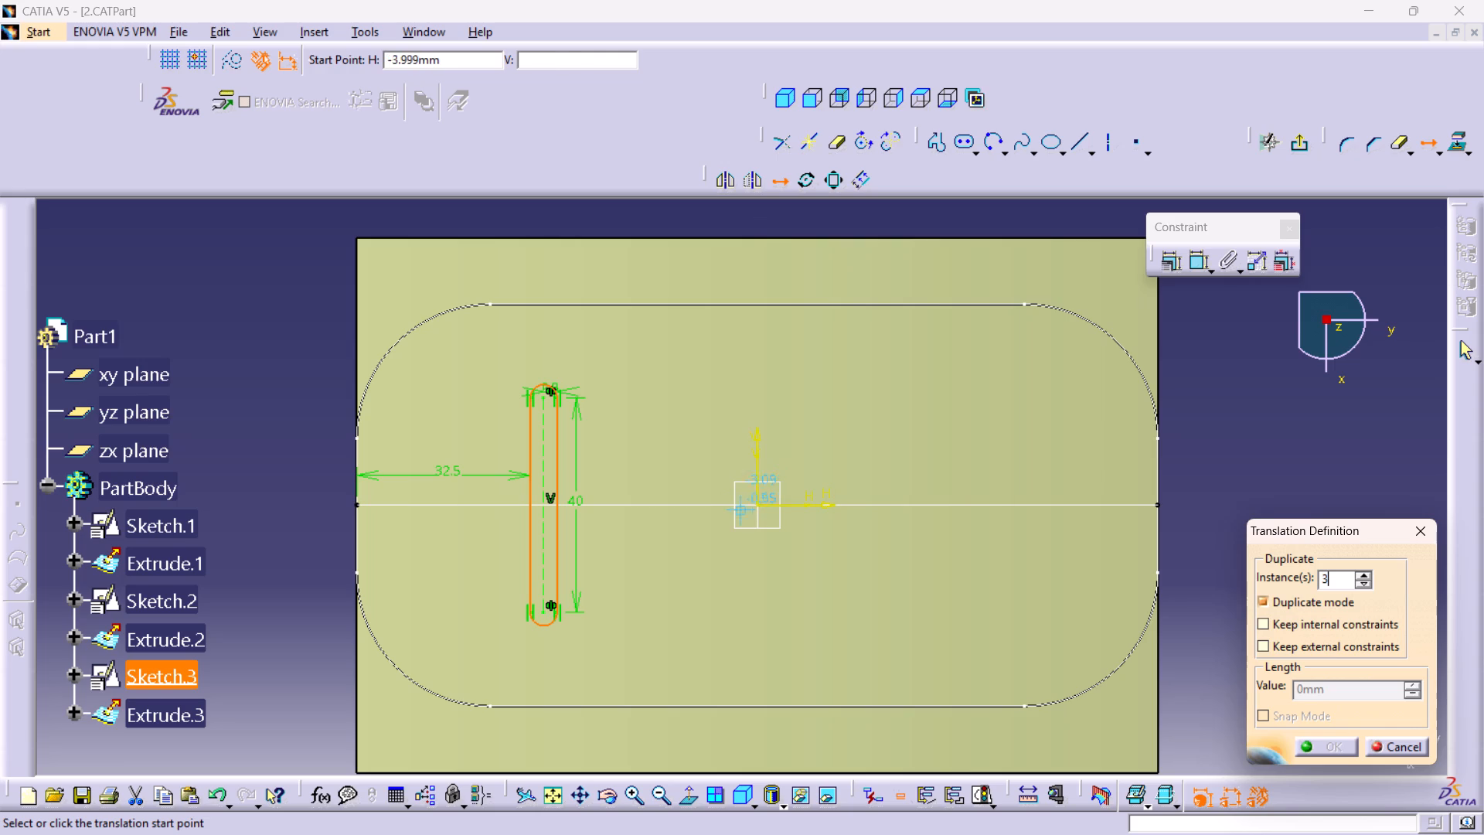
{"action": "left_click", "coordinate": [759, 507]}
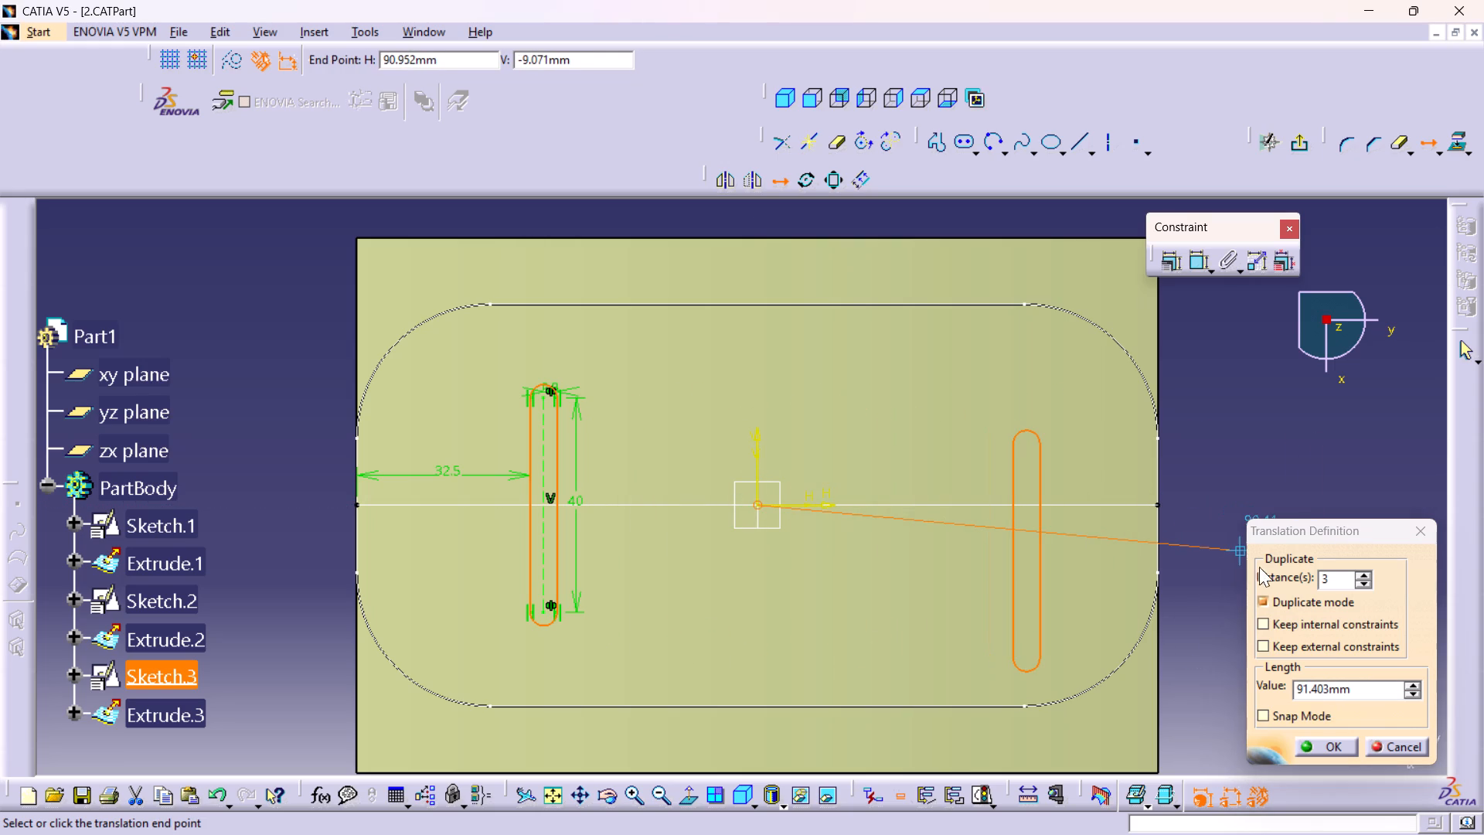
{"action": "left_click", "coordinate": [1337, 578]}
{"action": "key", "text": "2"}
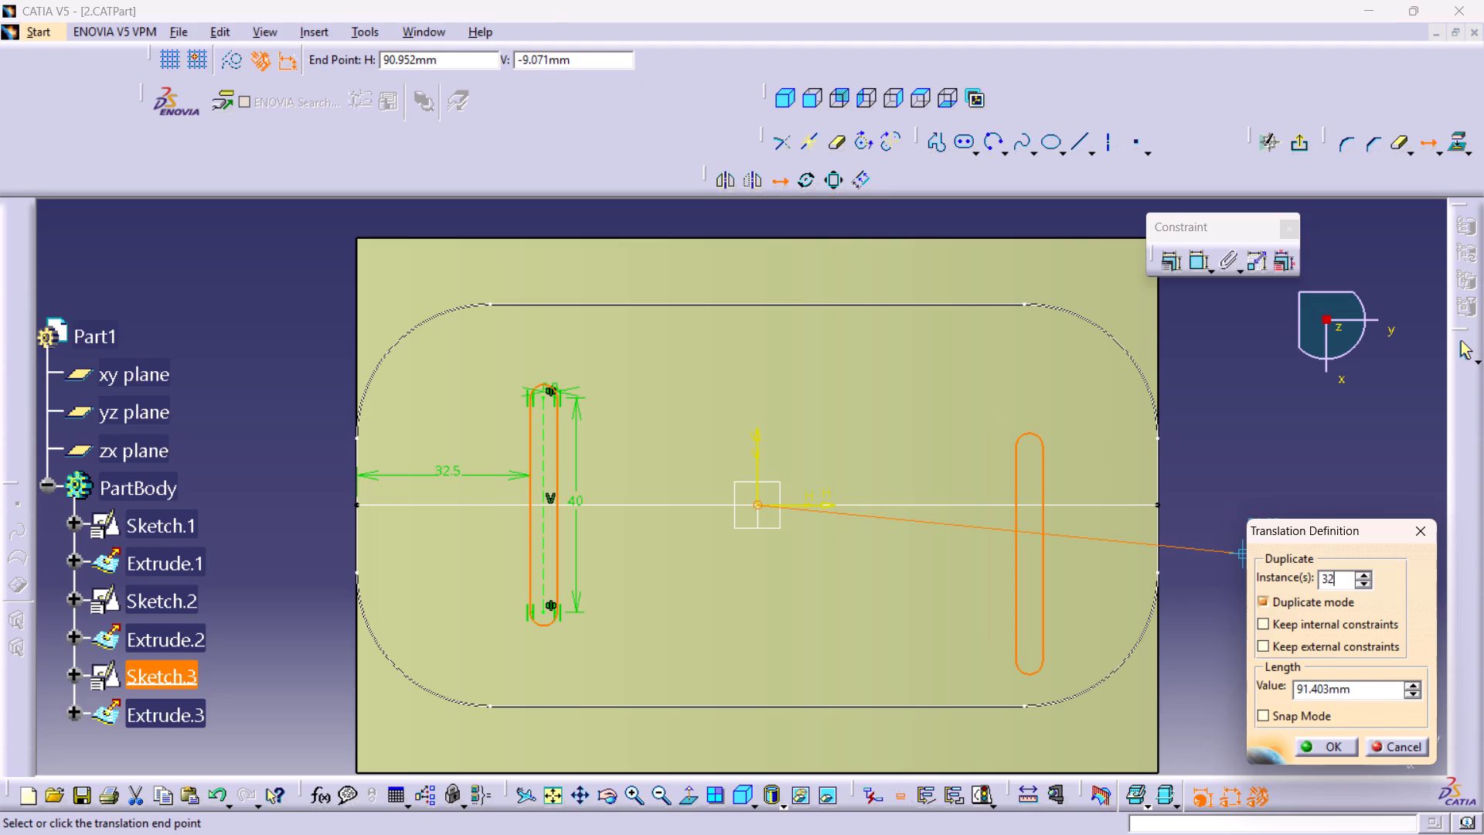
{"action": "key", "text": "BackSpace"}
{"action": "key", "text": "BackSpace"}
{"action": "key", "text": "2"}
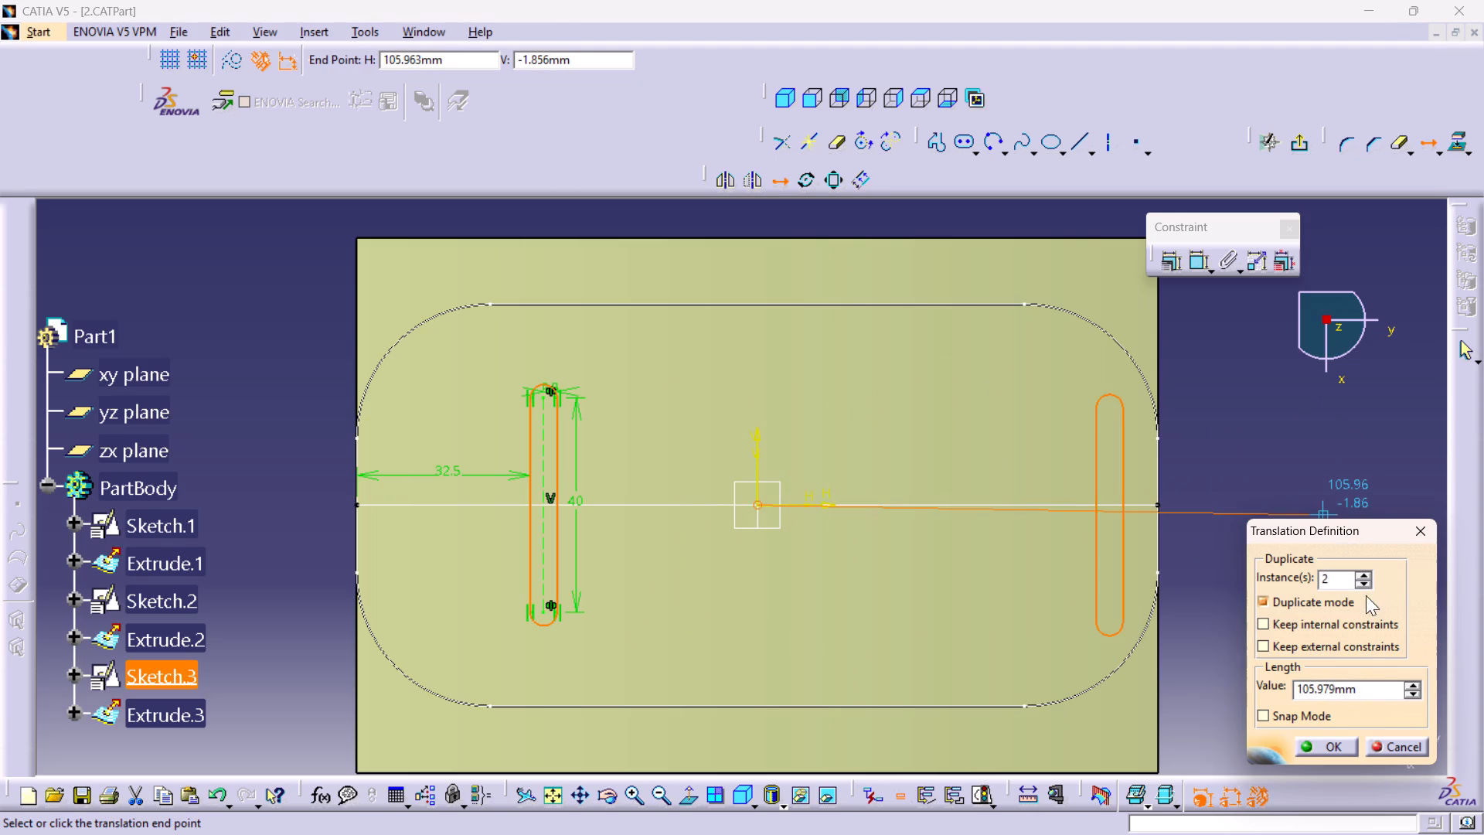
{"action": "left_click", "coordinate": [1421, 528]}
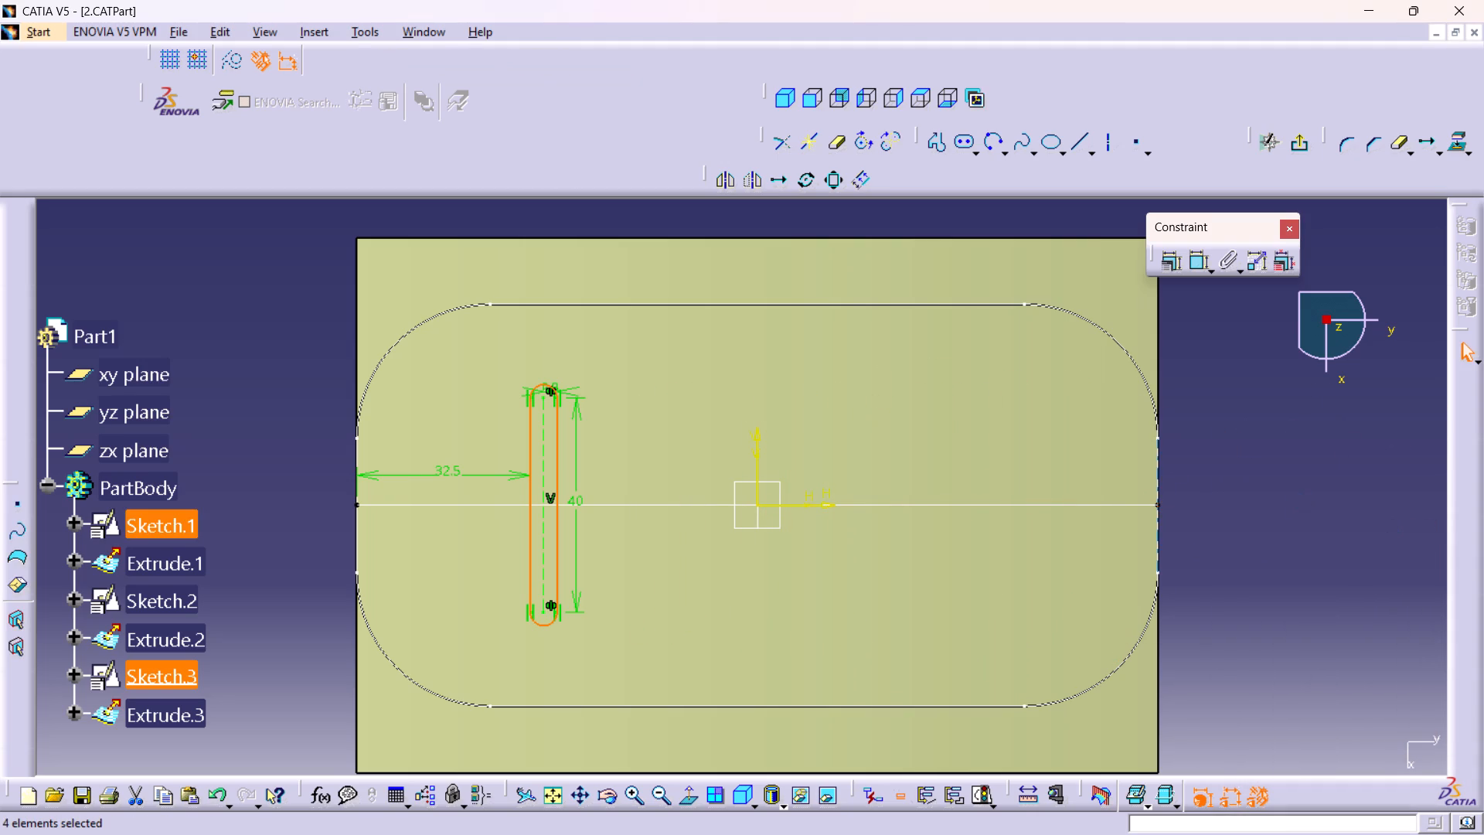
Translate two duplicates of the selected hole outline from the sketch origin, spaced about 39.8 mm along the horizontal axis.
{"action": "left_click", "coordinate": [775, 185]}
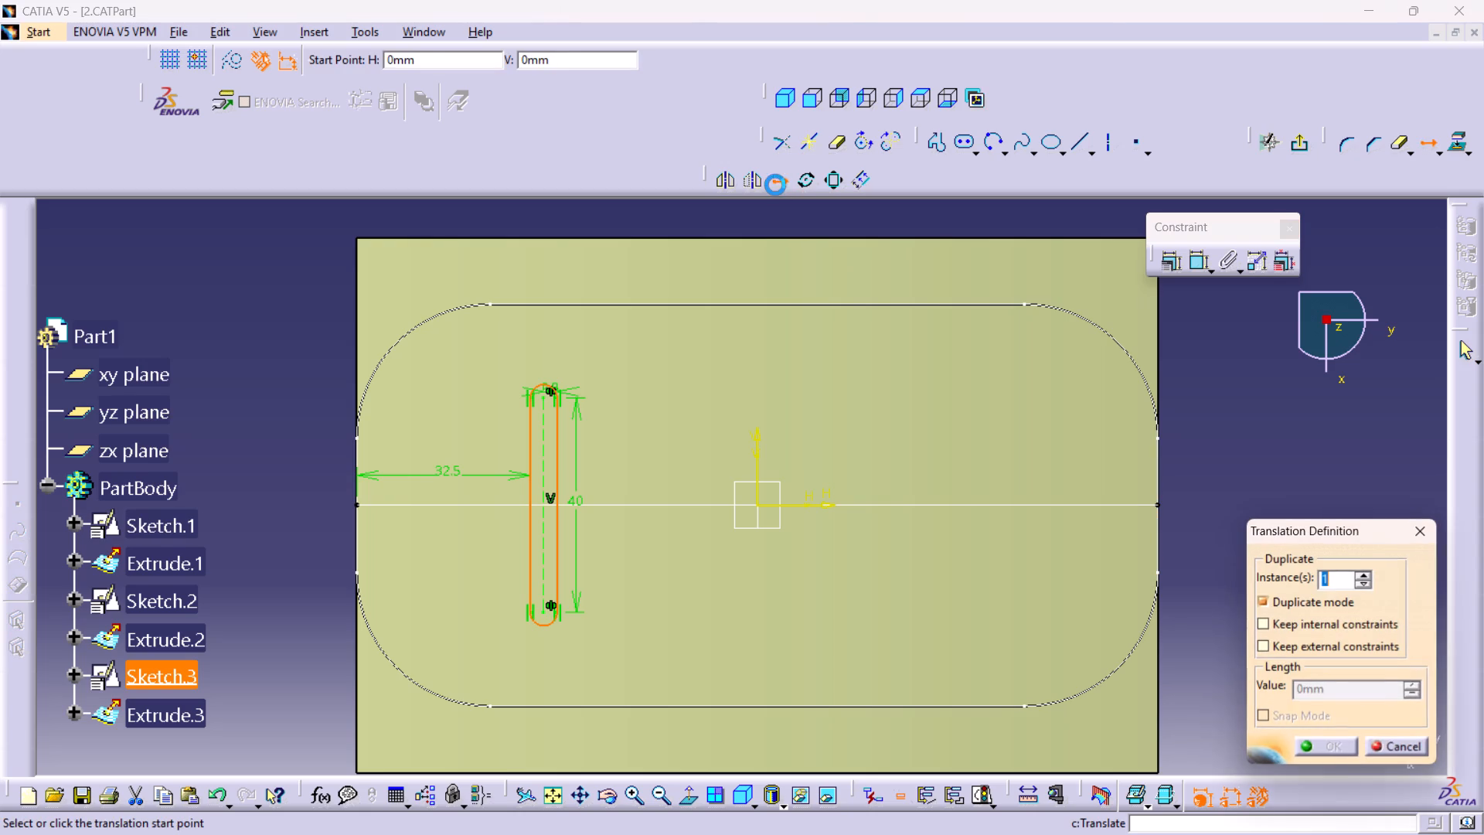
{"action": "left_click", "coordinate": [1365, 583]}
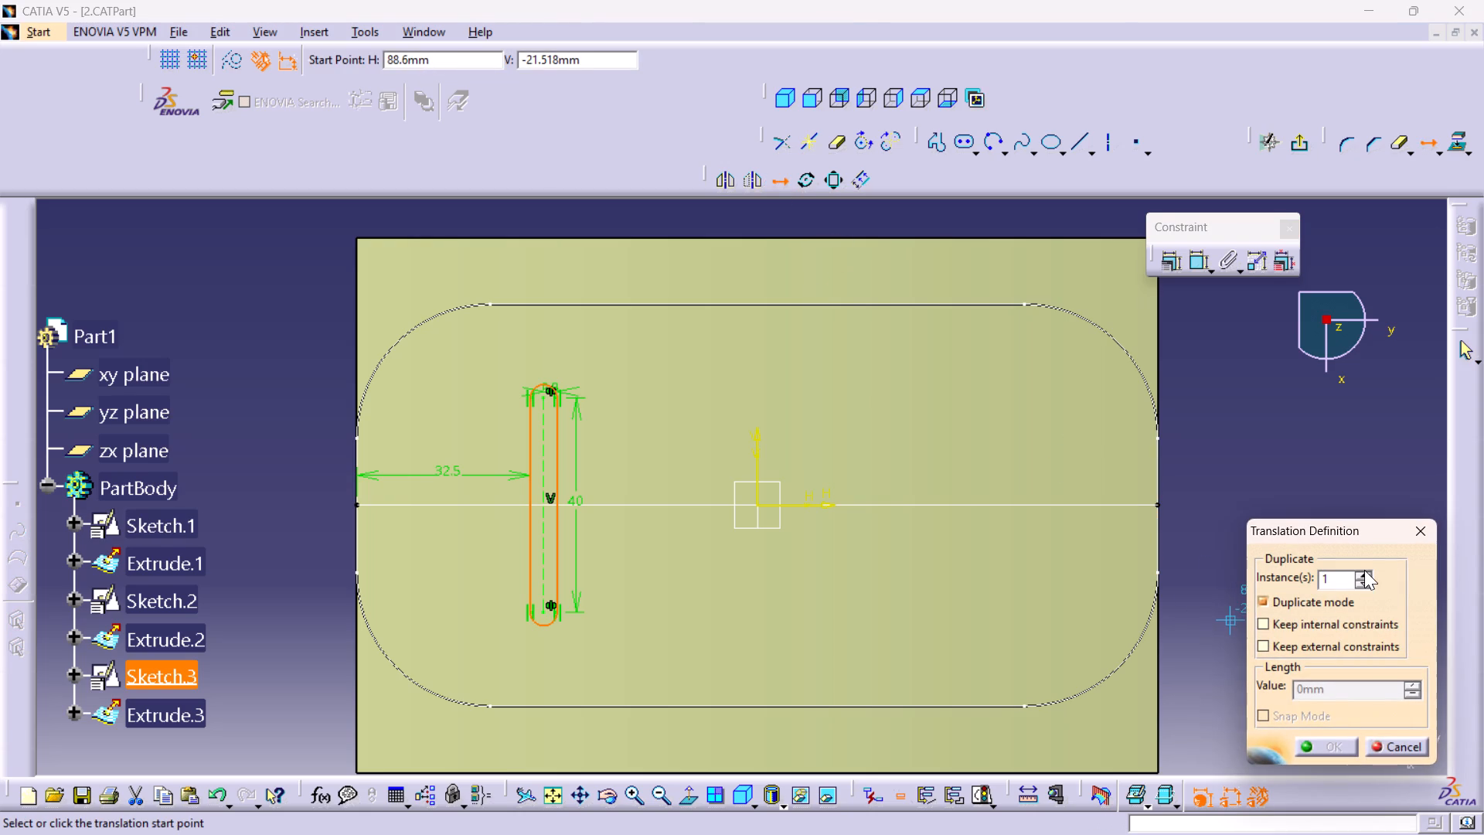
{"action": "left_click", "coordinate": [1364, 570]}
{"action": "left_click", "coordinate": [1362, 571]}
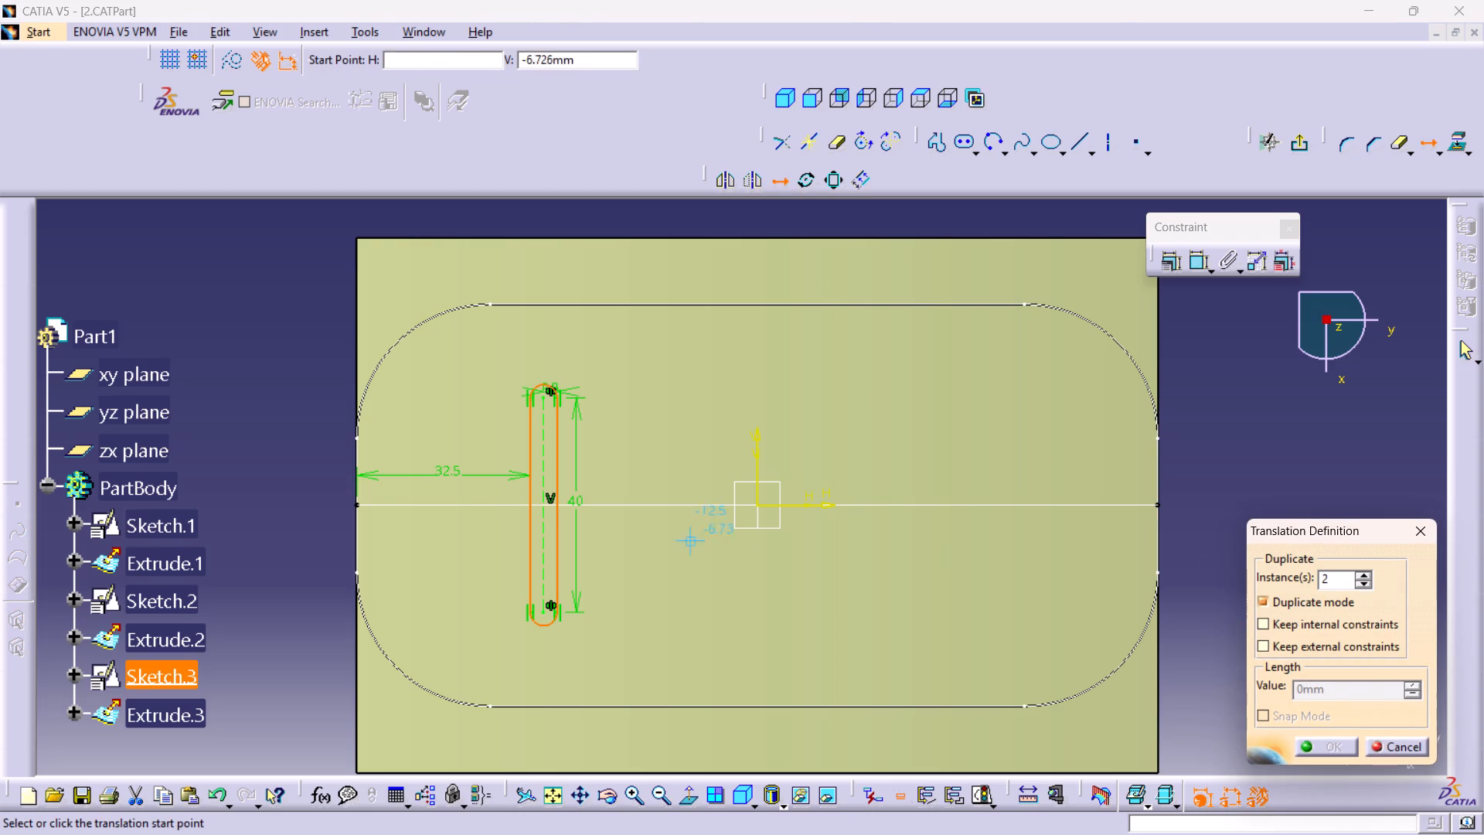
{"action": "left_click", "coordinate": [758, 506]}
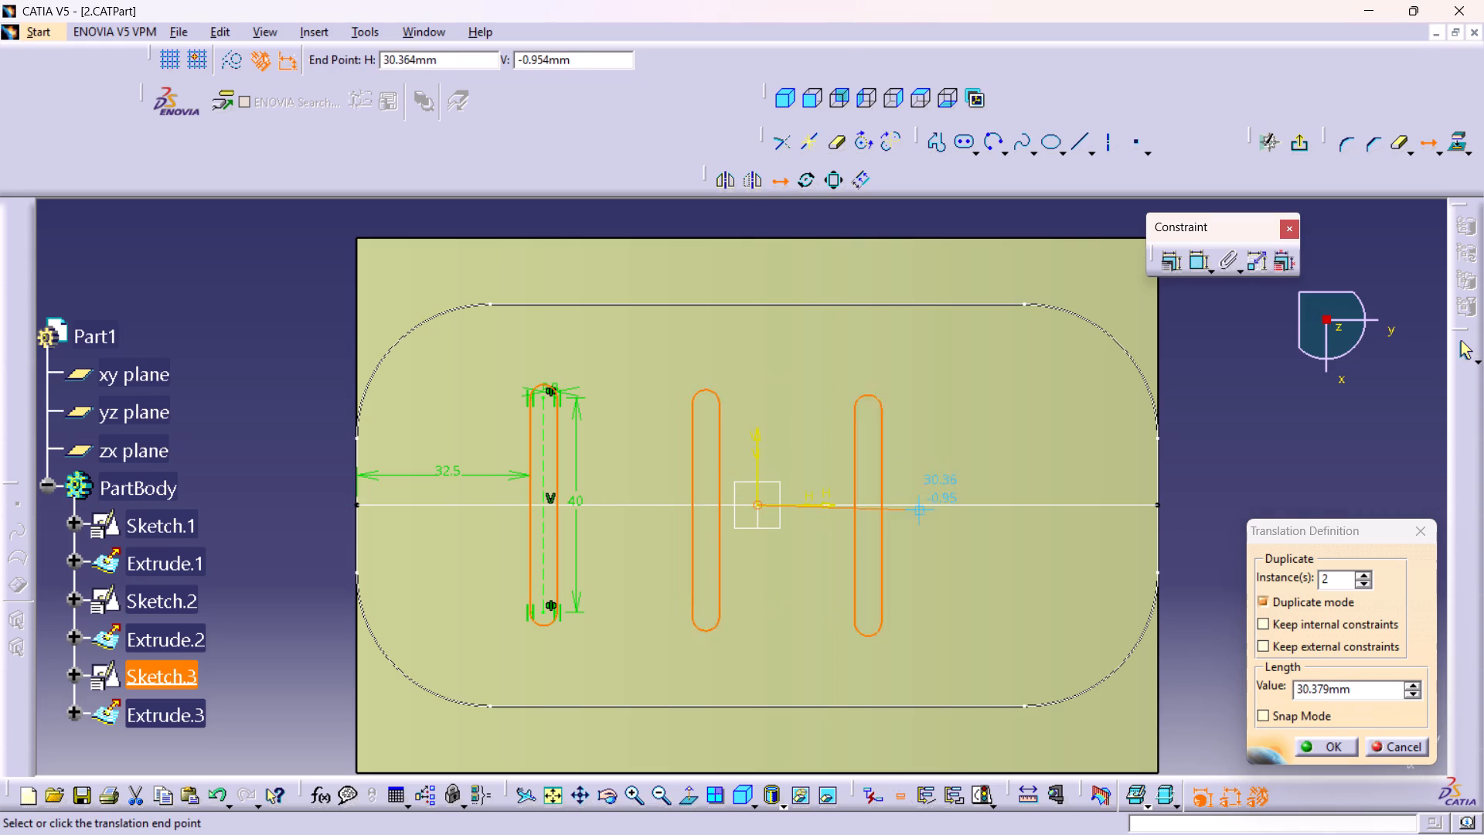
{"action": "left_click", "coordinate": [968, 506]}
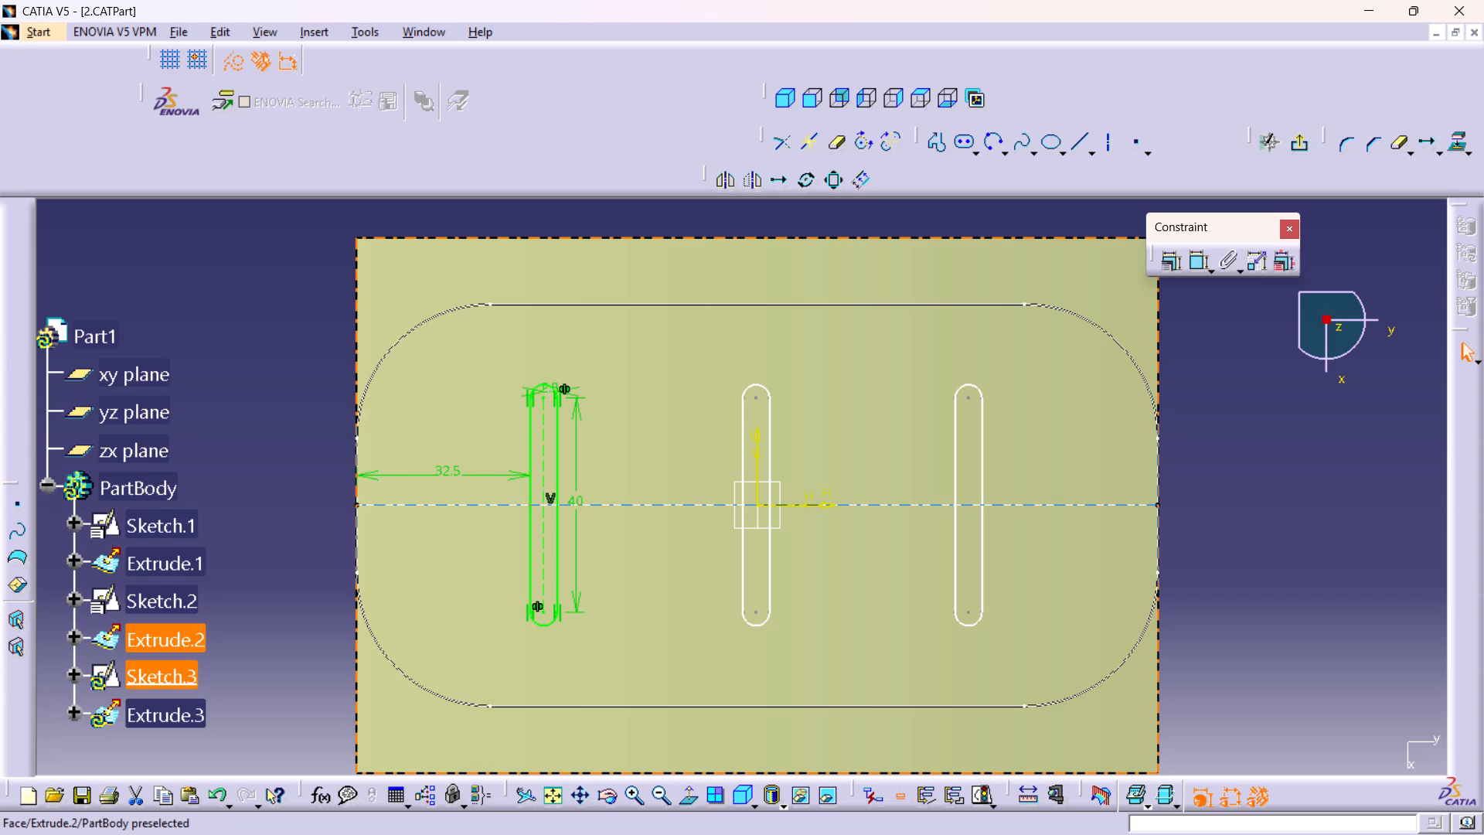
Dimension the original hole's centreline to the middle duplicate's lower arc centre and set the distance to 42.5 mm.
{"action": "middle_click_drag", "start_coordinate": [1014, 406], "coordinate": [1023, 443]}
{"action": "right_click", "coordinate": [1014, 406]}
{"action": "middle_click_drag", "start_coordinate": [871, 512], "coordinate": [865, 479]}
{"action": "right_click", "coordinate": [871, 512]}
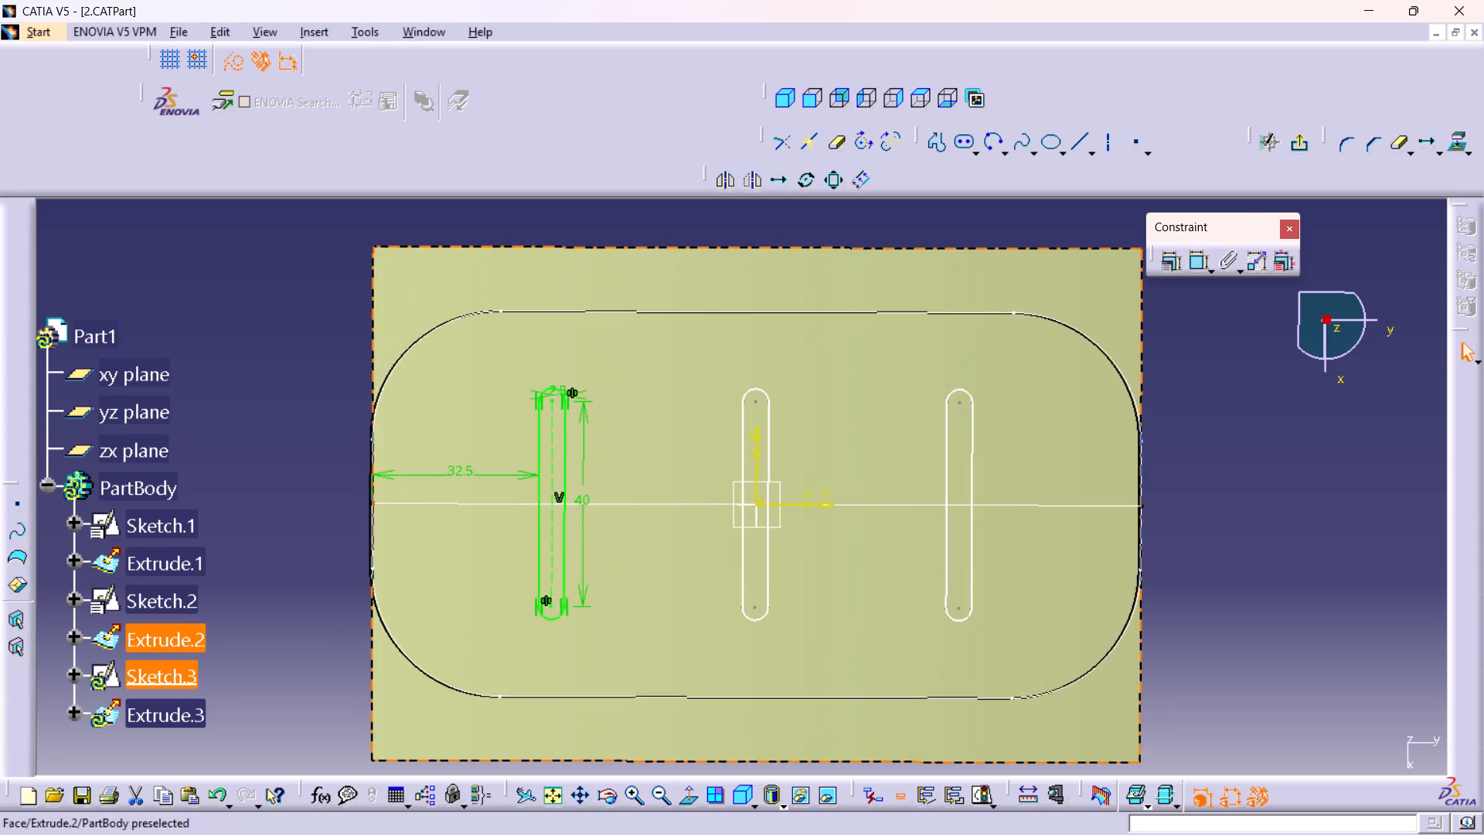
{"action": "middle_click_drag", "start_coordinate": [865, 480], "coordinate": [964, 429]}
{"action": "double_click", "coordinate": [1194, 268]}
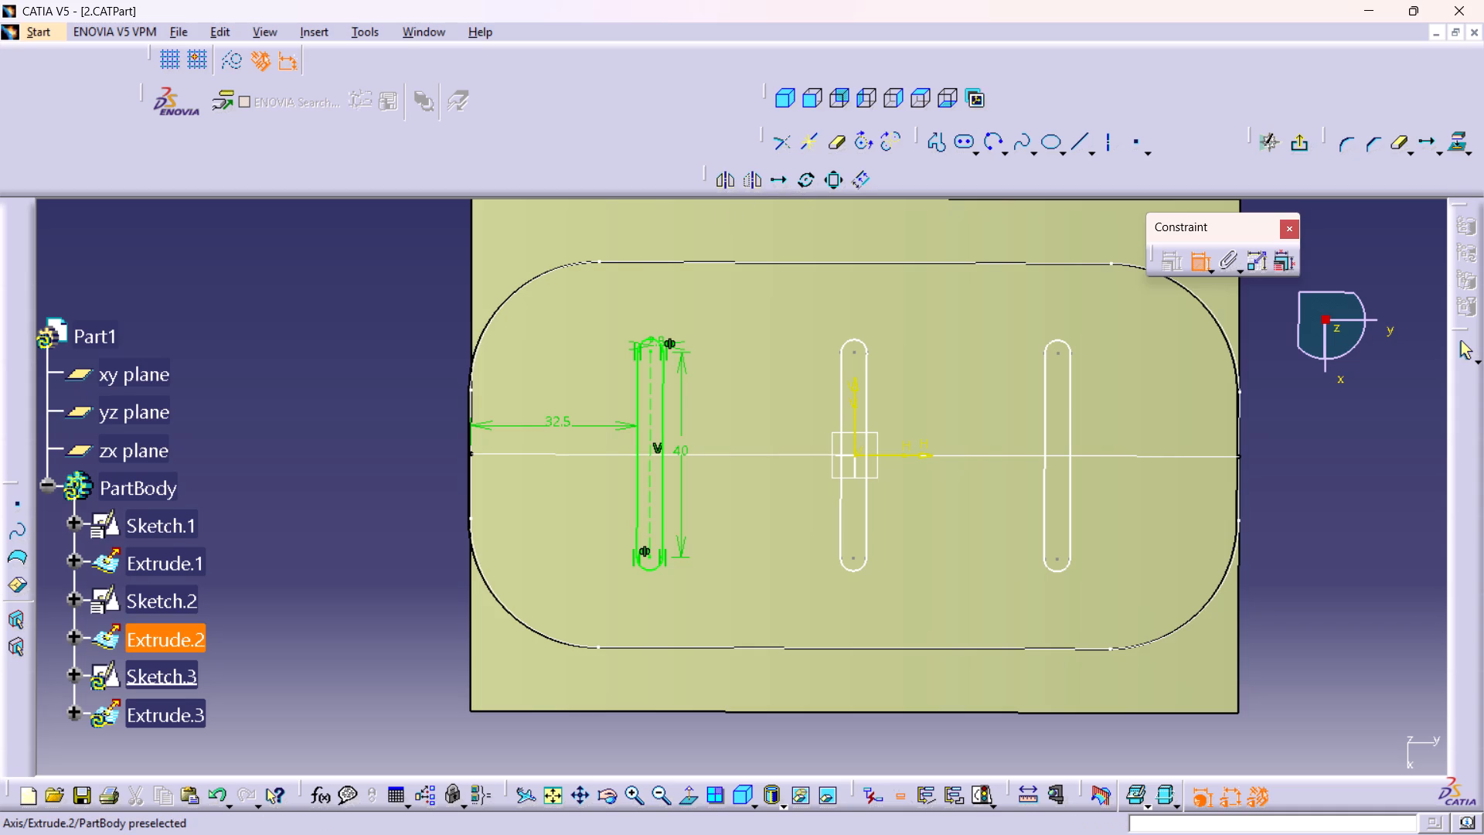
{"action": "left_click", "coordinate": [651, 493]}
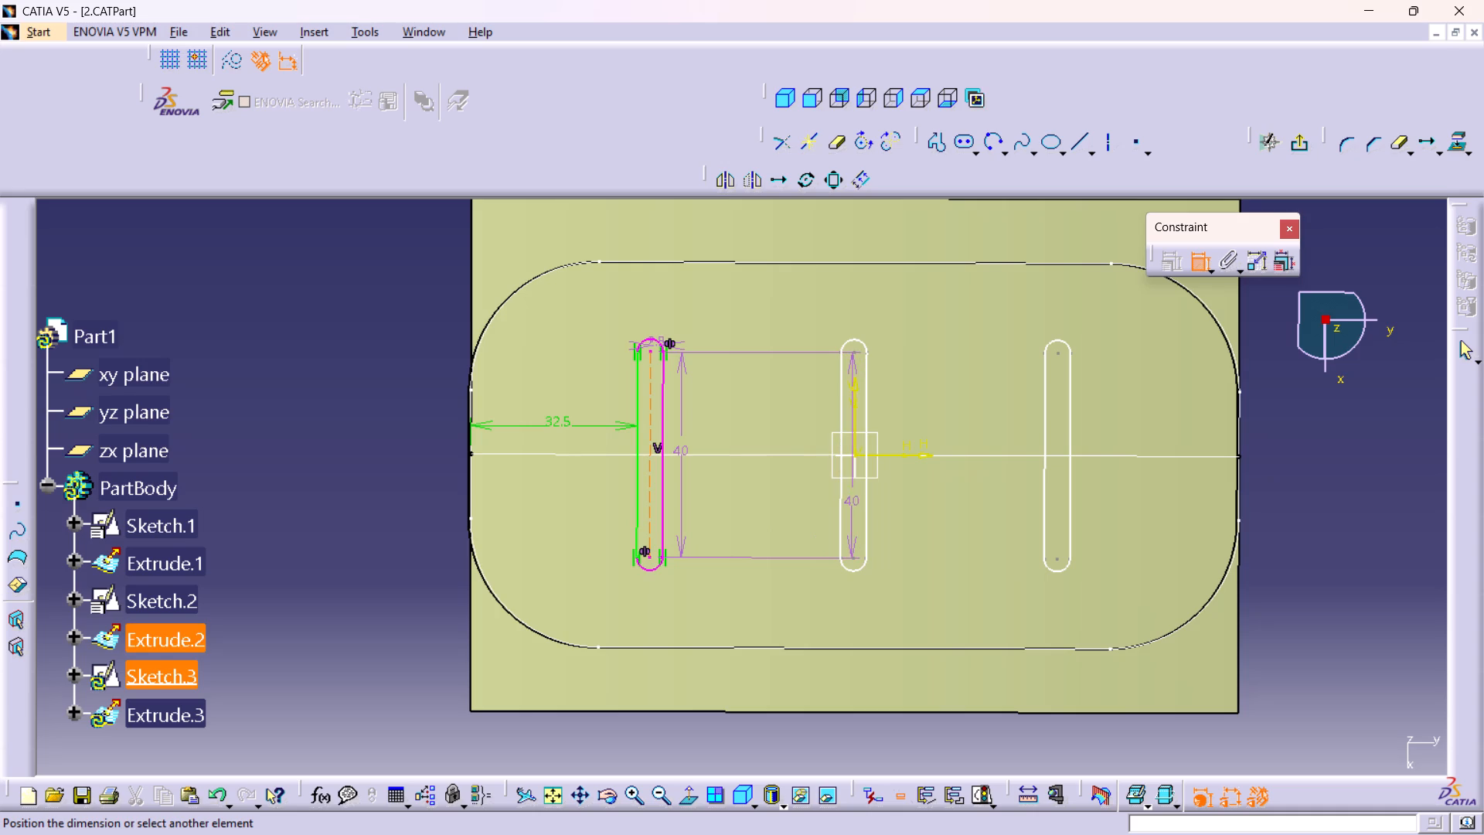
{"action": "left_click", "coordinate": [853, 560]}
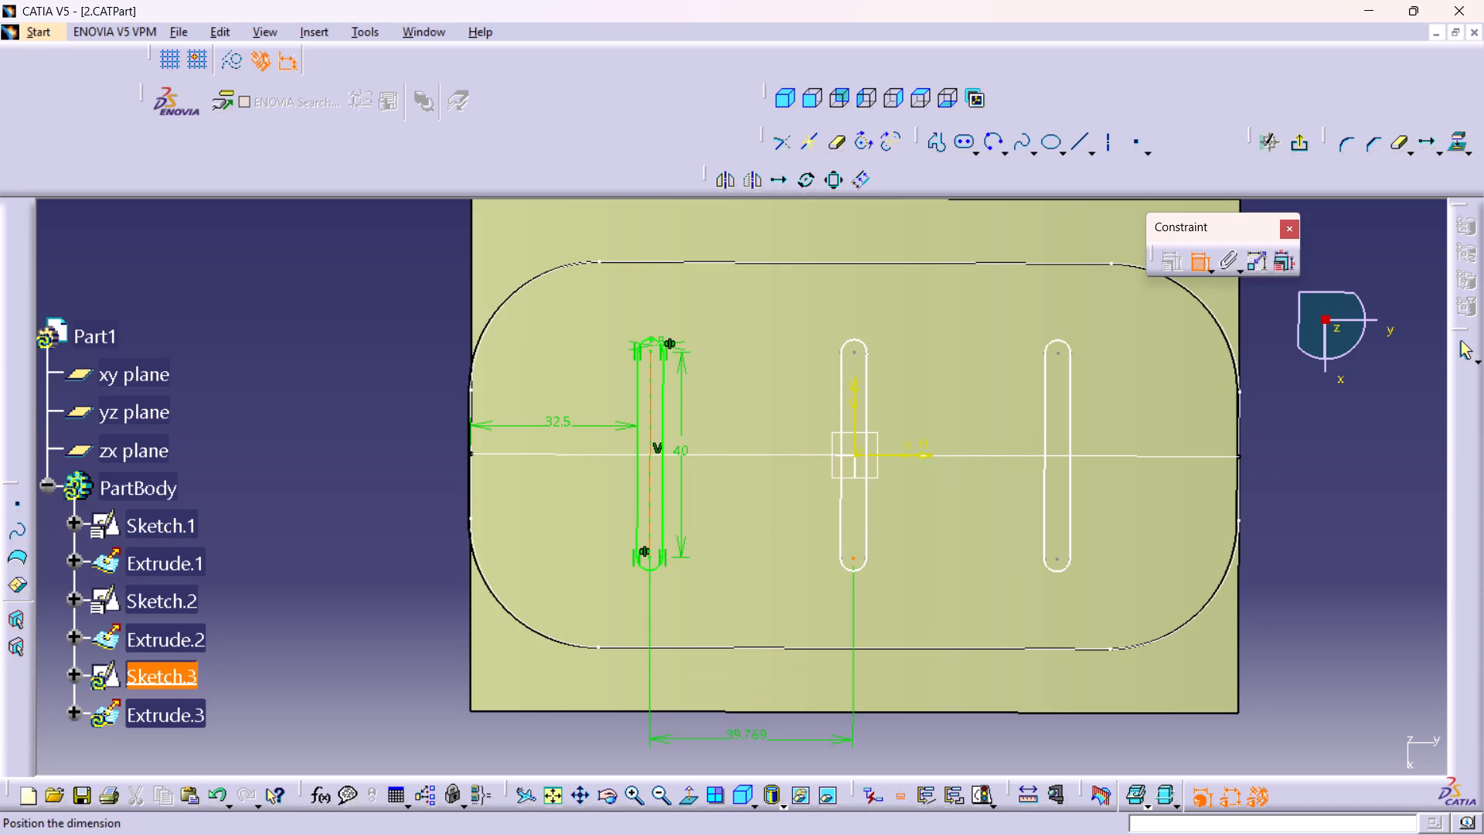
{"action": "left_click", "coordinate": [746, 741]}
{"action": "double_click", "coordinate": [742, 731]}
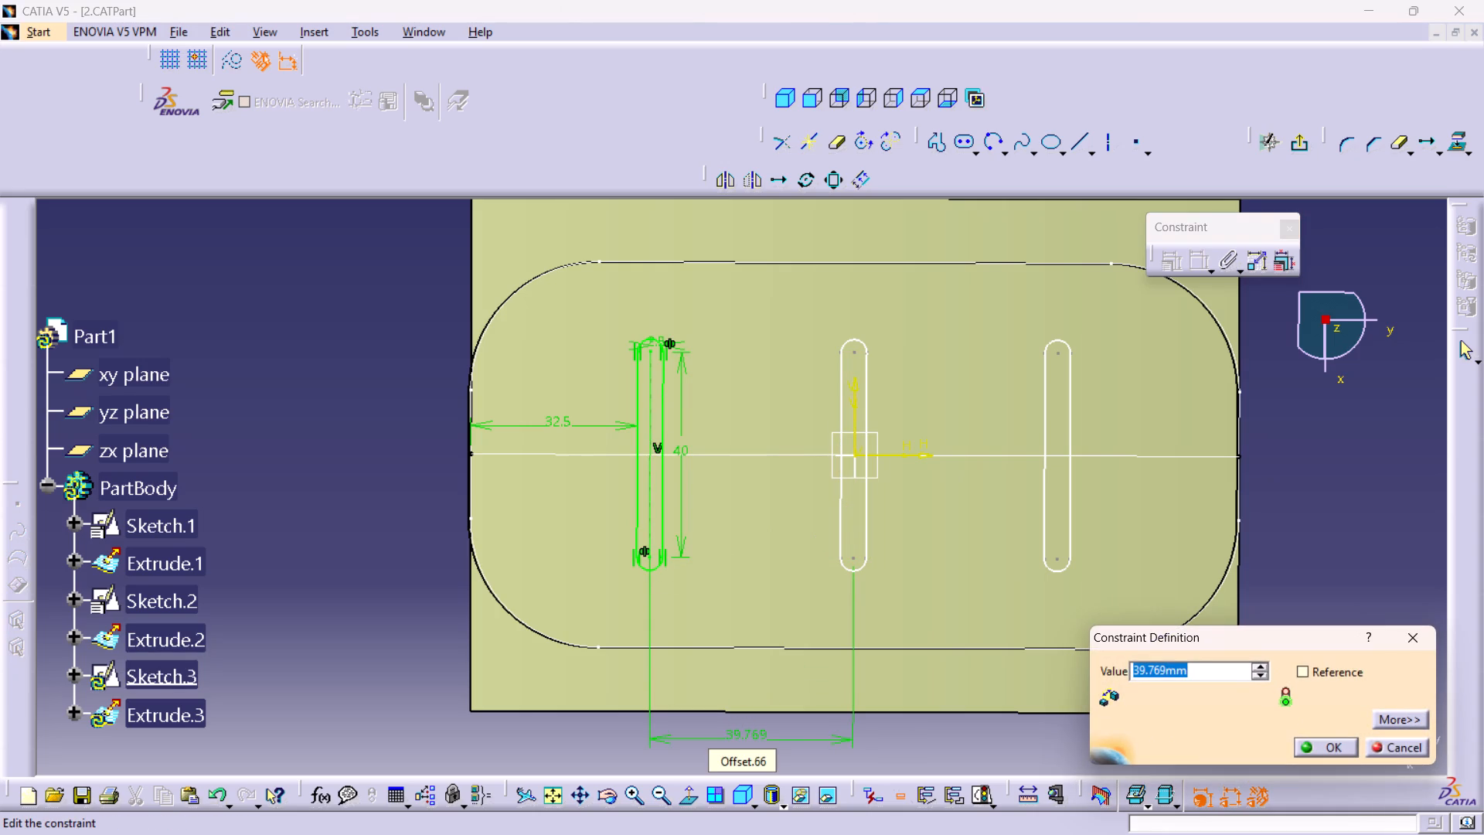
{"action": "type", "text": "42.5"}
{"action": "key", "text": "Return"}
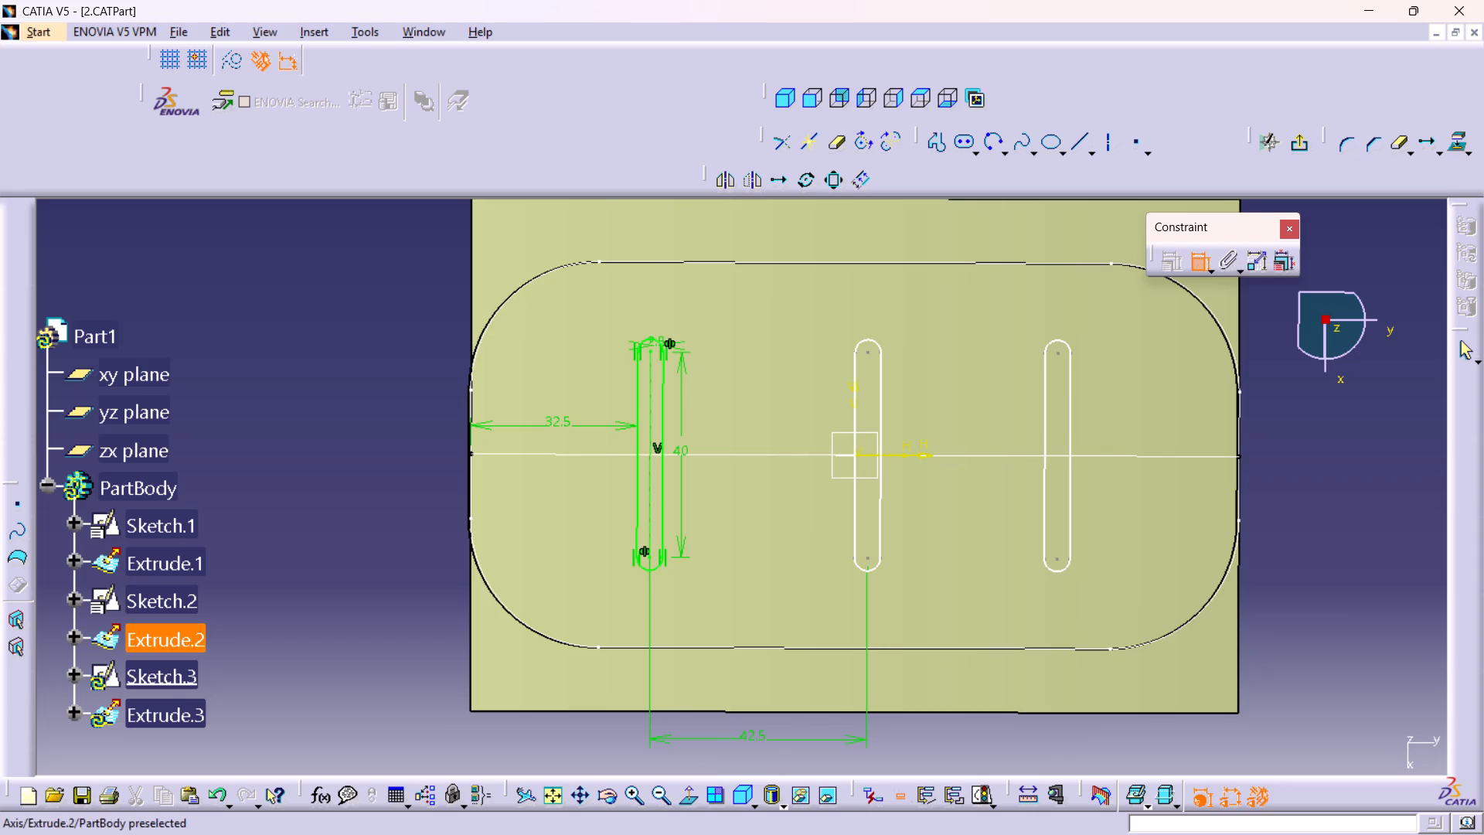
Dimension the middle duplicate's lower arc centre to the far duplicate's lower arc centre and set the distance to 42.5 mm.
{"action": "middle_click_drag", "start_coordinate": [1022, 634], "coordinate": [1002, 540]}
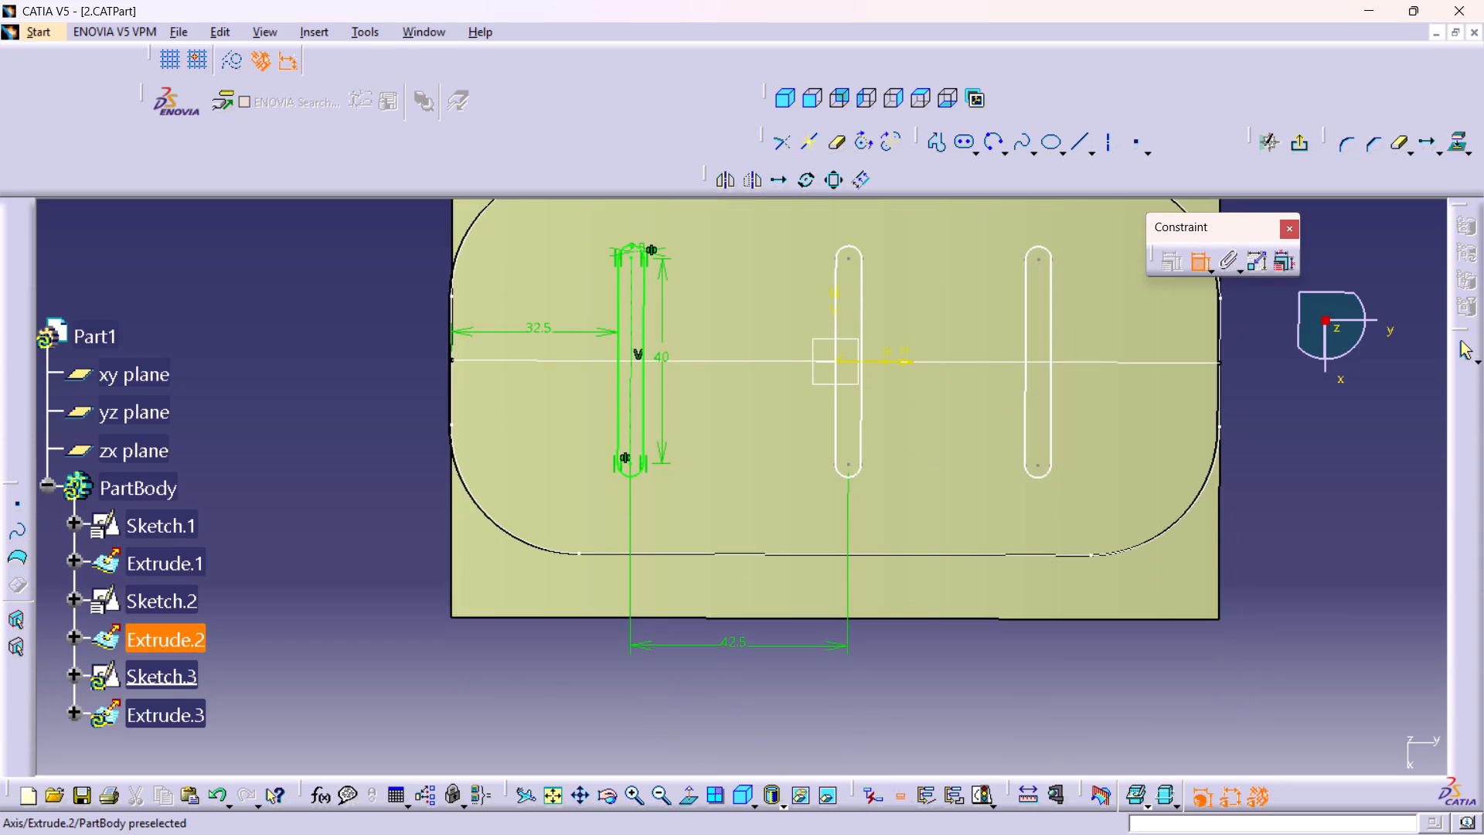
{"action": "left_click", "coordinate": [848, 463]}
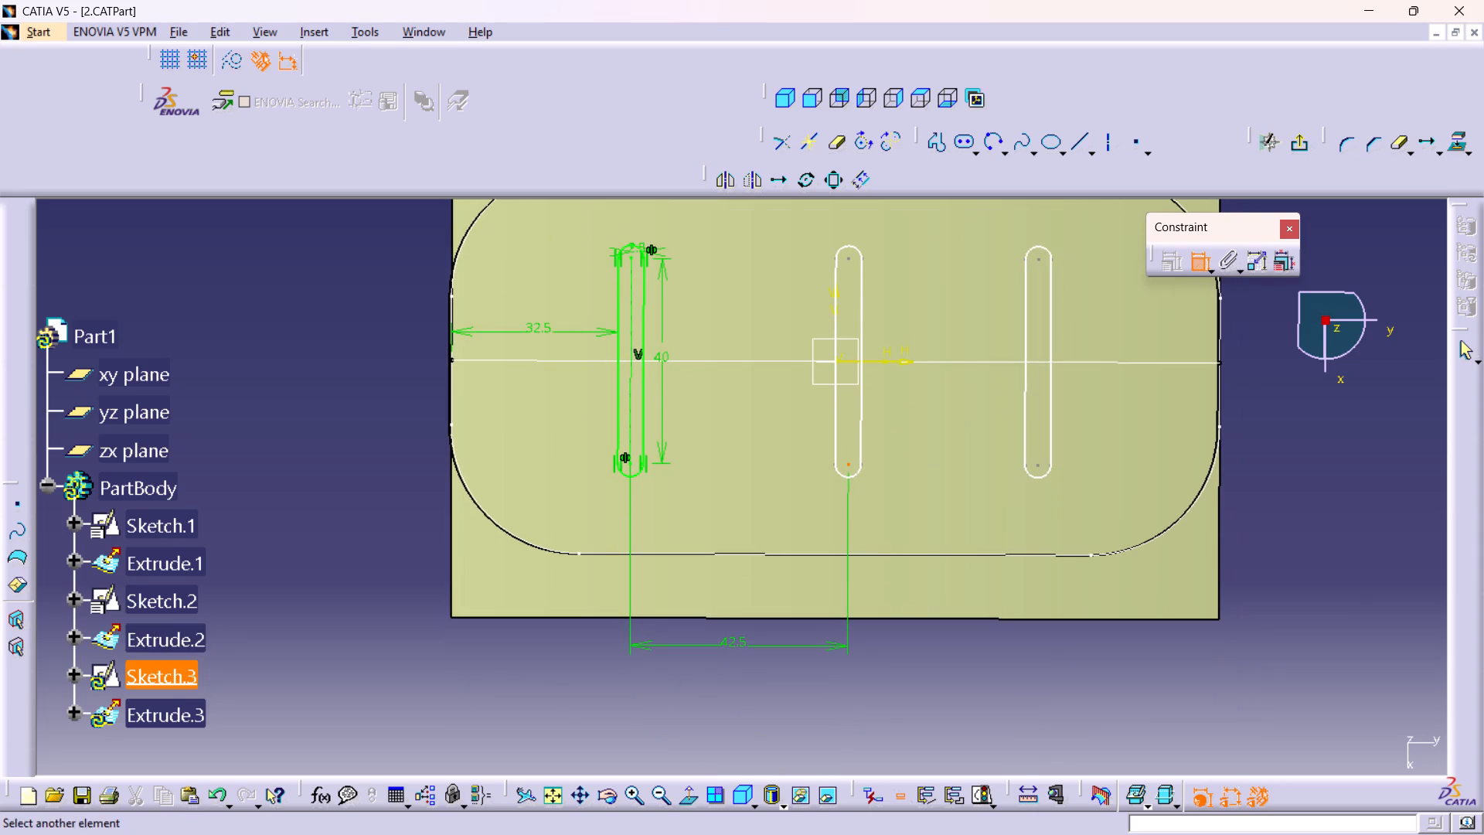
{"action": "left_click", "coordinate": [1036, 465]}
{"action": "left_click", "coordinate": [944, 714]}
{"action": "double_click", "coordinate": [939, 709]}
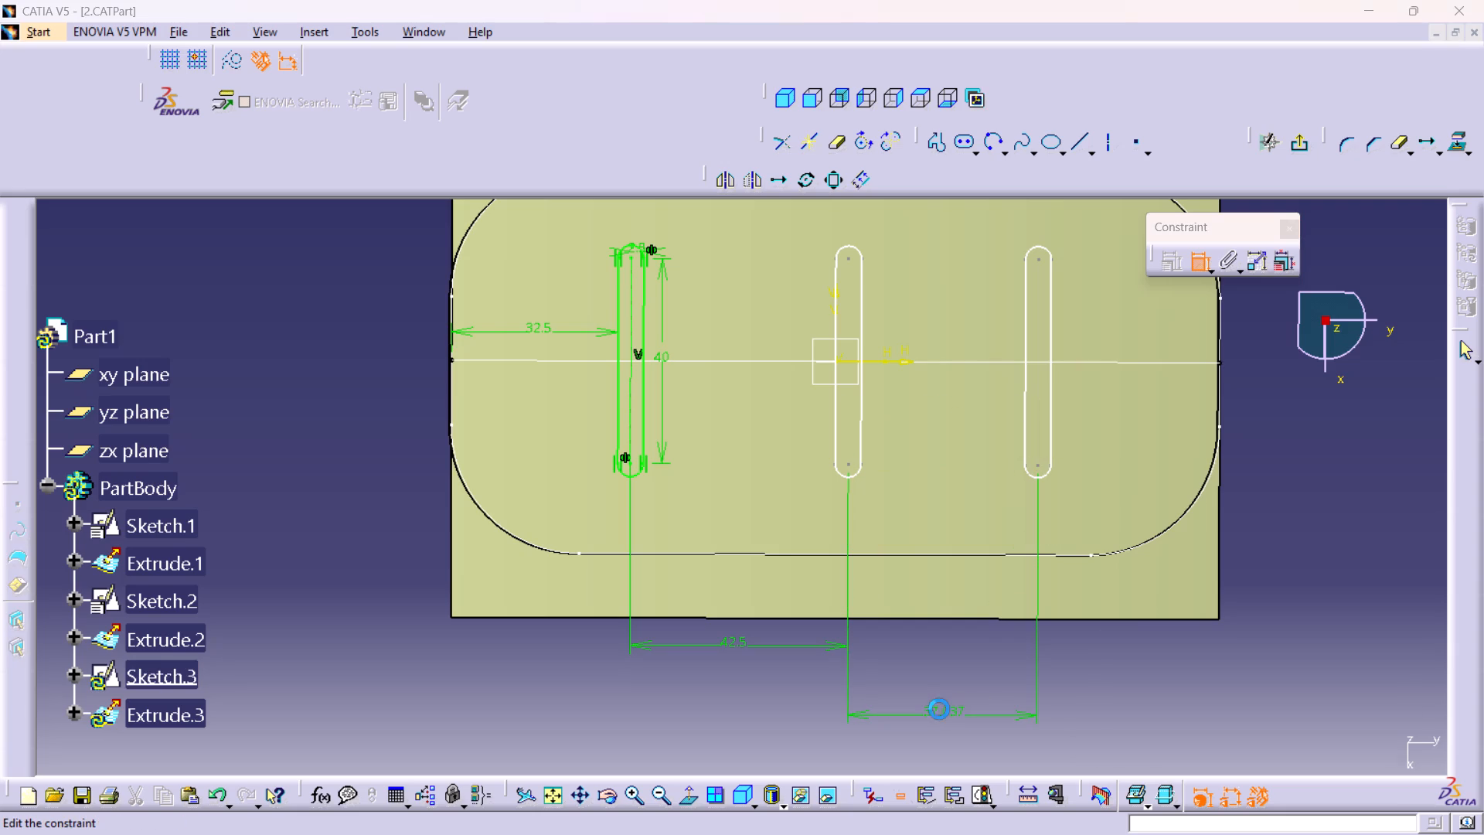
{"action": "type", "text": "42."}
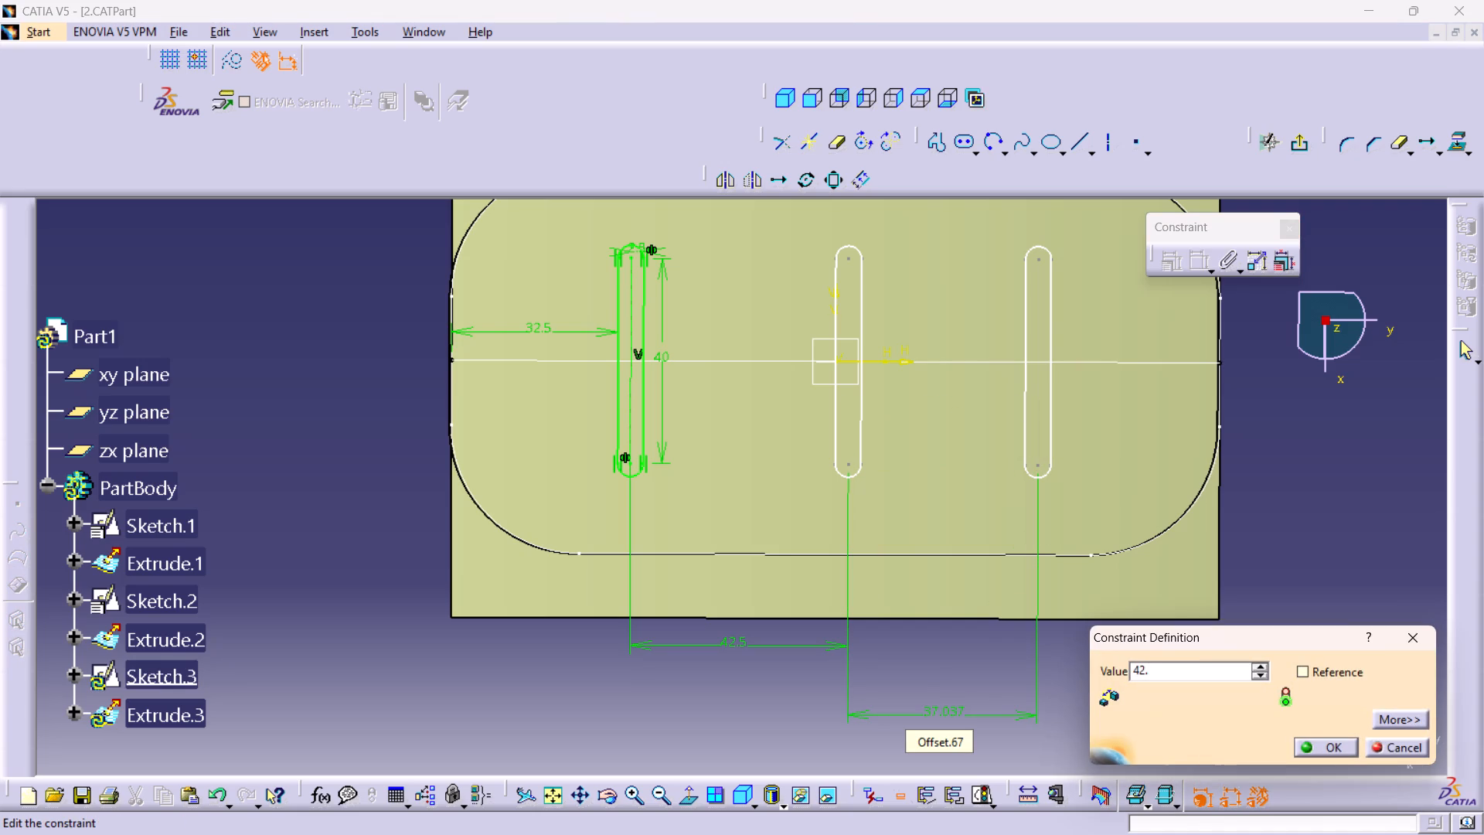
{"action": "key", "text": "5"}
{"action": "key", "text": "Return"}
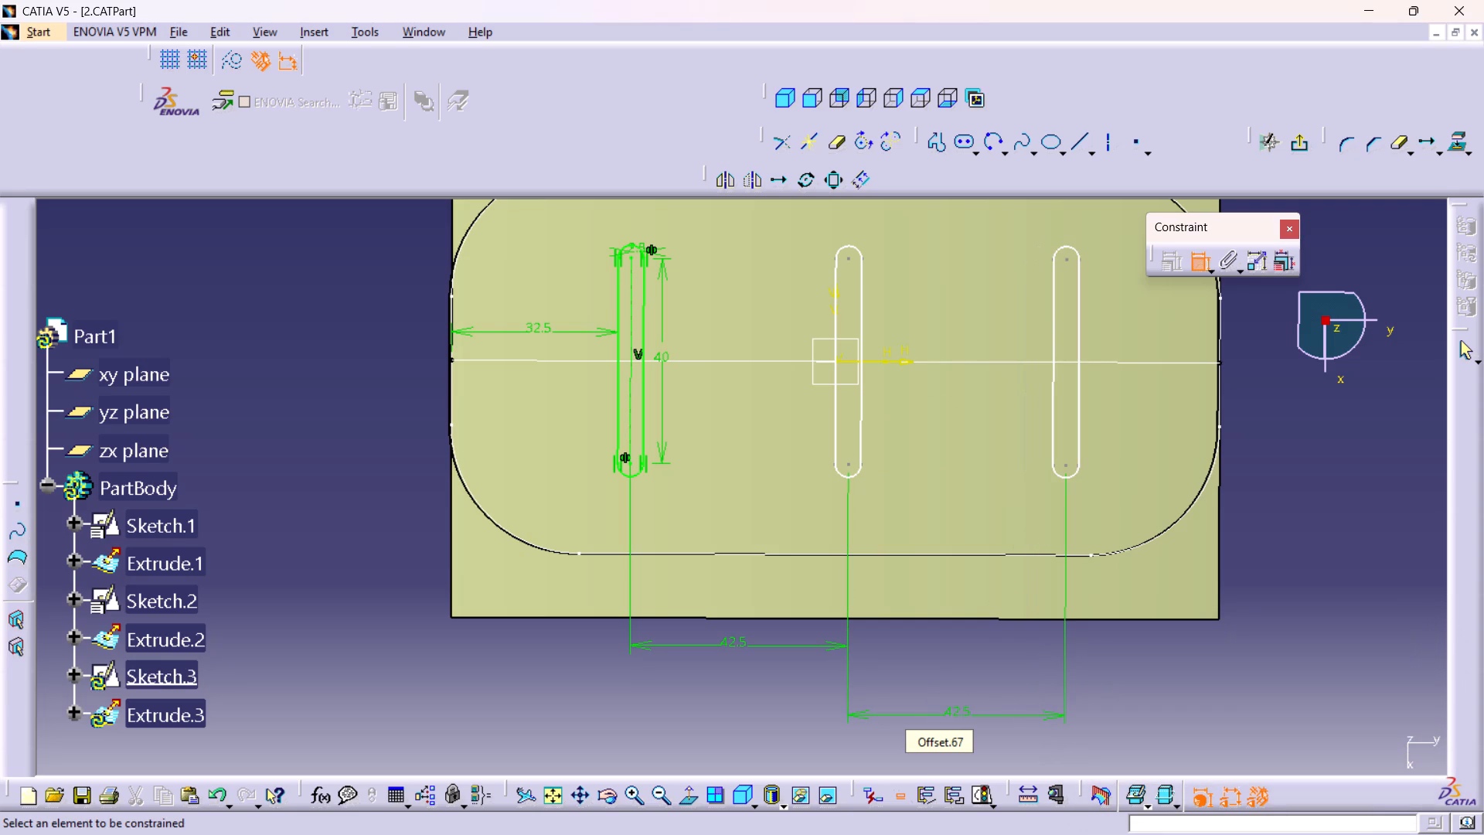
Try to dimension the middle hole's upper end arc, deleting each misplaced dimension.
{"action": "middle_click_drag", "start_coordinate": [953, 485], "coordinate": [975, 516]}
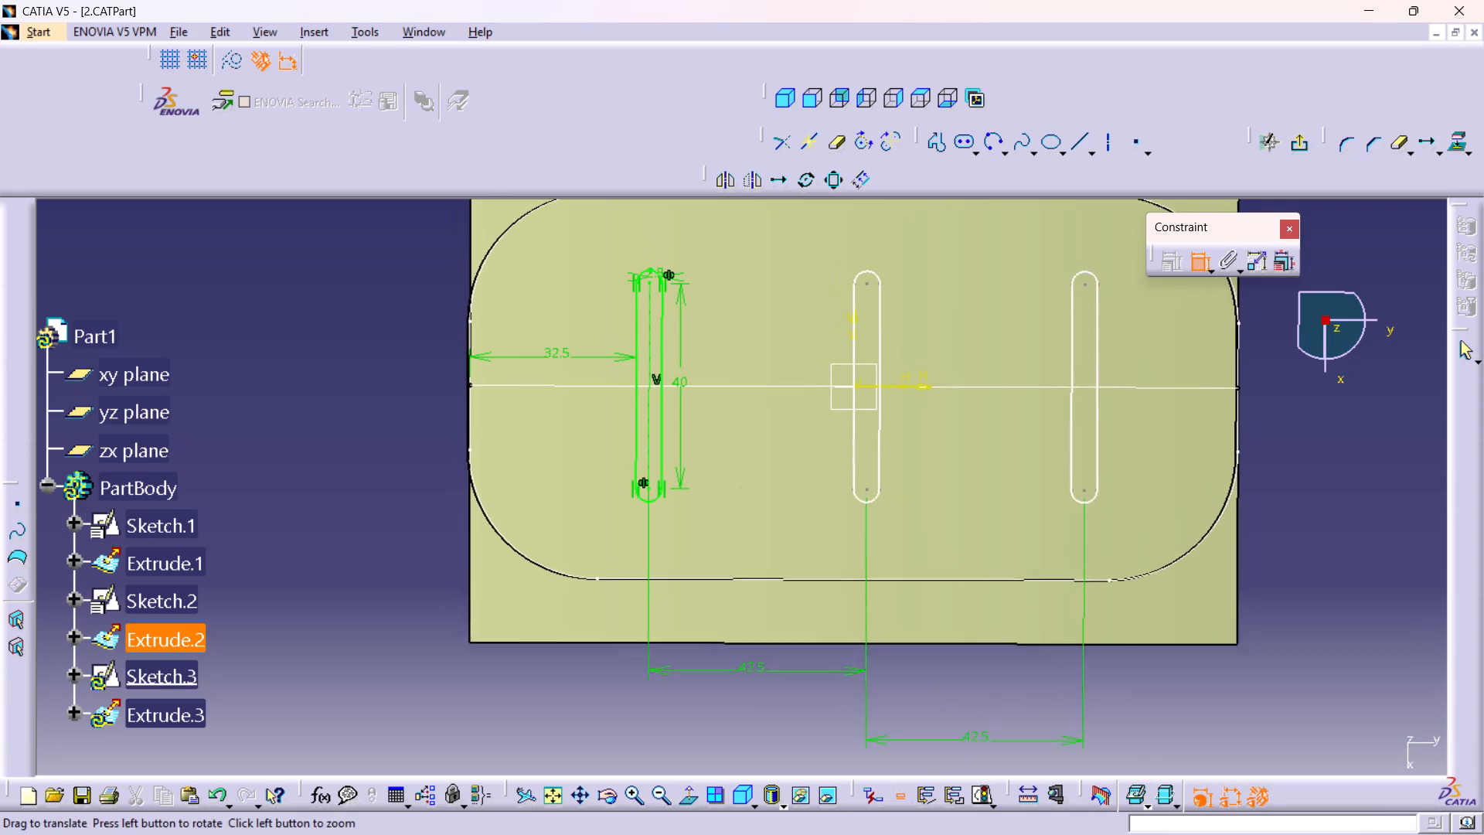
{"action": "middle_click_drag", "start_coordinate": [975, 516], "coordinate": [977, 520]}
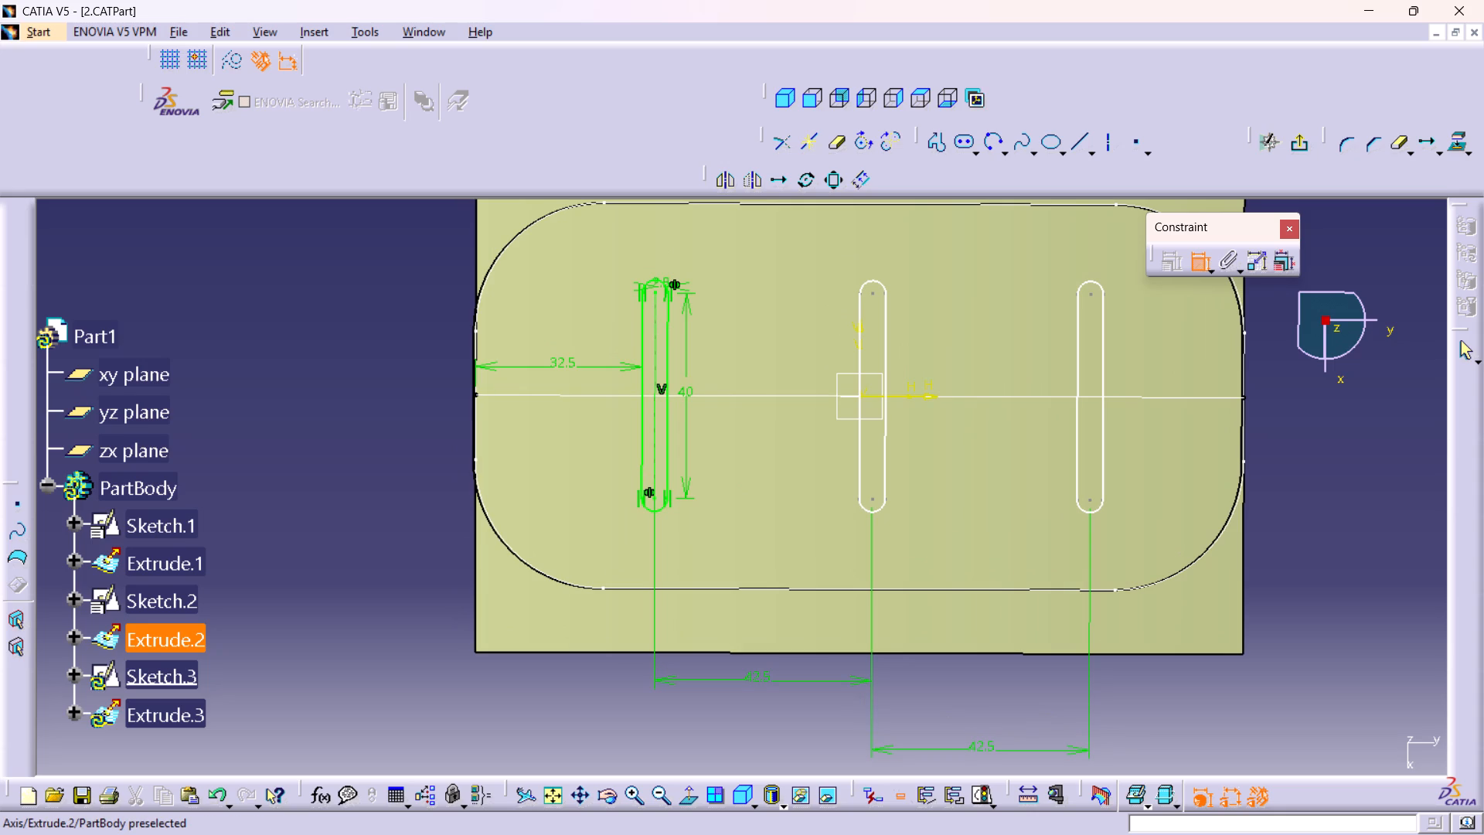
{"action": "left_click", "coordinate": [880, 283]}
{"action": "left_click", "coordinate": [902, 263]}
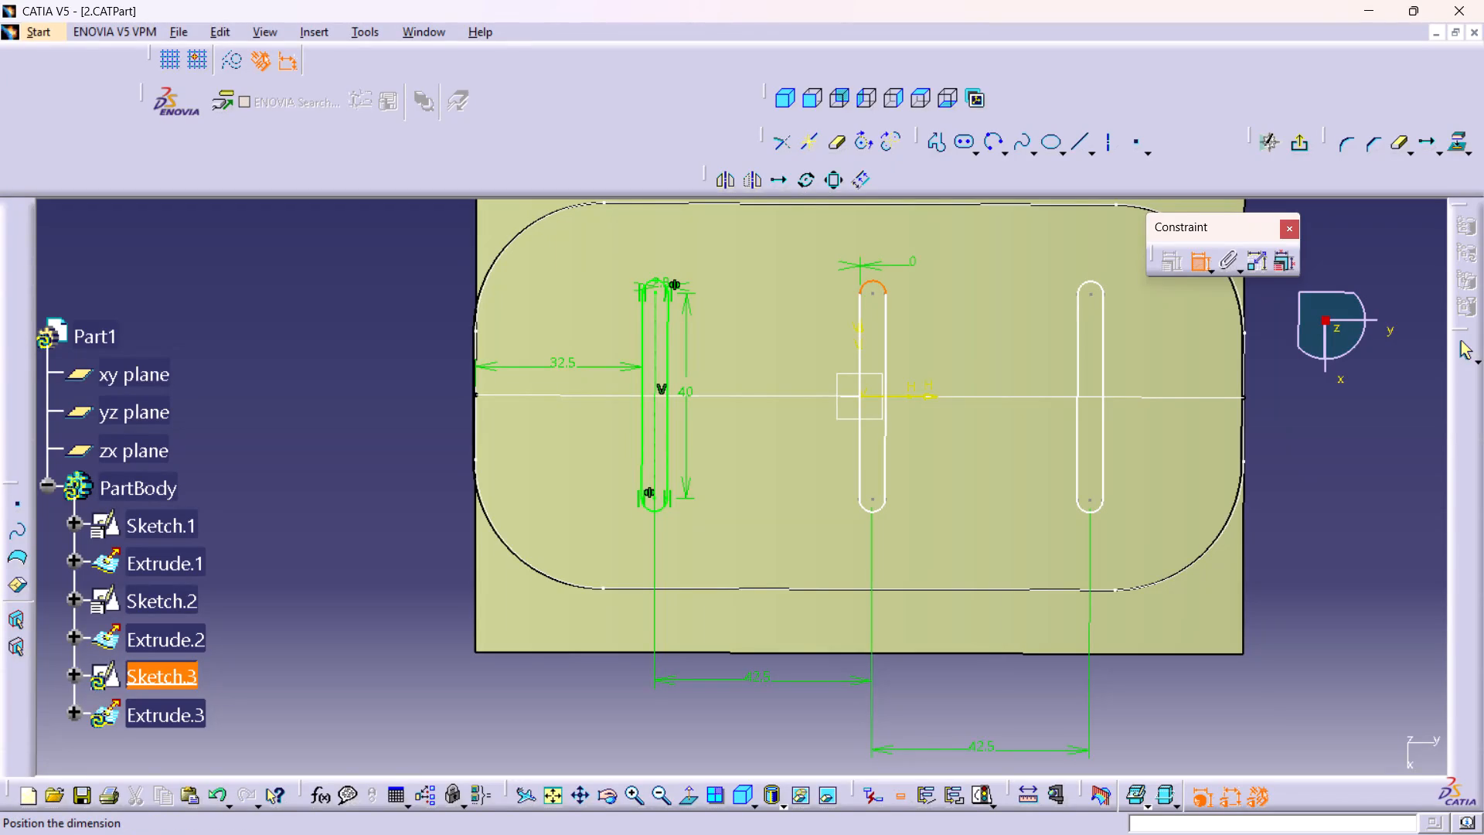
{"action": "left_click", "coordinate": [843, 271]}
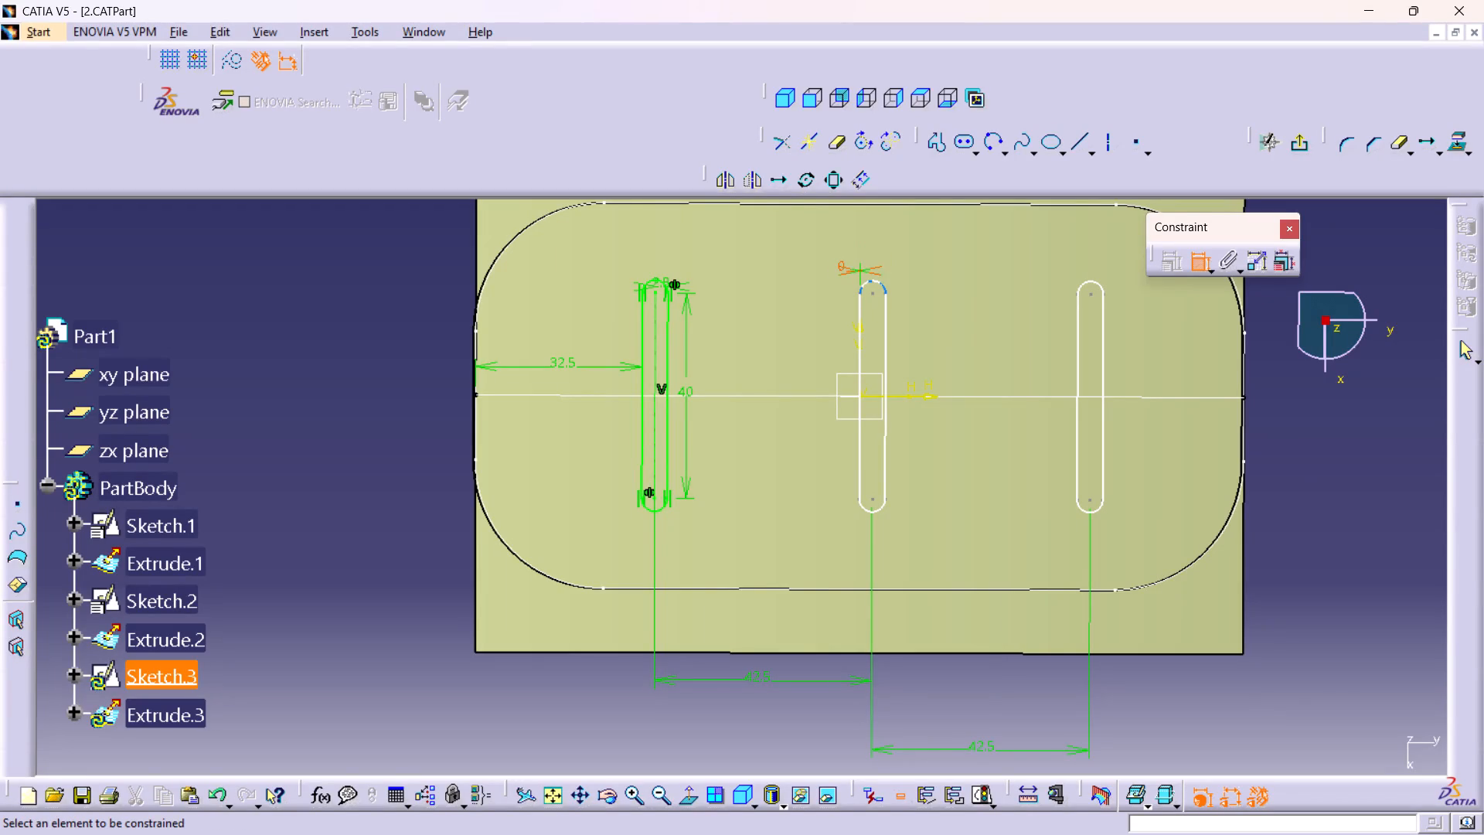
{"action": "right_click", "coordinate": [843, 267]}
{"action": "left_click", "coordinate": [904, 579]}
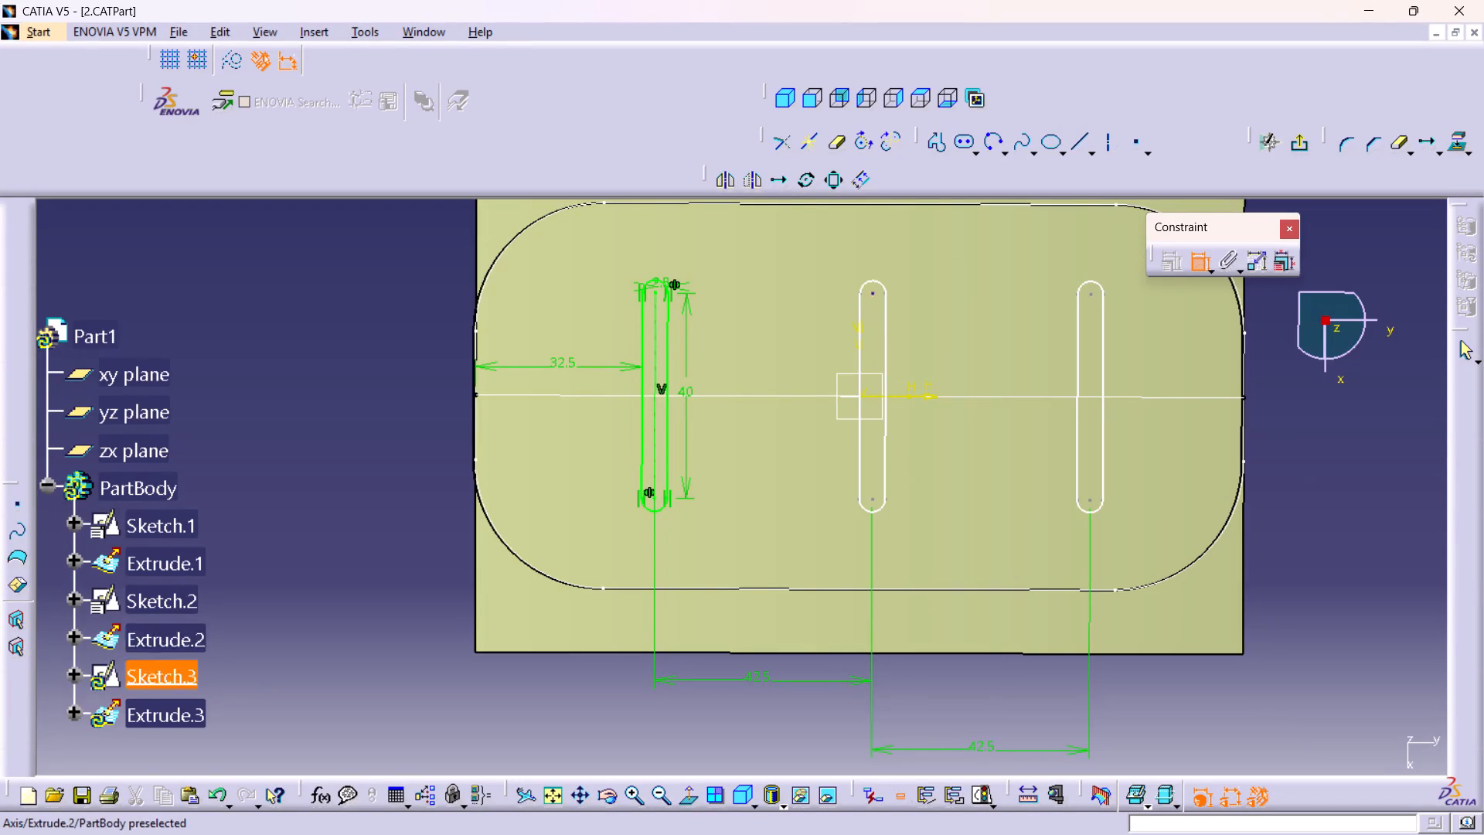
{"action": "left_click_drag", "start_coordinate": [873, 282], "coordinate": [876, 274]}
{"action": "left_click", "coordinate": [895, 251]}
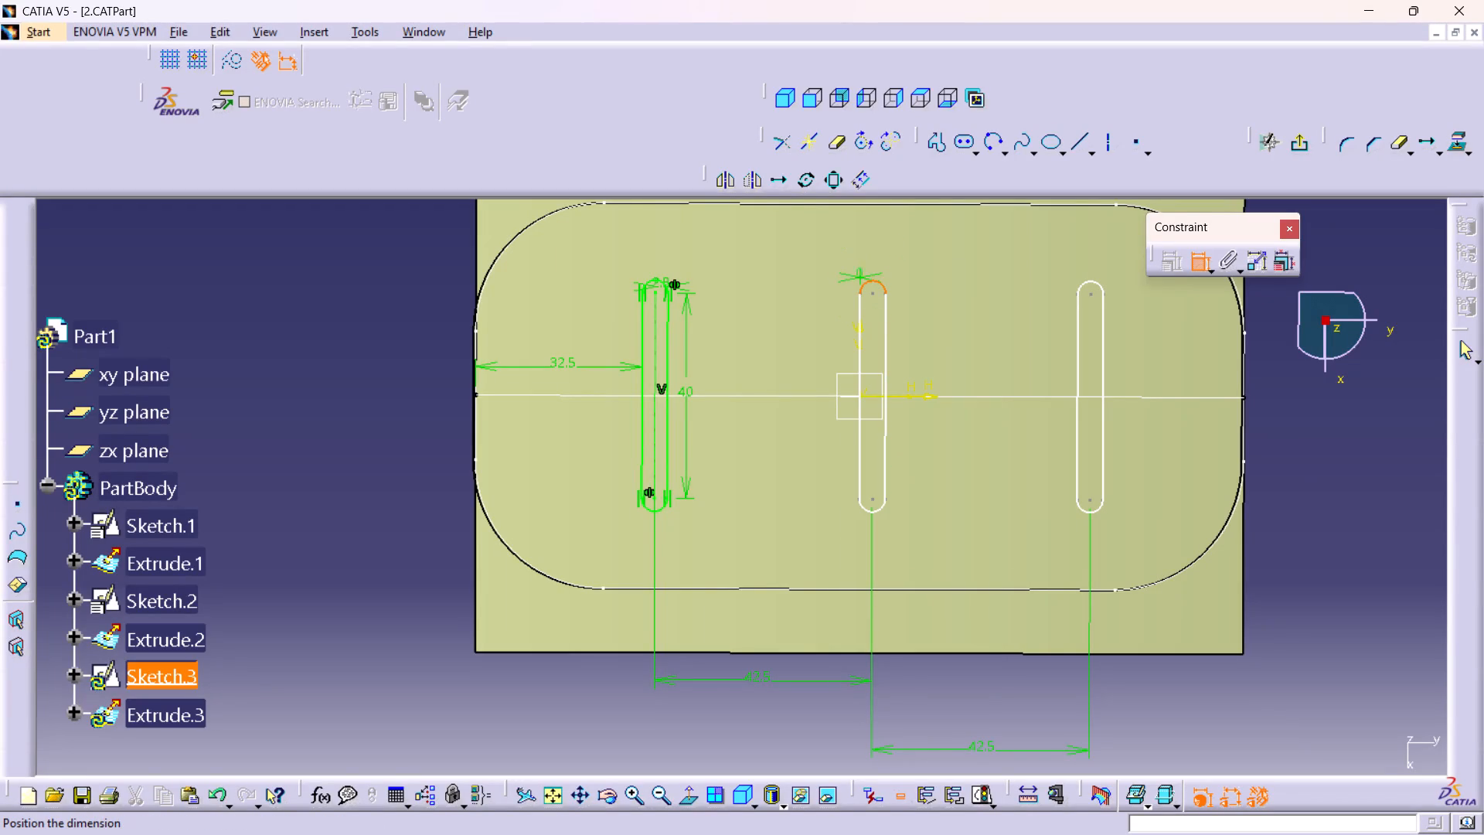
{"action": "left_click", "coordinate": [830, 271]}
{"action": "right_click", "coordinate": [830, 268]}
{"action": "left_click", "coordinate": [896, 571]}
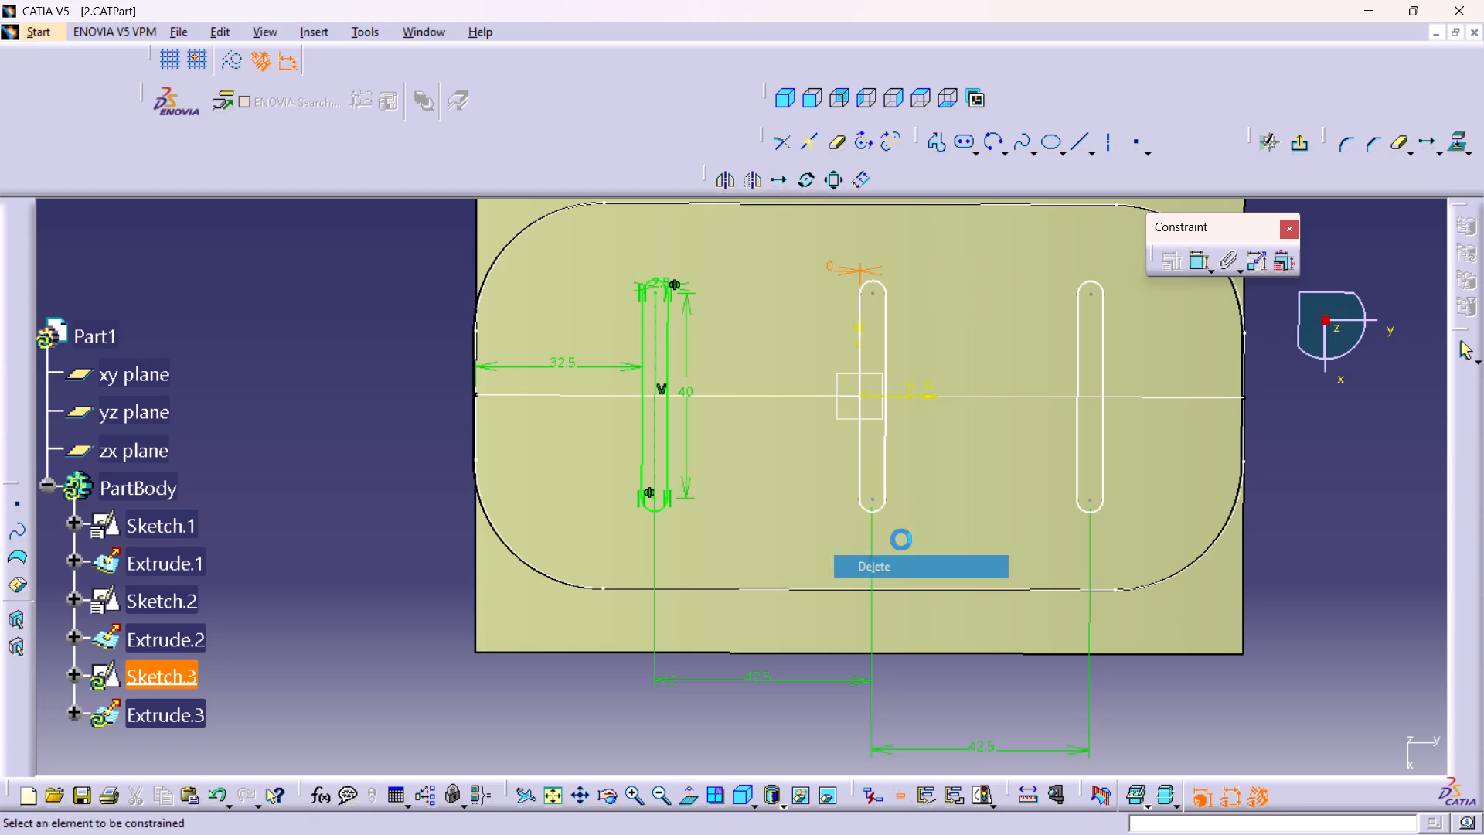
Add a reference radius dimension to the middle hole's upper end arc.
{"action": "middle_click_drag", "start_coordinate": [927, 487], "coordinate": [934, 322]}
{"action": "right_click", "coordinate": [927, 487]}
{"action": "middle_click_drag", "start_coordinate": [1060, 295], "coordinate": [707, 636]}
{"action": "middle_click_drag", "start_coordinate": [917, 433], "coordinate": [858, 694]}
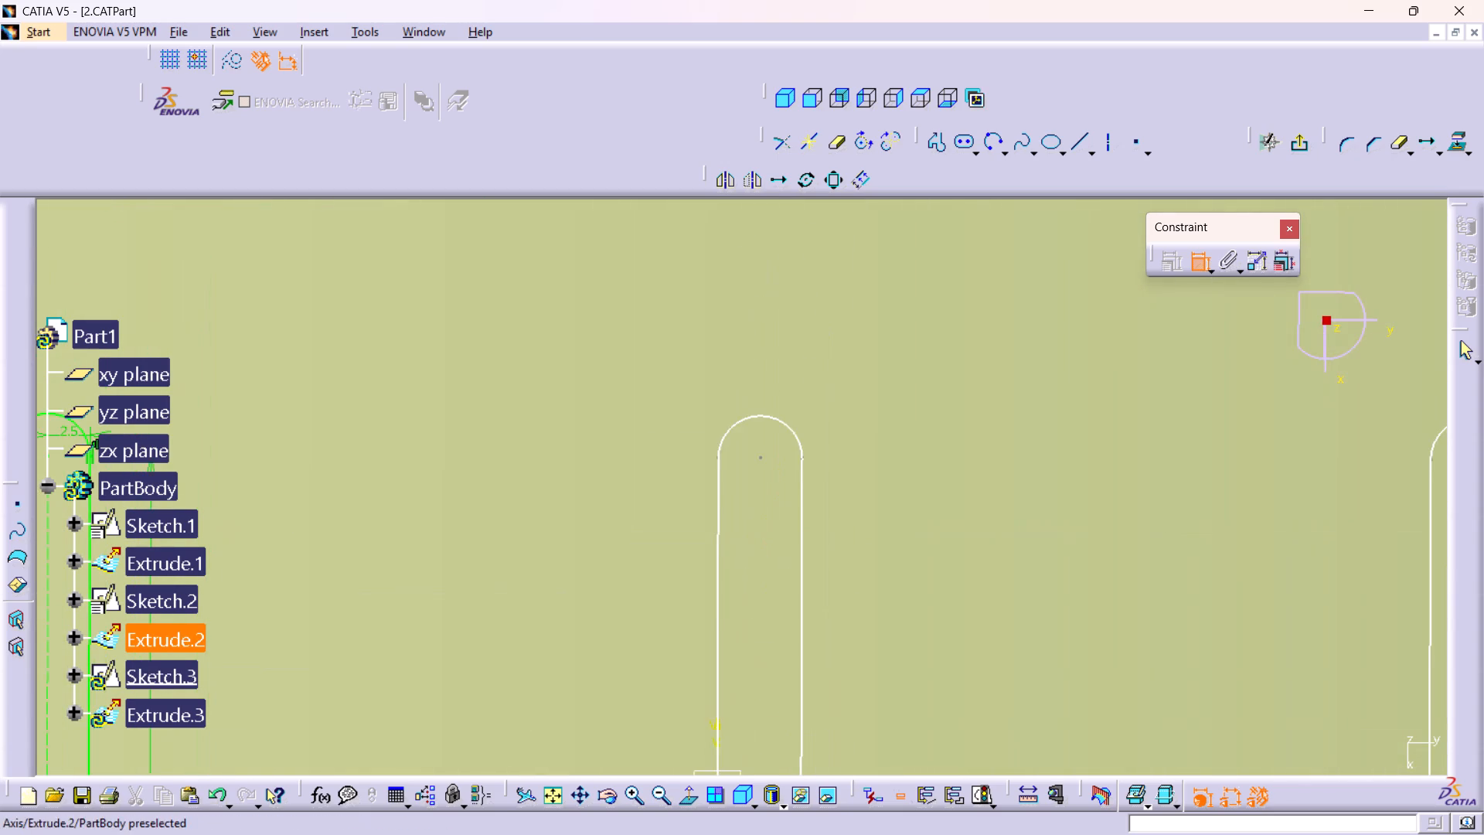
{"action": "middle_click_drag", "start_coordinate": [878, 501], "coordinate": [878, 588]}
{"action": "left_click", "coordinate": [789, 508]}
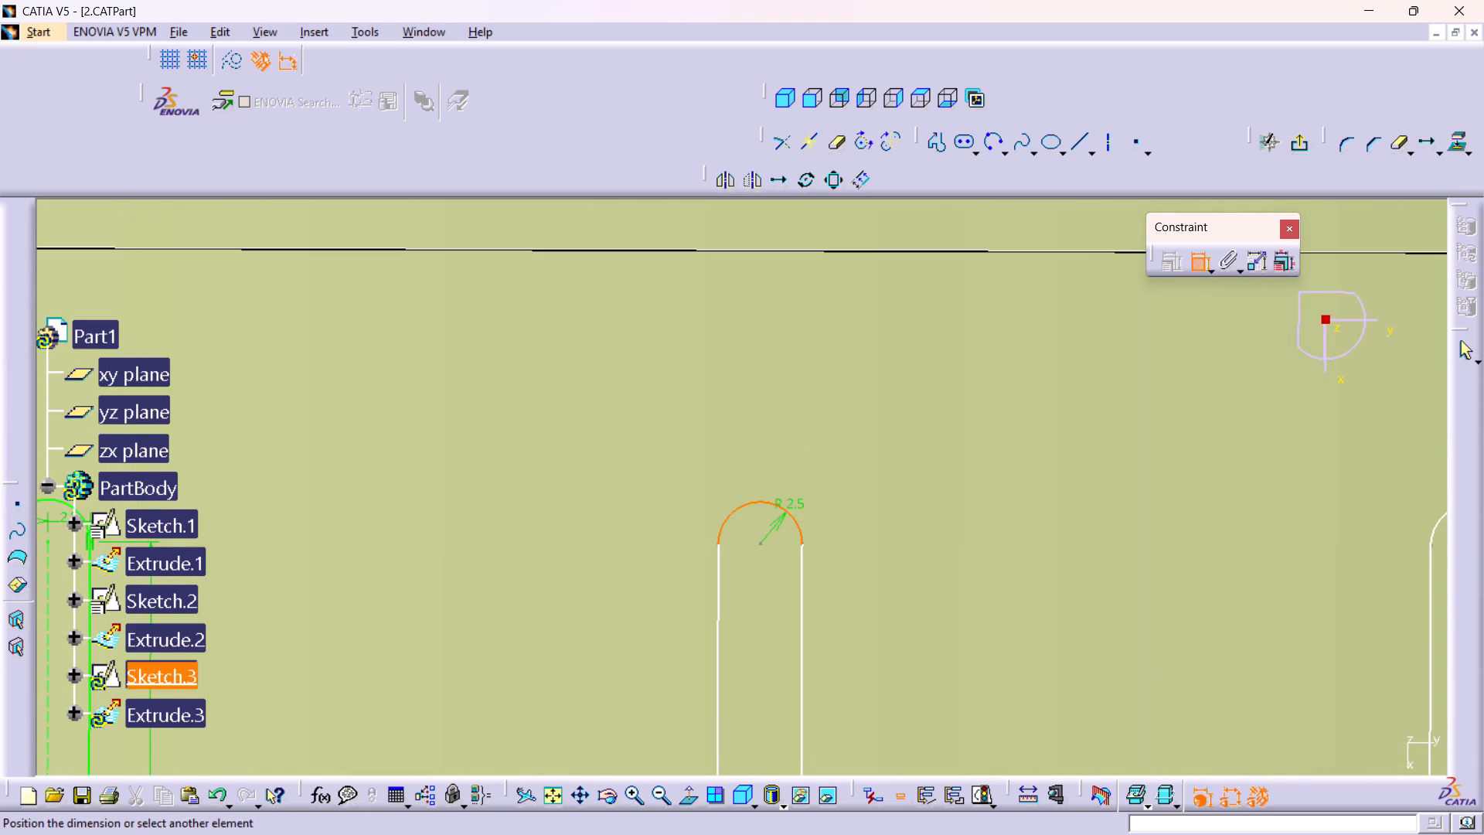
{"action": "double_click", "coordinate": [789, 508]}
{"action": "double_click", "coordinate": [789, 508]}
{"action": "double_click", "coordinate": [789, 508]}
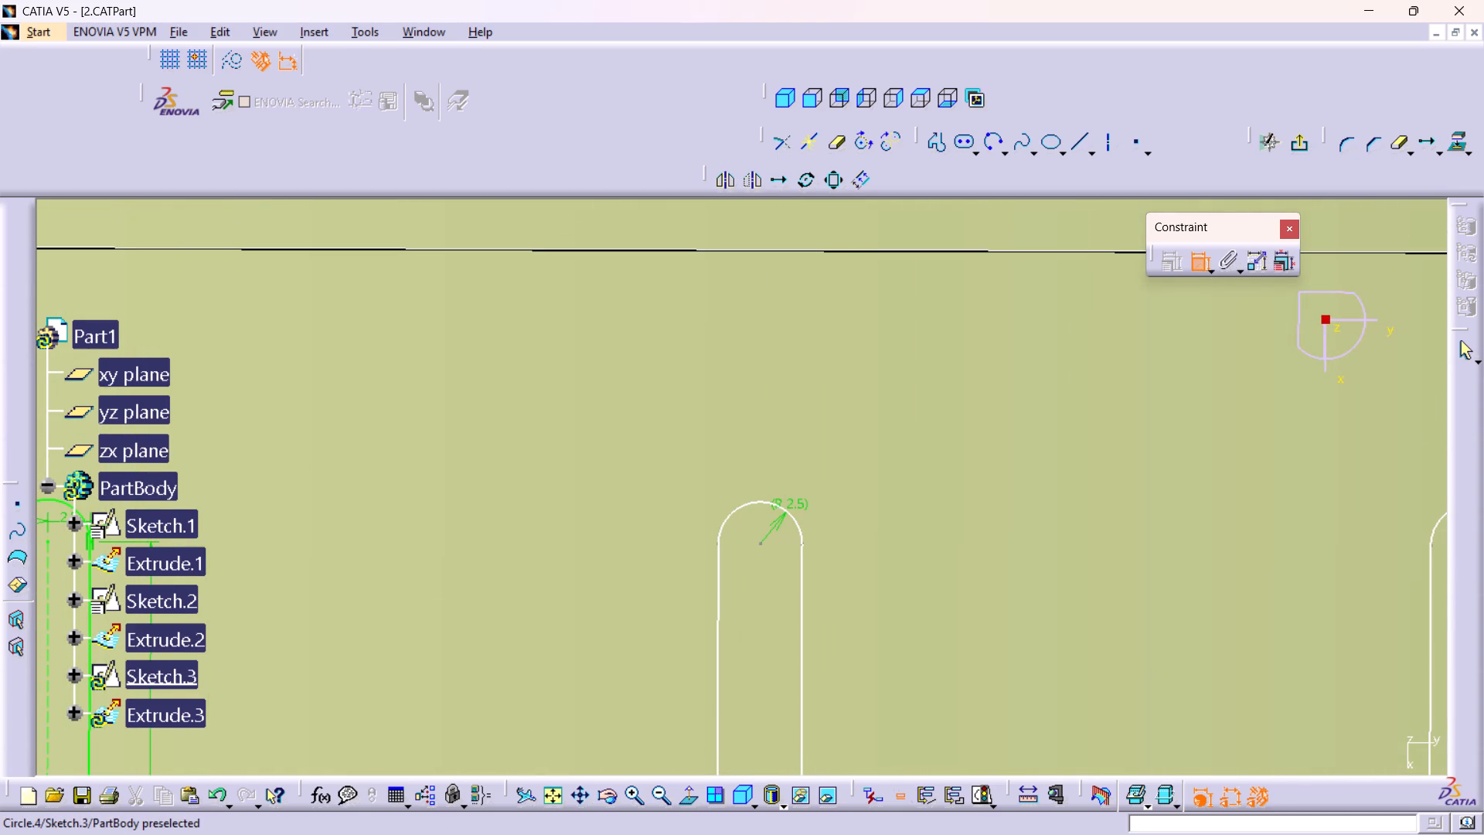
{"action": "double_click", "coordinate": [788, 502]}
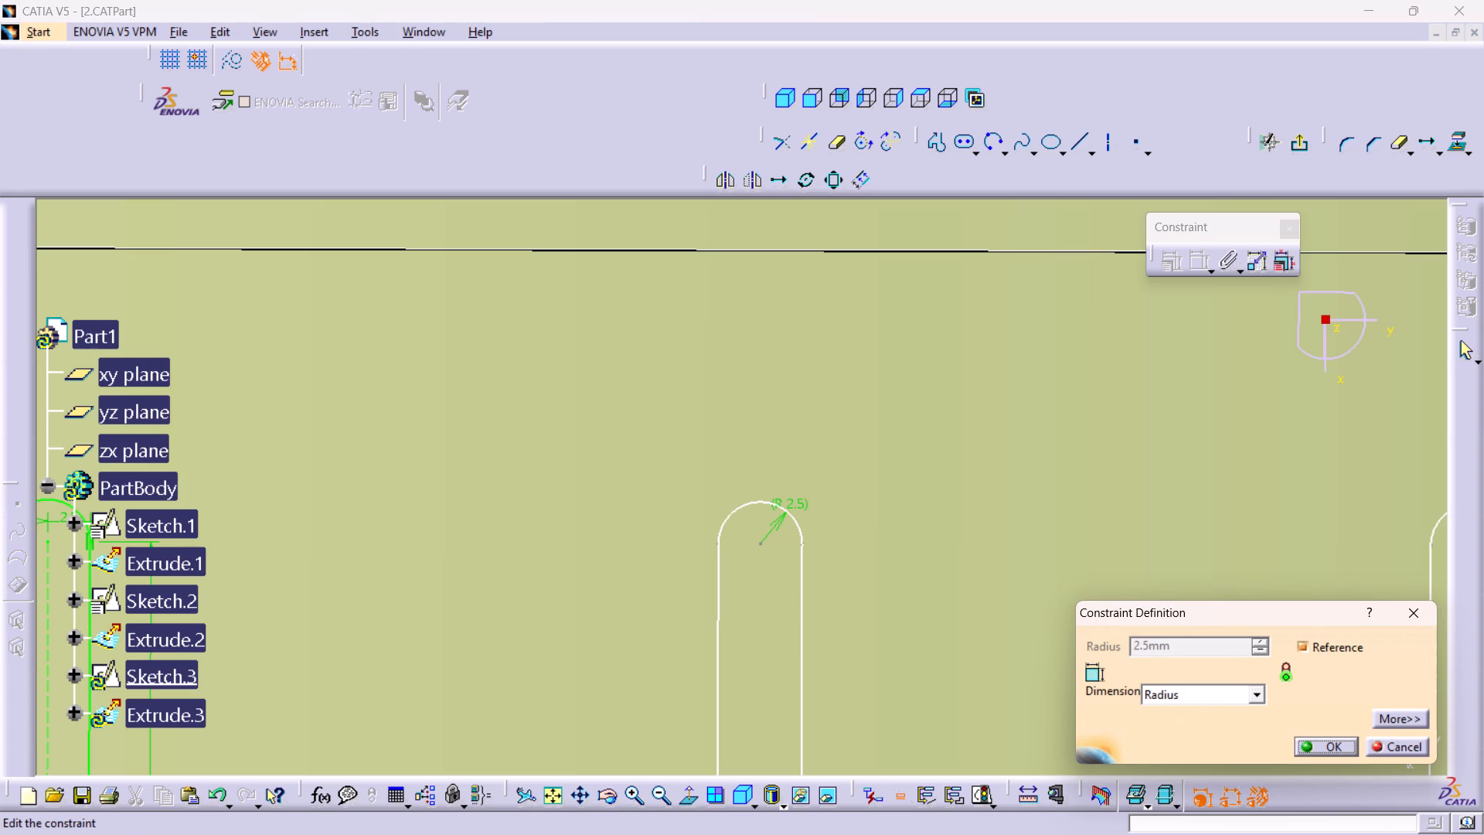
{"action": "left_click", "coordinate": [1309, 751]}
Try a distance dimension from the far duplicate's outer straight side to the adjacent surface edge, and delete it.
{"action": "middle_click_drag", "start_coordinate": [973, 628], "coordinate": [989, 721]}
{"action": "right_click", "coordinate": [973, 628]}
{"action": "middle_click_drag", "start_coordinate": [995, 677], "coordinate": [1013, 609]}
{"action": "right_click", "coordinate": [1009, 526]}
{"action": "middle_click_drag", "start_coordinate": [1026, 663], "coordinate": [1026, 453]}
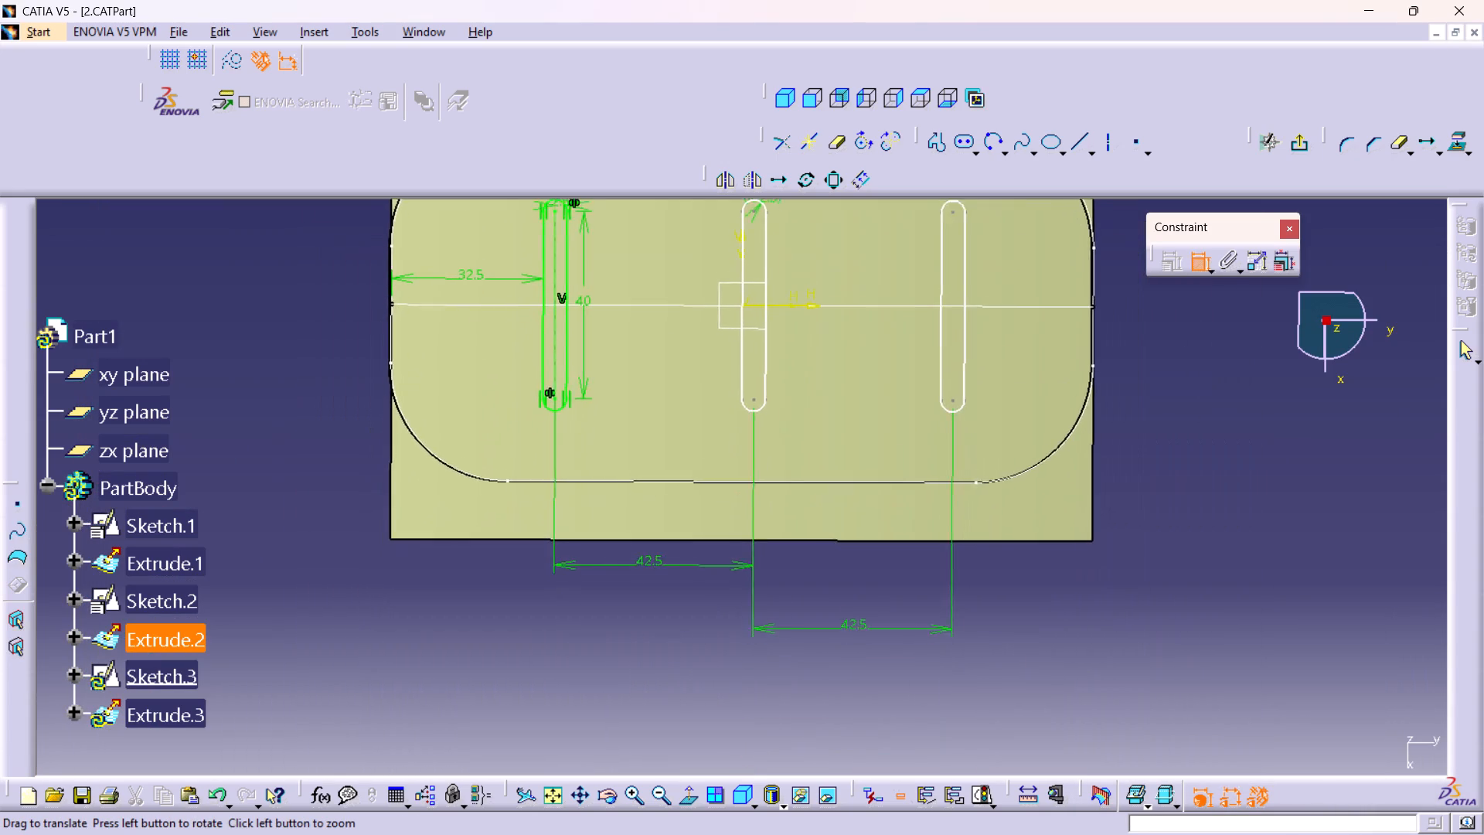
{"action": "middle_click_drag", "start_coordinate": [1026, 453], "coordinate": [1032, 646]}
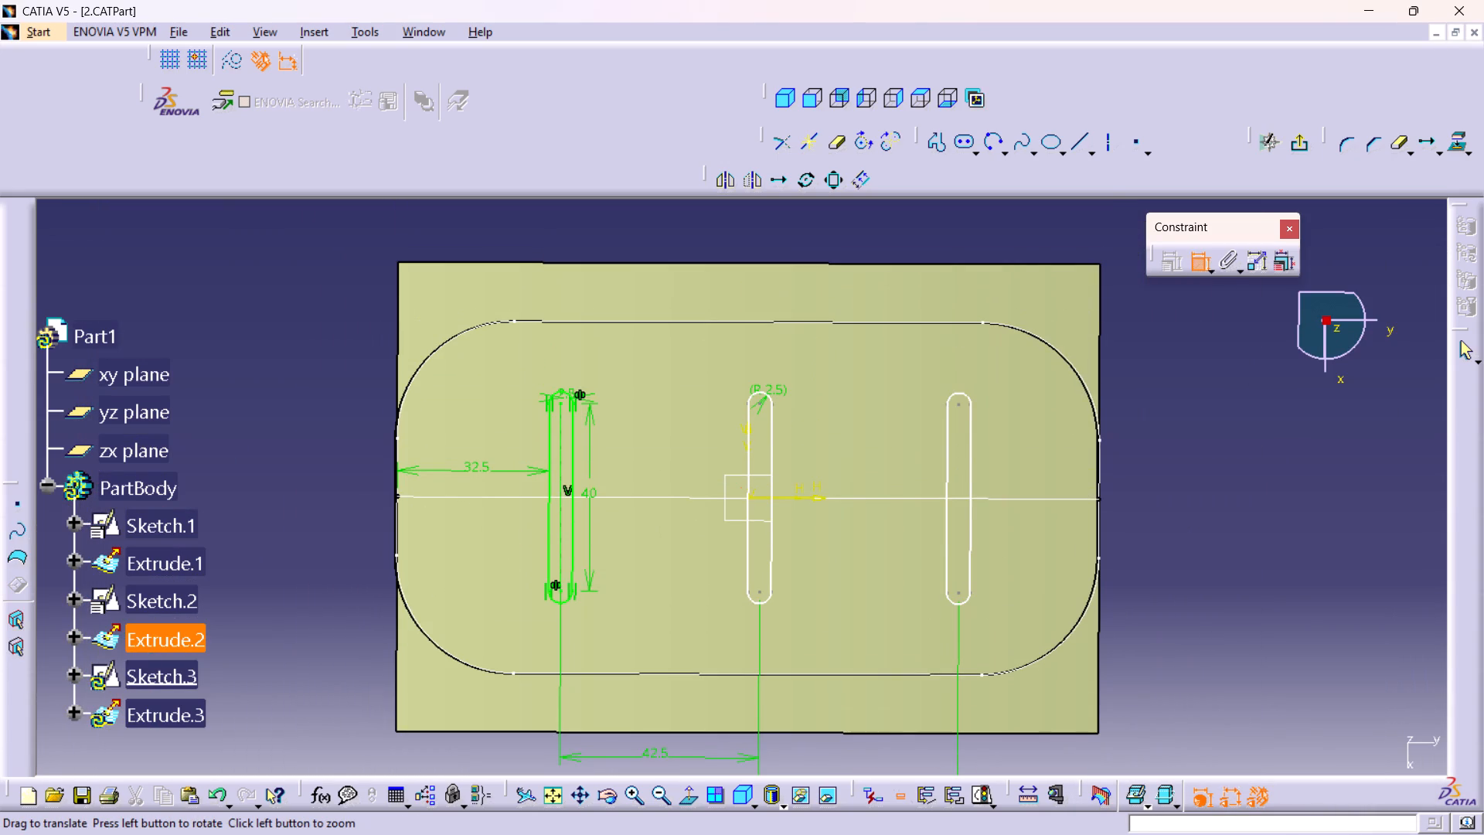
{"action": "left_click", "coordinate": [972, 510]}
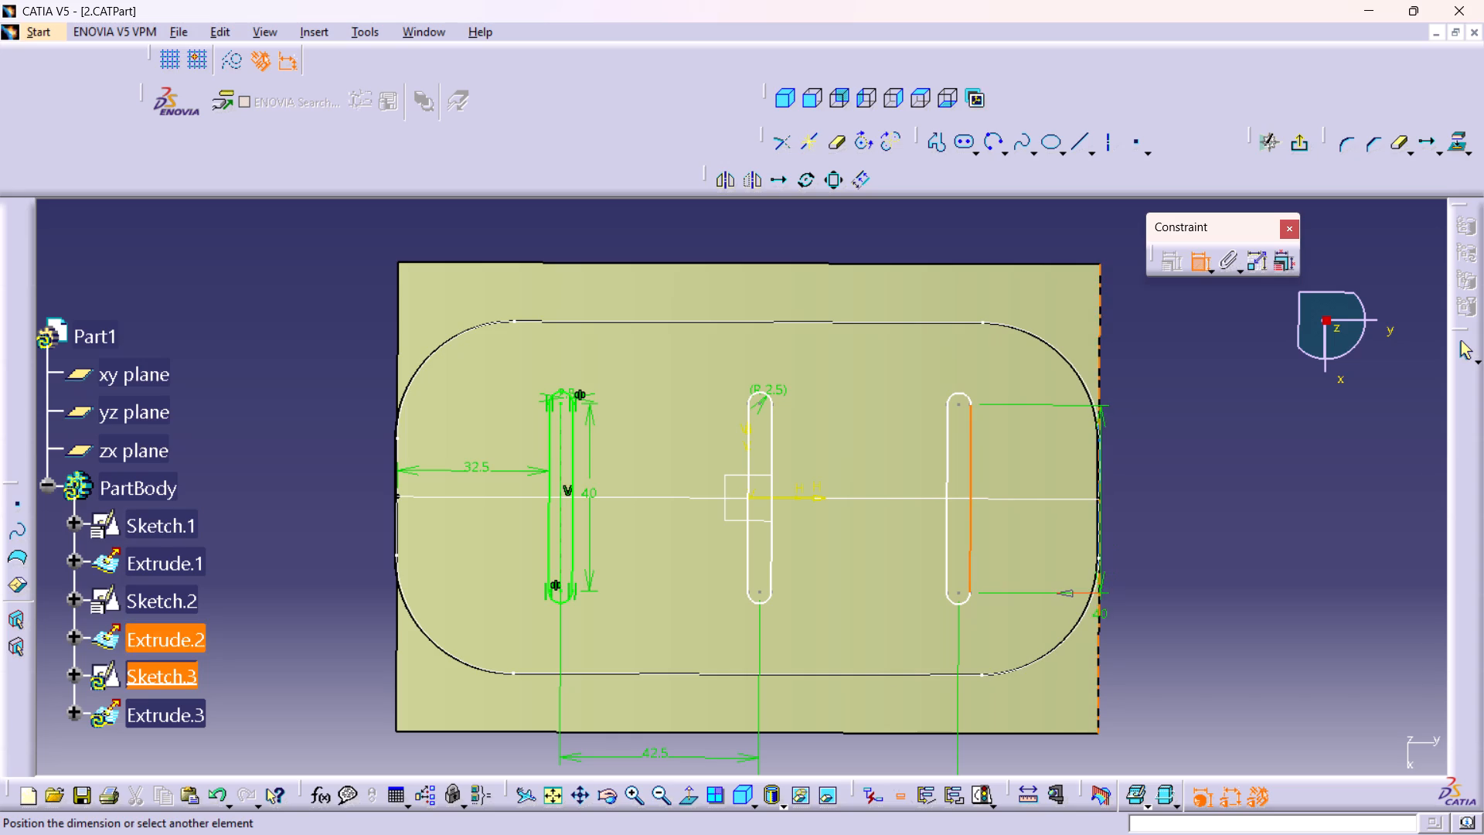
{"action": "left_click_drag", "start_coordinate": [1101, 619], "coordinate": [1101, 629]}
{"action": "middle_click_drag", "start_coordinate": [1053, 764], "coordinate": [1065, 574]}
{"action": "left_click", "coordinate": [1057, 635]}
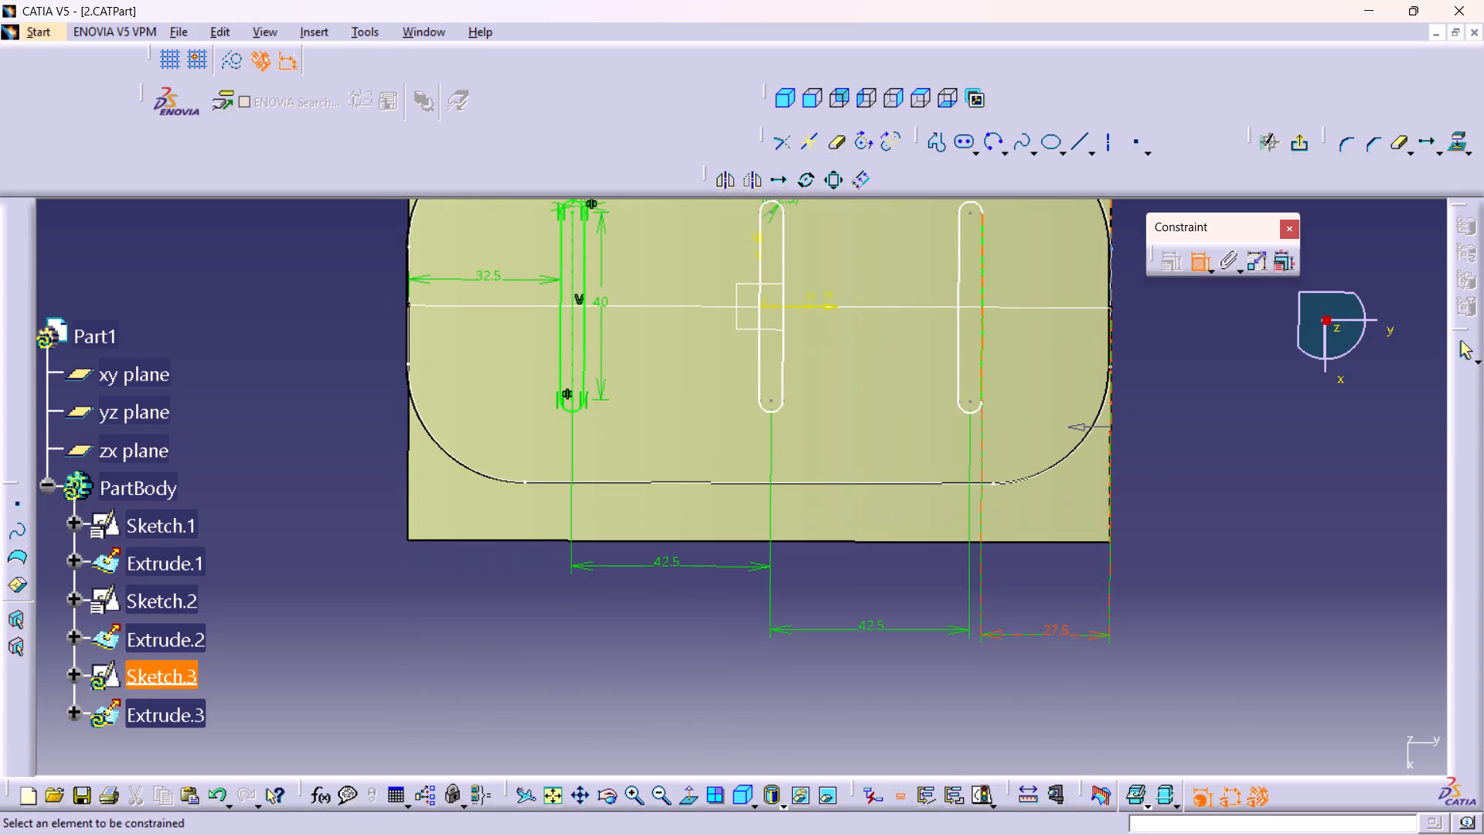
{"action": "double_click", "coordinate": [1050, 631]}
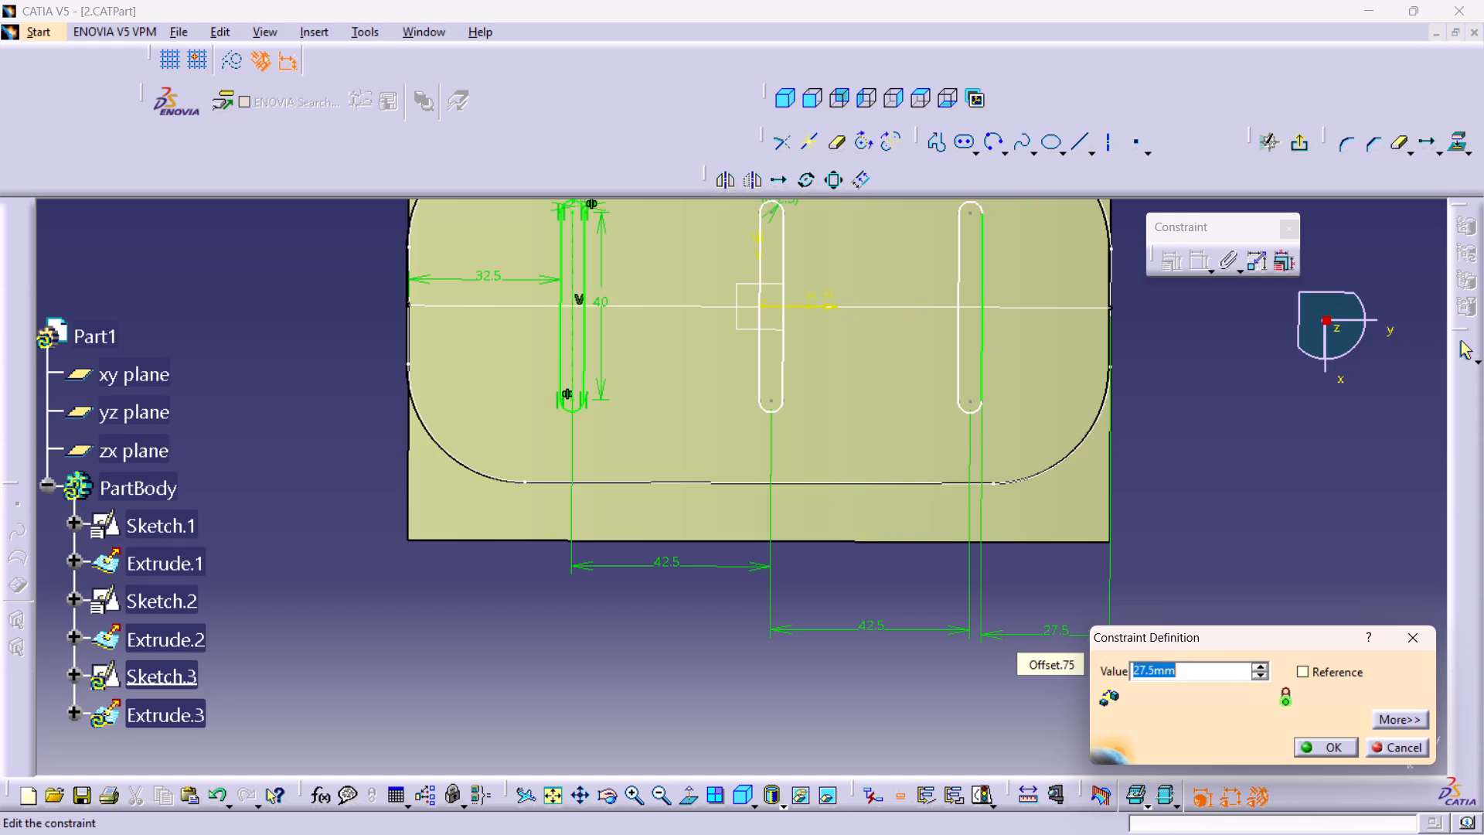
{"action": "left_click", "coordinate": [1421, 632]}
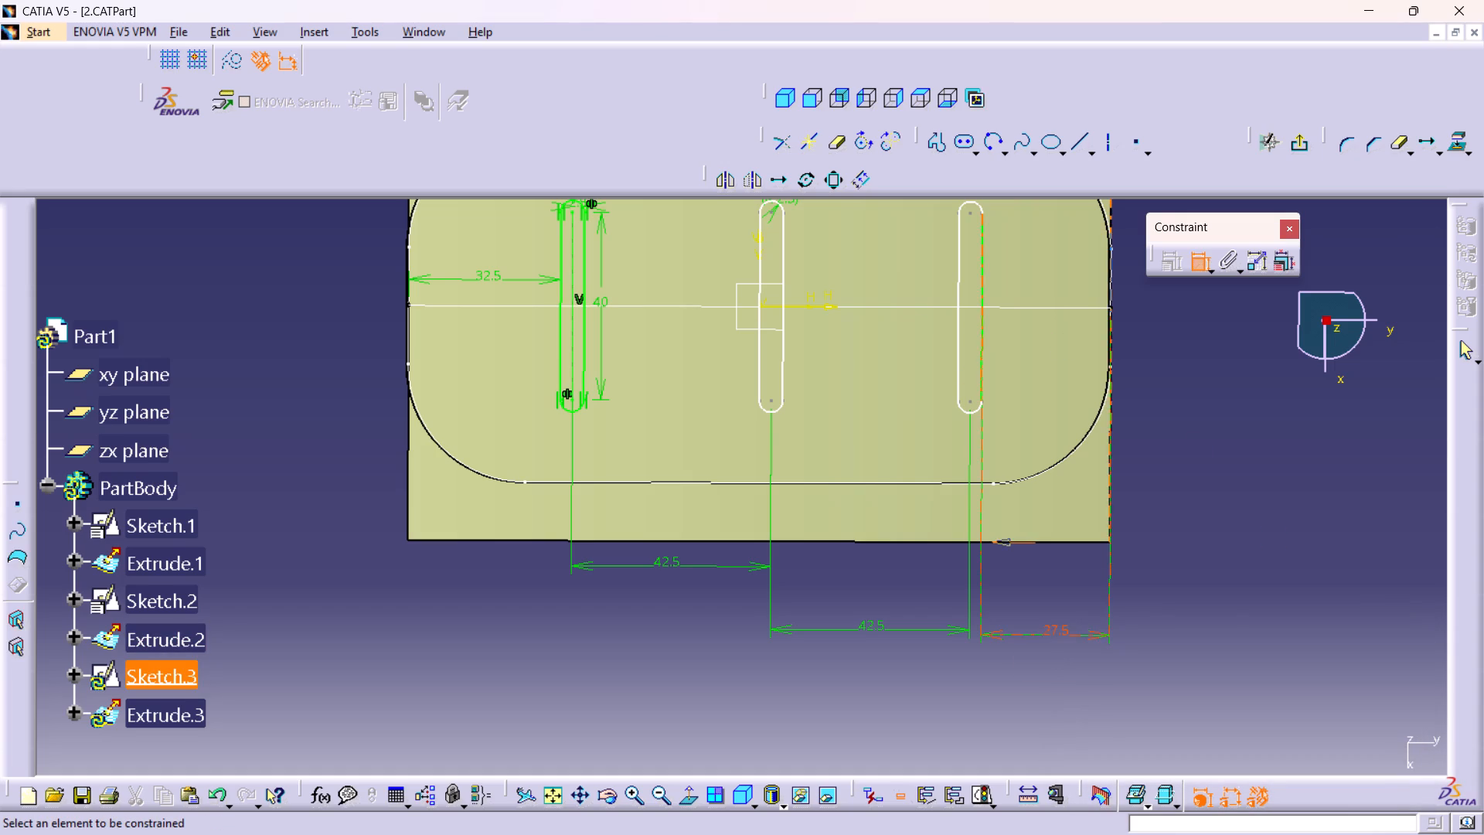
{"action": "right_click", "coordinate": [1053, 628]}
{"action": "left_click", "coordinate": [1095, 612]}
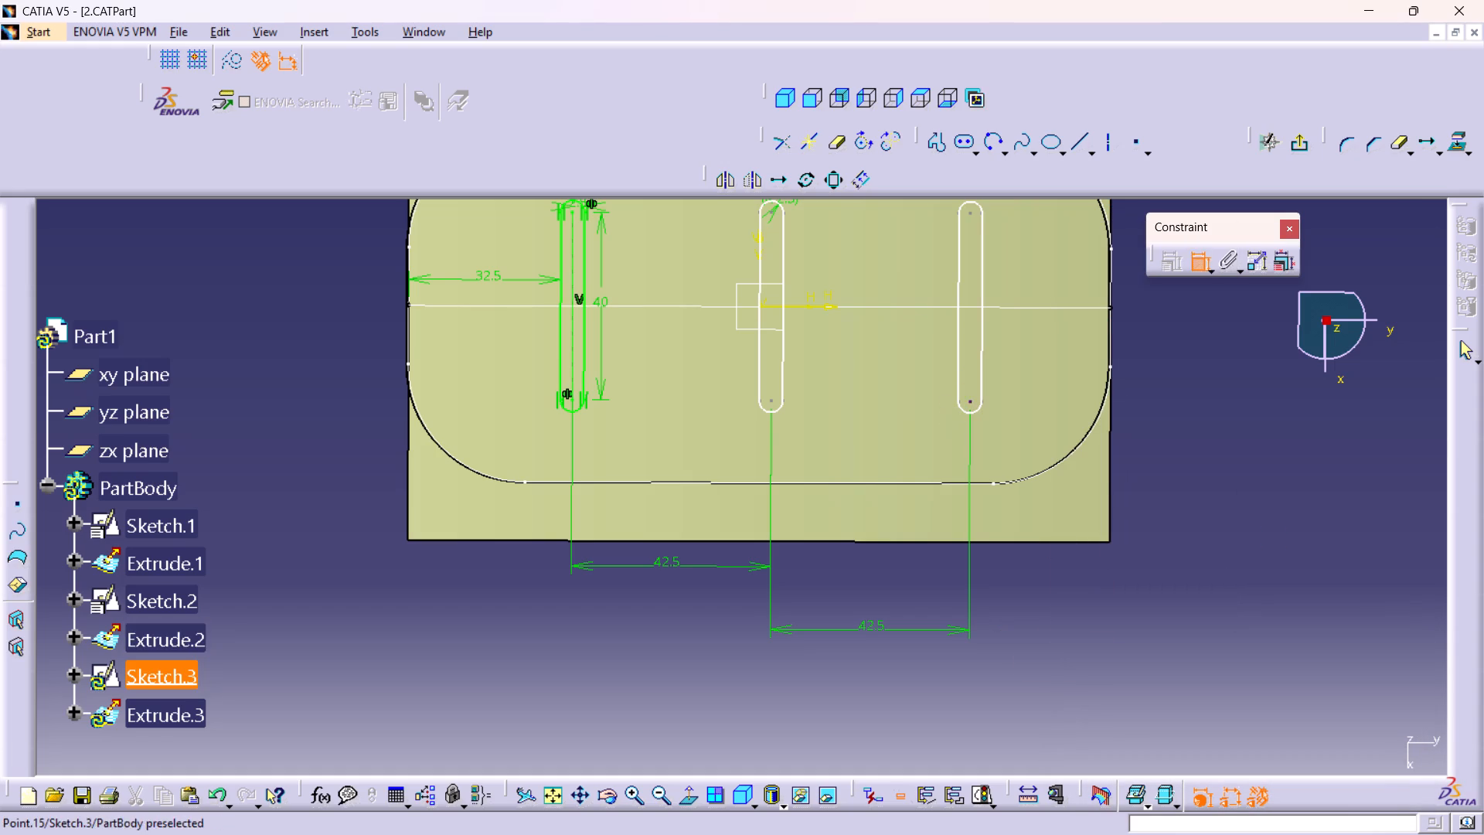
Dimension the far duplicate's lower arc centre to the adjacent straight edge of the surface.
{"action": "left_click", "coordinate": [968, 403]}
{"action": "left_click", "coordinate": [1108, 503]}
{"action": "left_click", "coordinate": [1040, 634]}
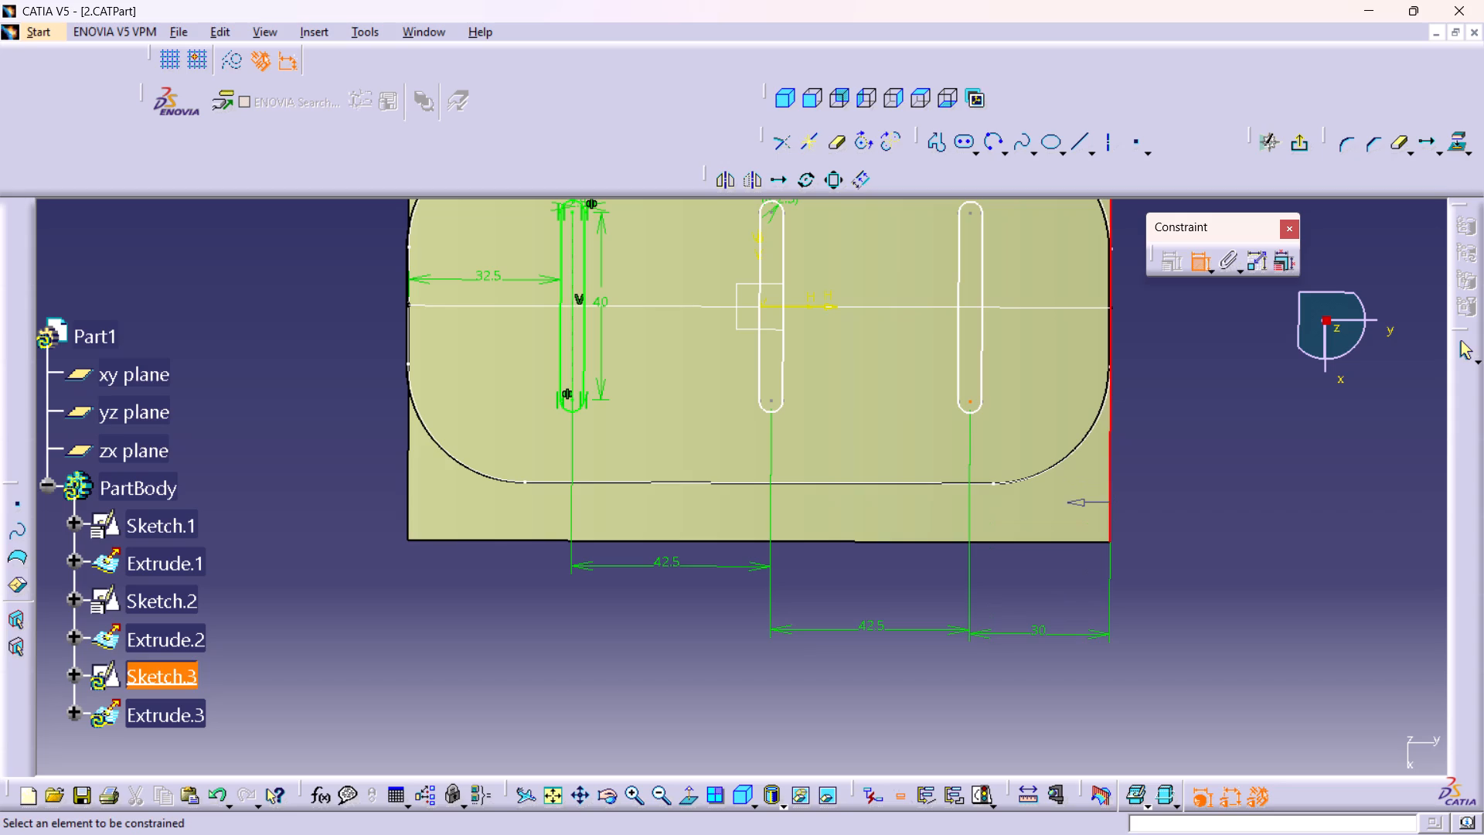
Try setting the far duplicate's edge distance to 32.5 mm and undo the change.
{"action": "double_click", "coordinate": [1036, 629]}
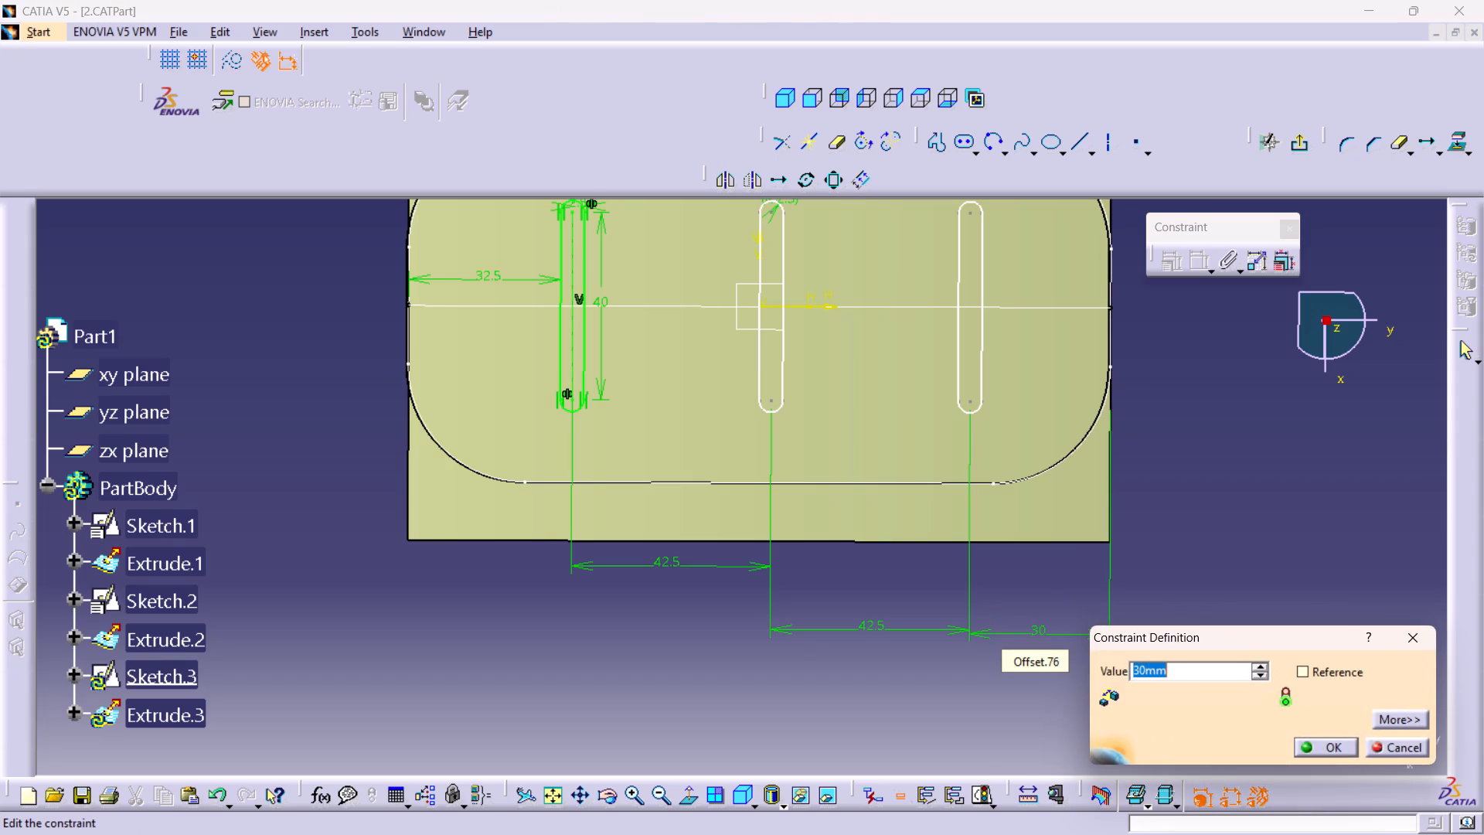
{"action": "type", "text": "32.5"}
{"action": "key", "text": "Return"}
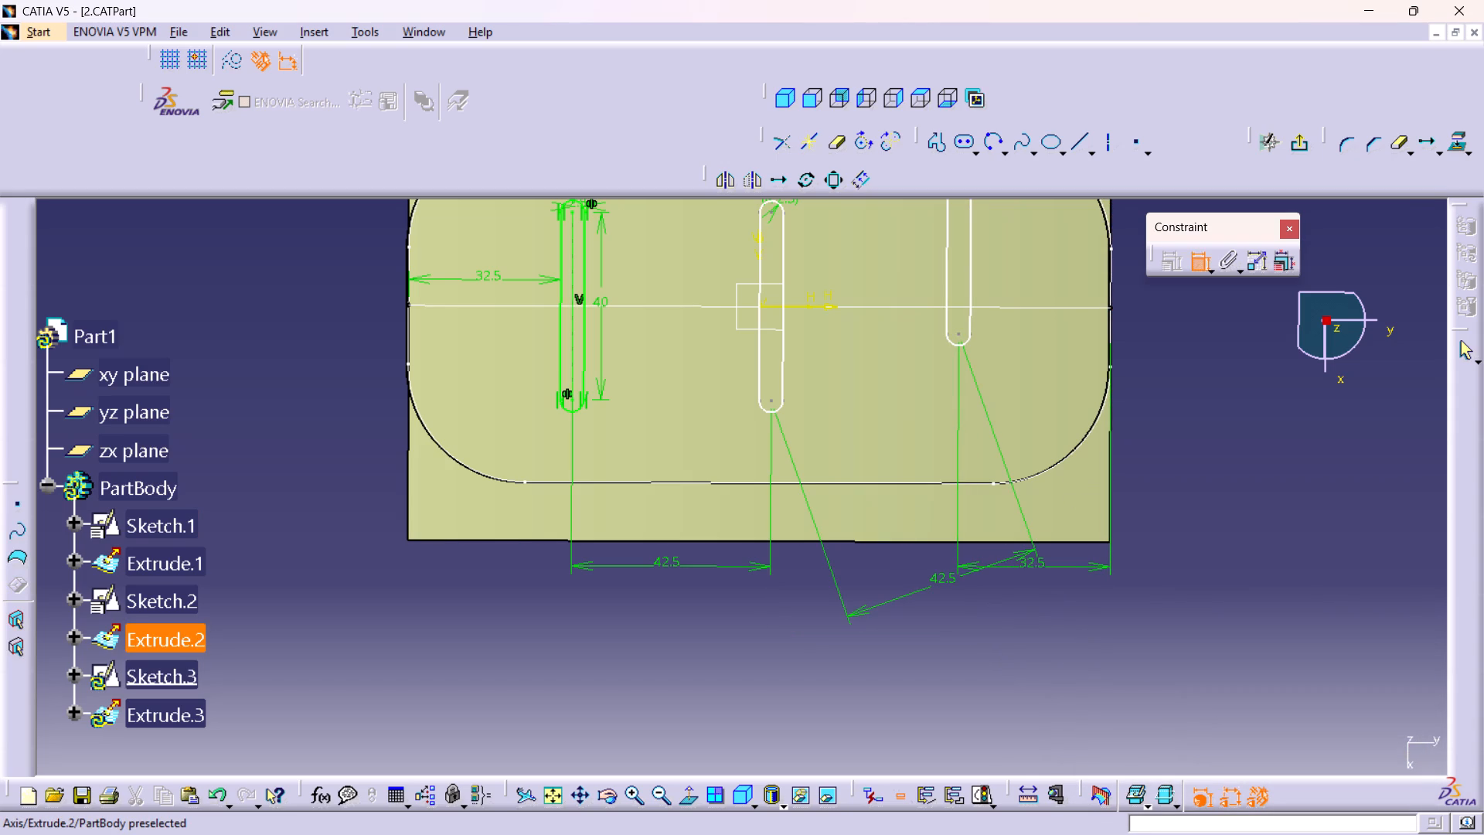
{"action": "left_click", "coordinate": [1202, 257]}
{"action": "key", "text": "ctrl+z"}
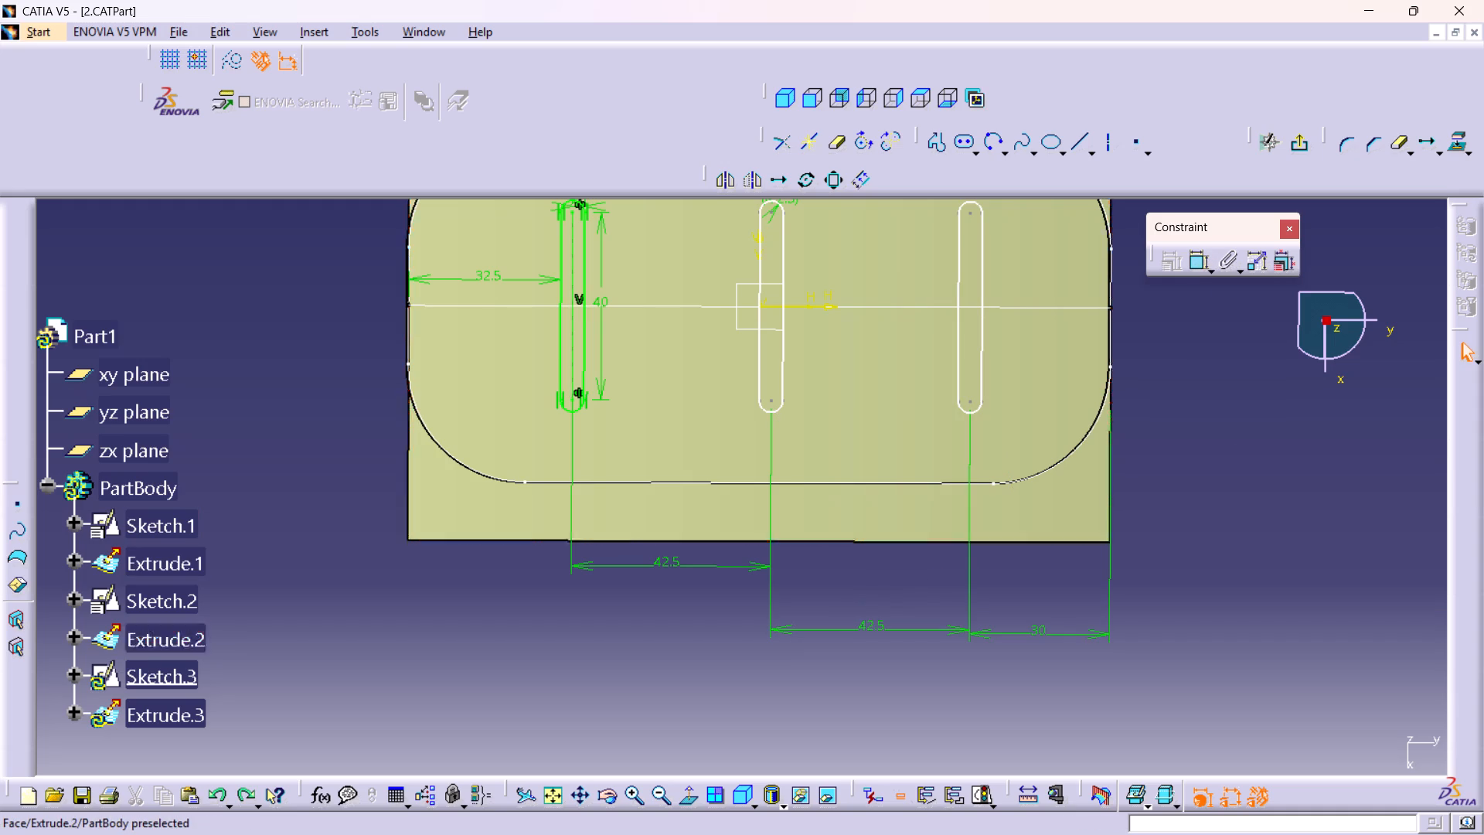
Constrain the middle hole's lower and upper end arcs to be symmetric about the sketch's horizontal axis.
{"action": "middle_click_drag", "start_coordinate": [903, 608], "coordinate": [1002, 665]}
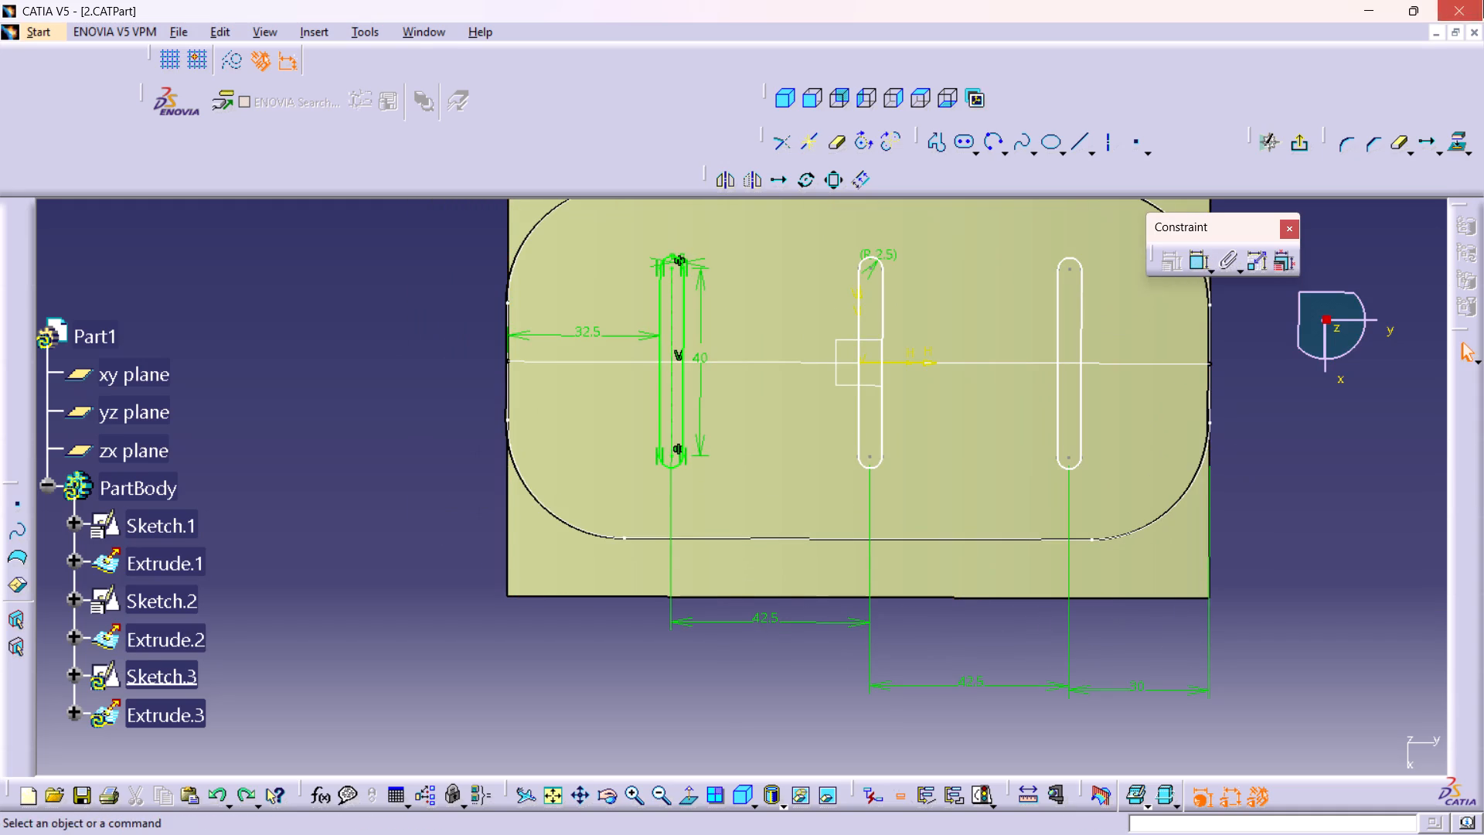
{"action": "double_click", "coordinate": [1202, 263]}
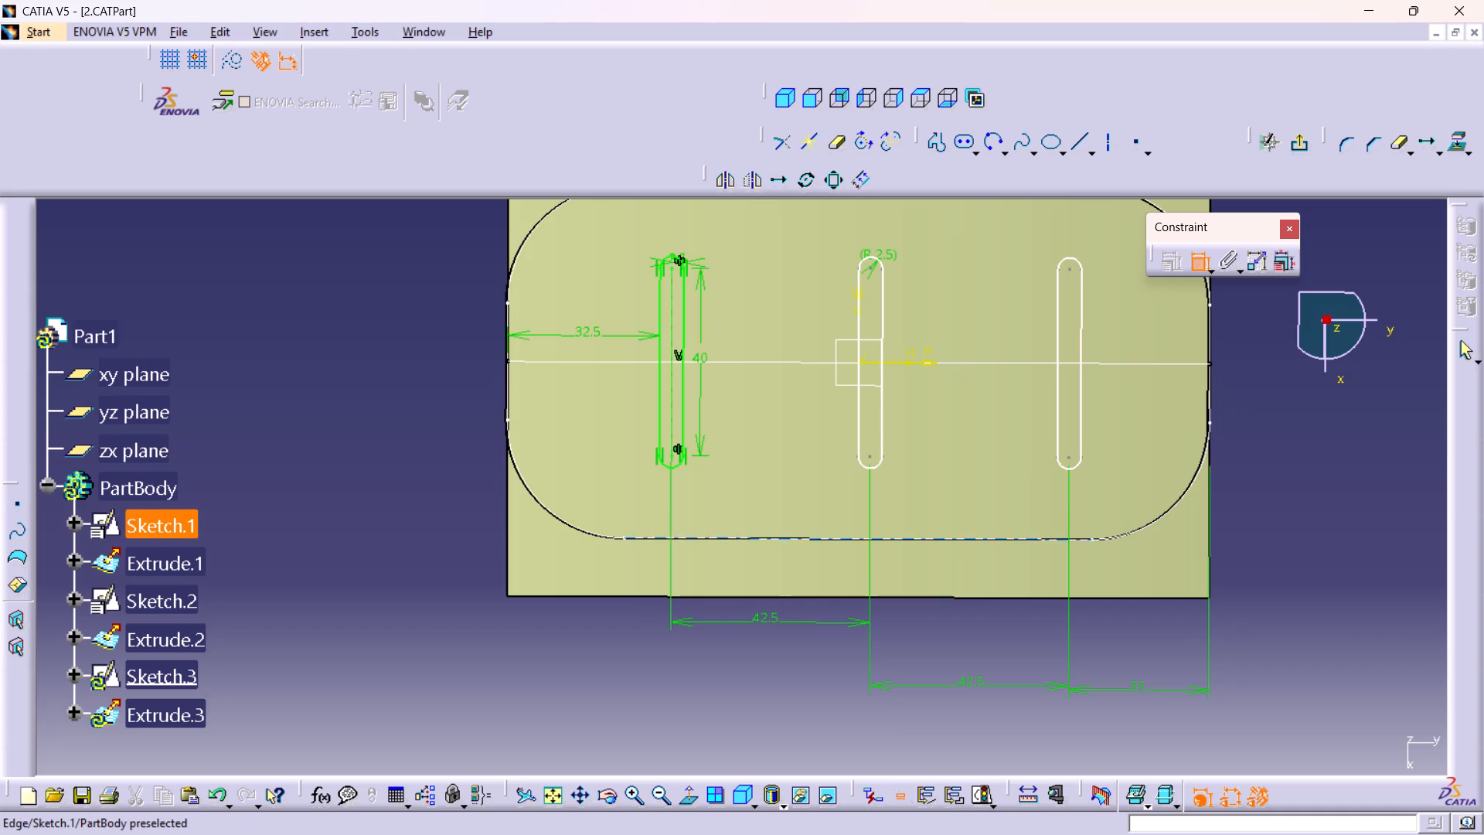
{"action": "left_click", "coordinate": [873, 469]}
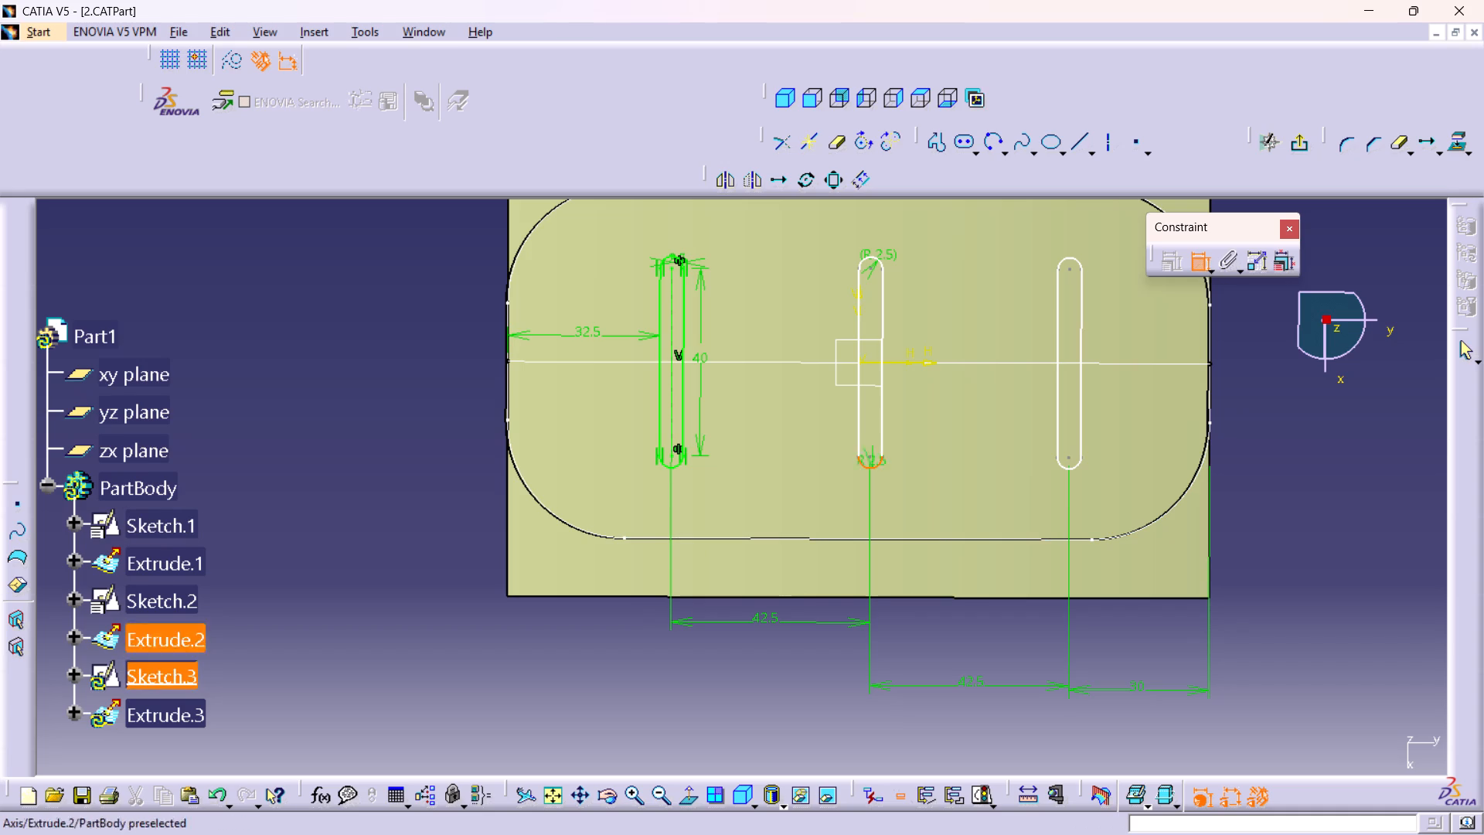
{"action": "middle_click_drag", "start_coordinate": [870, 257], "coordinate": [870, 209]}
{"action": "right_click", "coordinate": [870, 257]}
{"action": "middle_click_drag", "start_coordinate": [921, 279], "coordinate": [849, 496]}
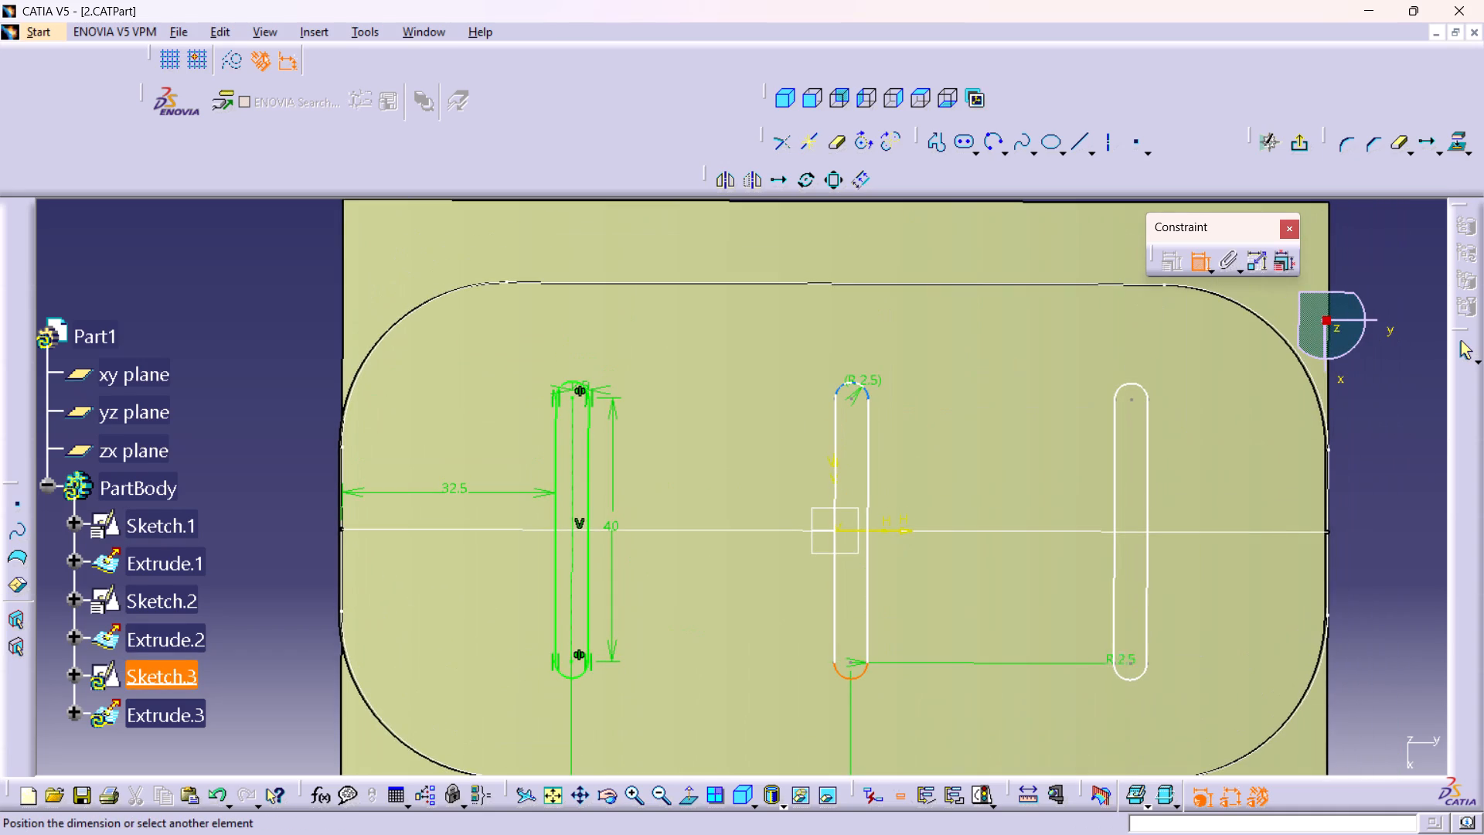
{"action": "left_click", "coordinate": [852, 382]}
{"action": "right_click", "coordinate": [1023, 454]}
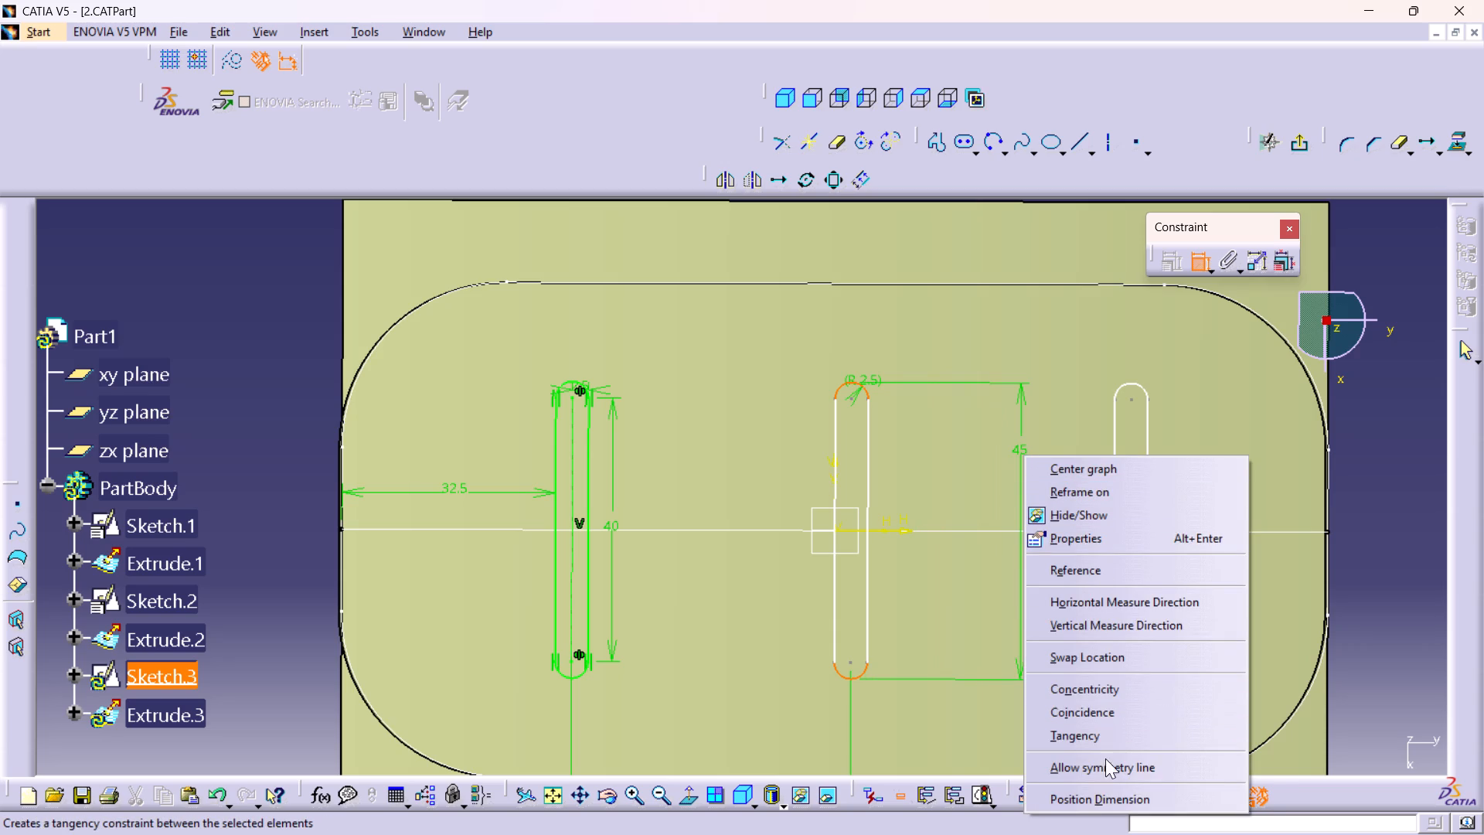
{"action": "left_click", "coordinate": [1104, 765]}
{"action": "left_click", "coordinate": [897, 527]}
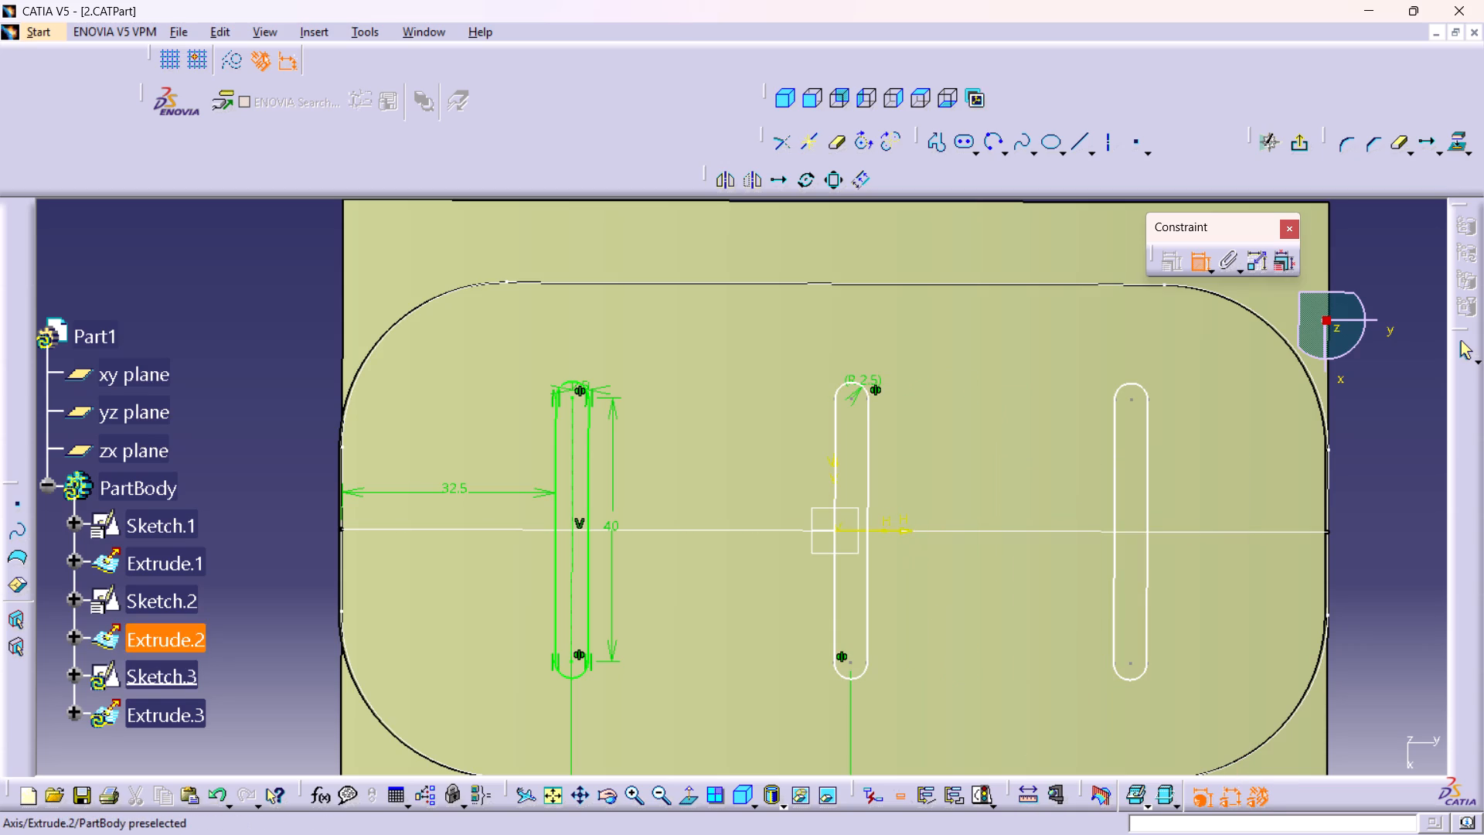
Constrain the far duplicate hole's lower and upper end arcs to be symmetric about the sketch's horizontal axis.
{"action": "middle_click_drag", "start_coordinate": [1103, 475], "coordinate": [1041, 458]}
{"action": "left_click", "coordinate": [1079, 660]}
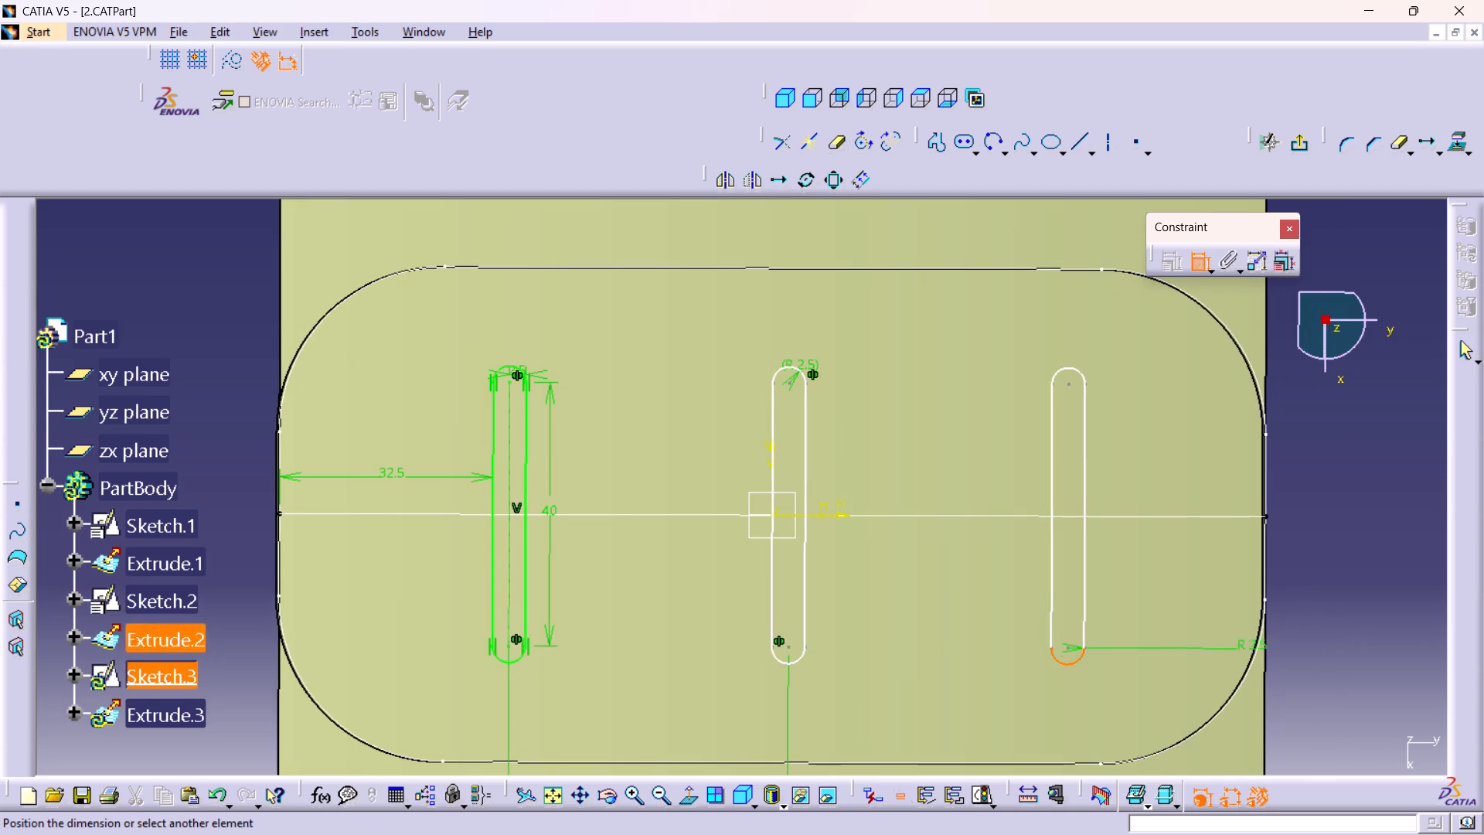
{"action": "left_click", "coordinate": [1064, 370]}
{"action": "right_click", "coordinate": [1336, 550]}
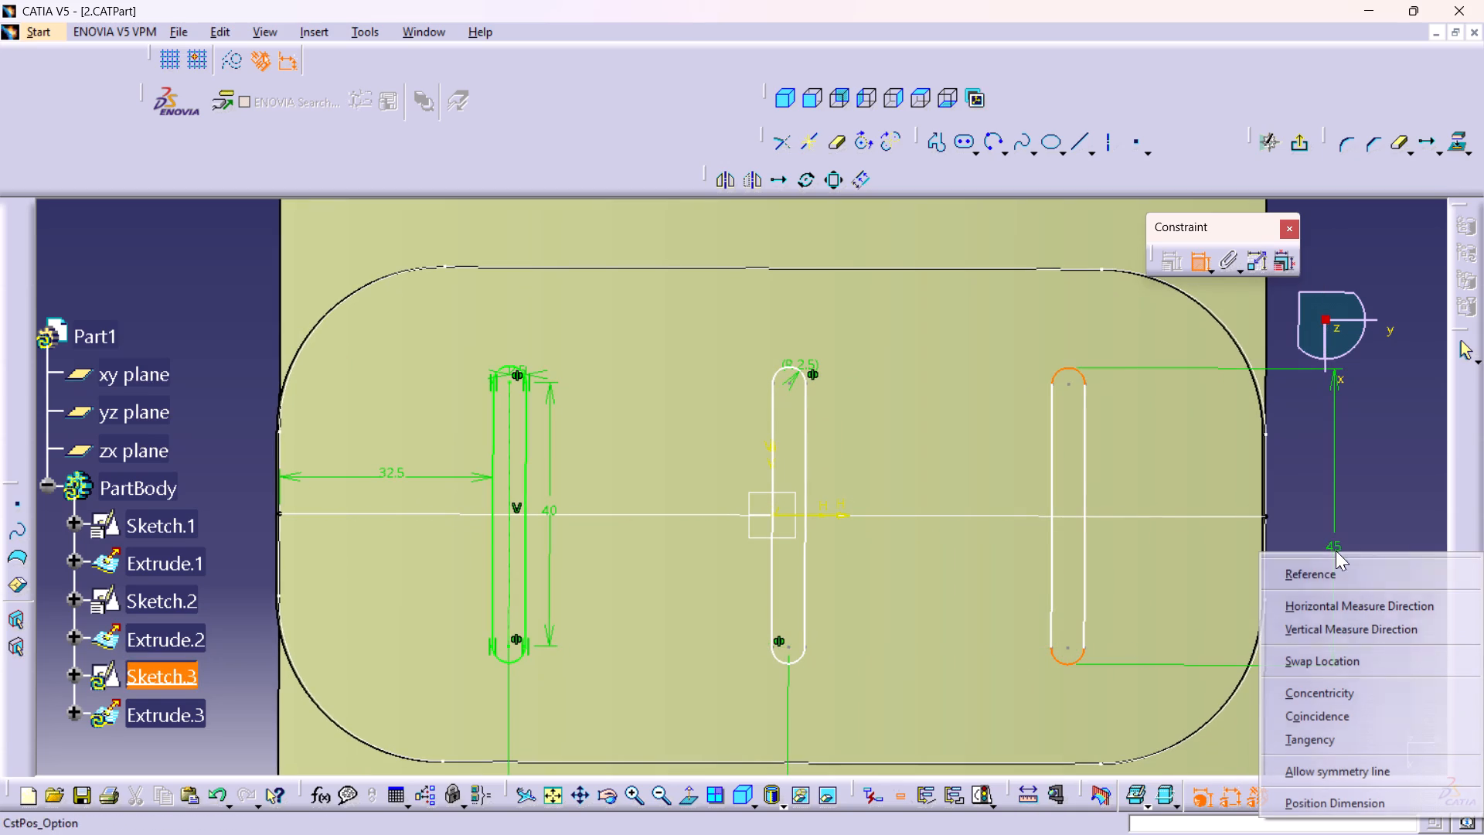
{"action": "left_click", "coordinate": [1331, 762]}
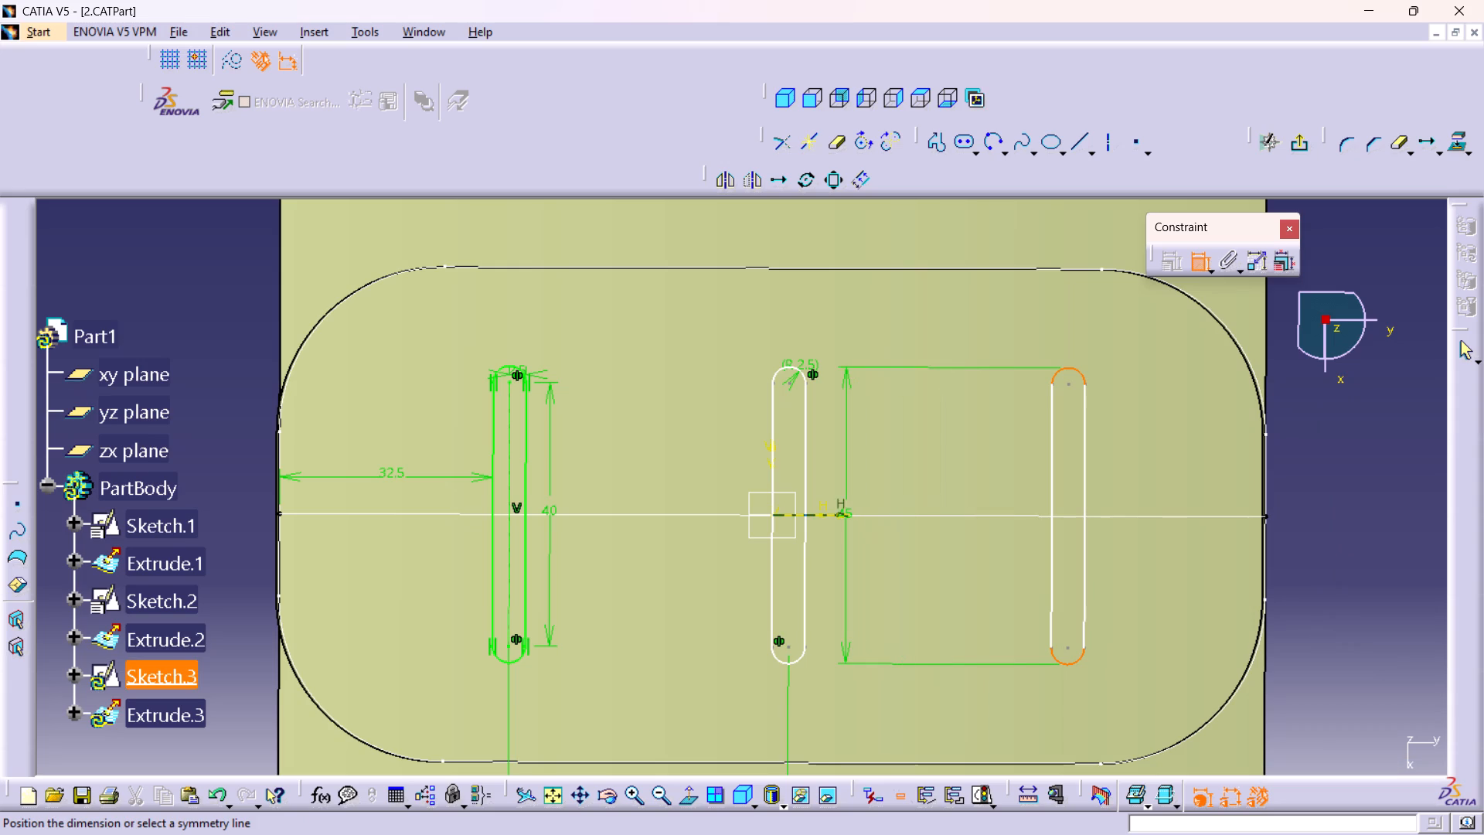
{"action": "left_click", "coordinate": [846, 518]}
Dimension the original hole's lower arc centre to the adjacent straight edge of the surface.
{"action": "middle_click_drag", "start_coordinate": [924, 565], "coordinate": [944, 645]}
{"action": "right_click", "coordinate": [924, 565]}
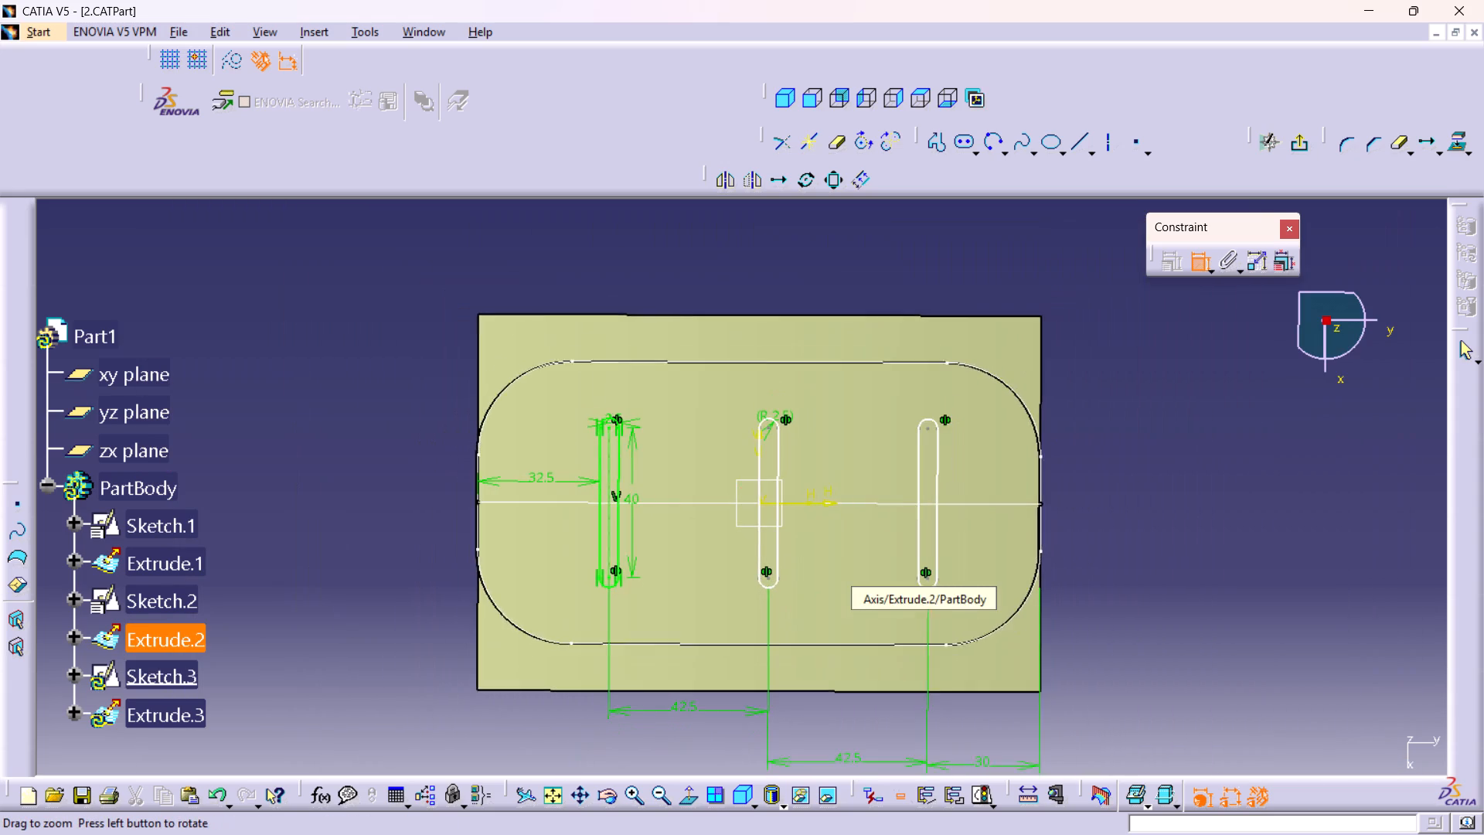
{"action": "middle_click_drag", "start_coordinate": [944, 645], "coordinate": [944, 647]}
{"action": "middle_click_drag", "start_coordinate": [951, 629], "coordinate": [955, 588]}
{"action": "middle_click_drag", "start_coordinate": [681, 569], "coordinate": [841, 526]}
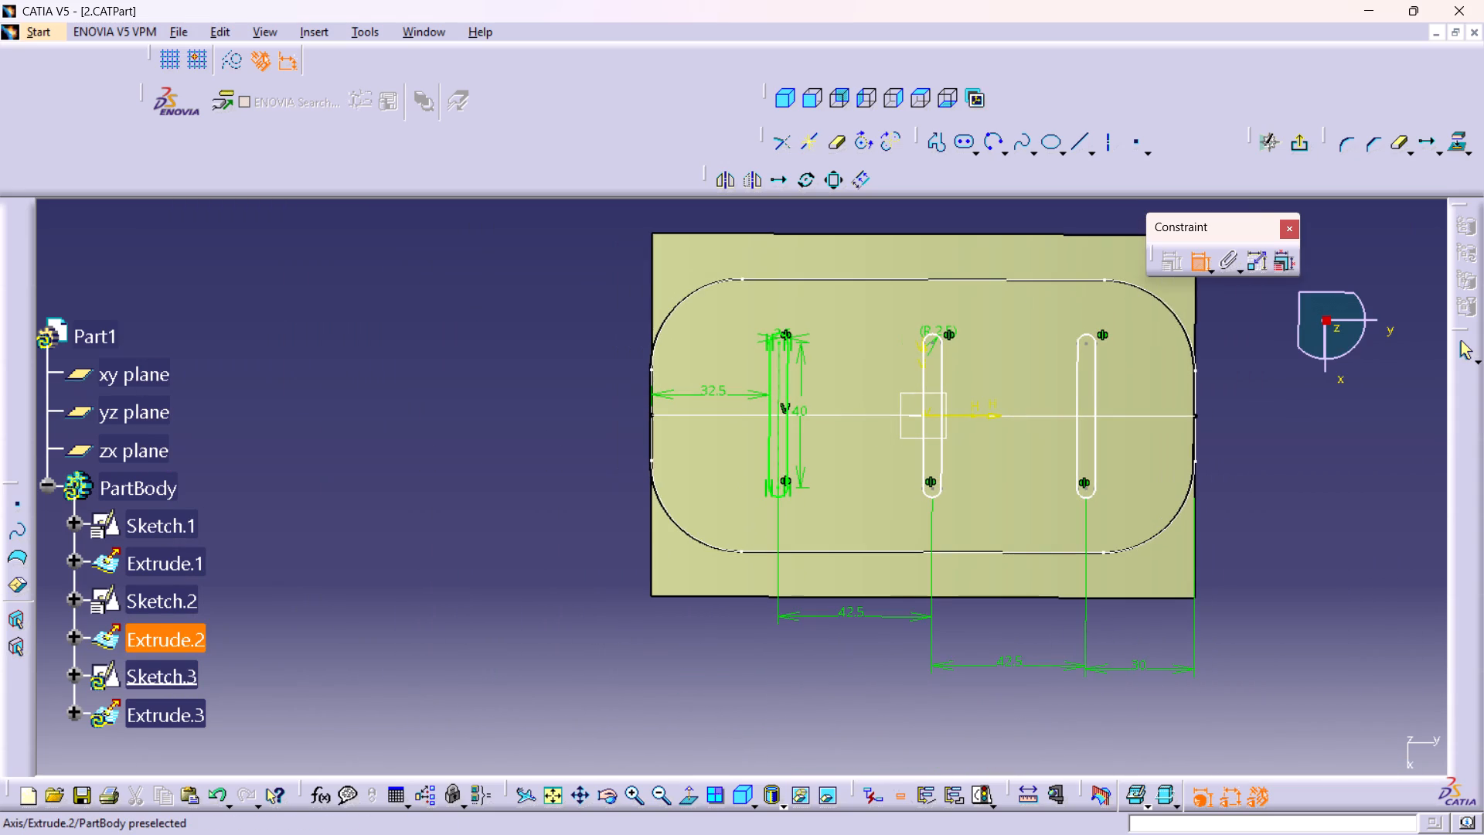
{"action": "left_click_drag", "start_coordinate": [652, 560], "coordinate": [669, 558]}
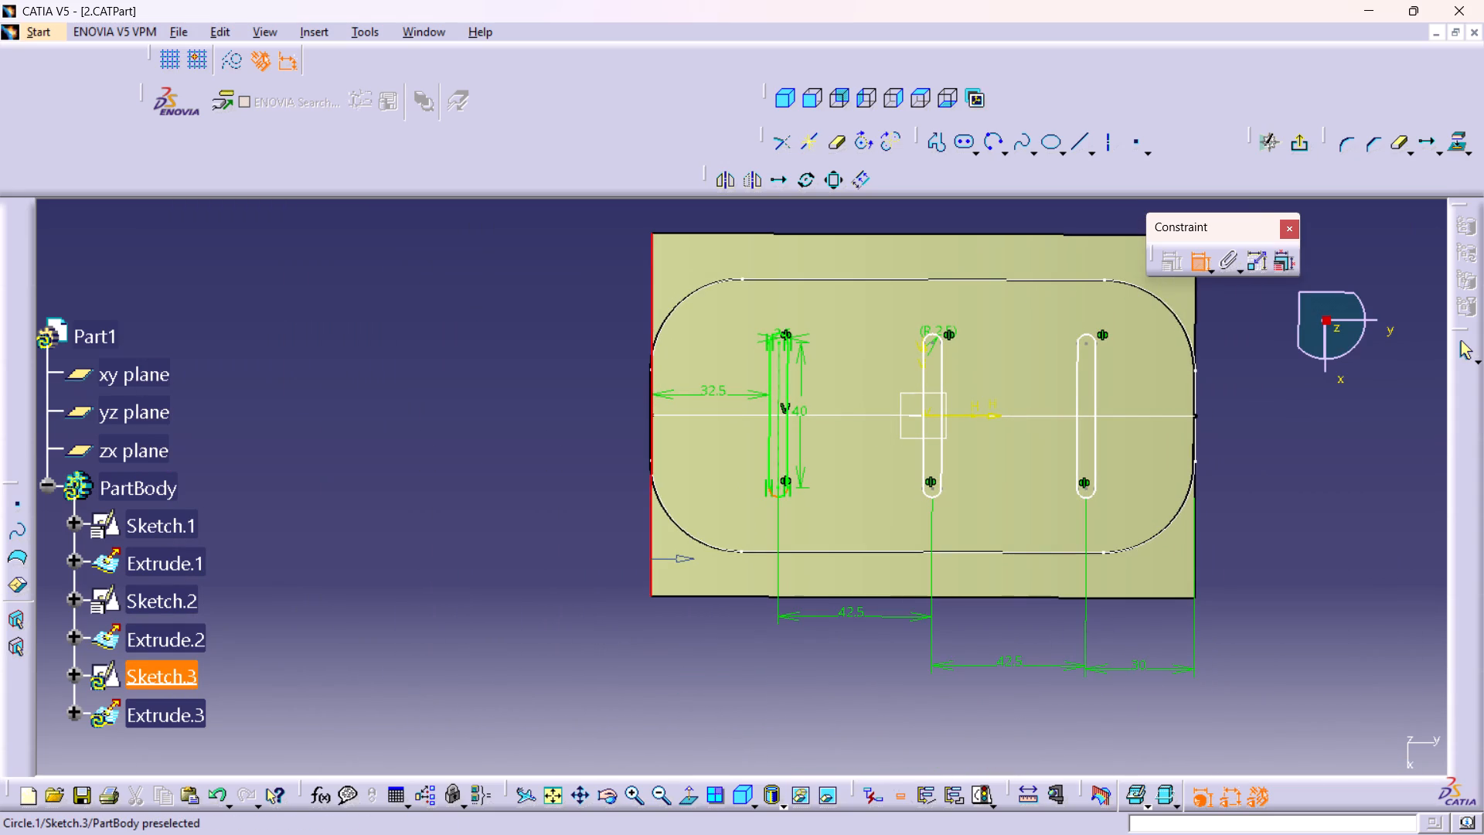
{"action": "middle_click_drag", "start_coordinate": [780, 488], "coordinate": [780, 431]}
{"action": "right_click", "coordinate": [780, 488]}
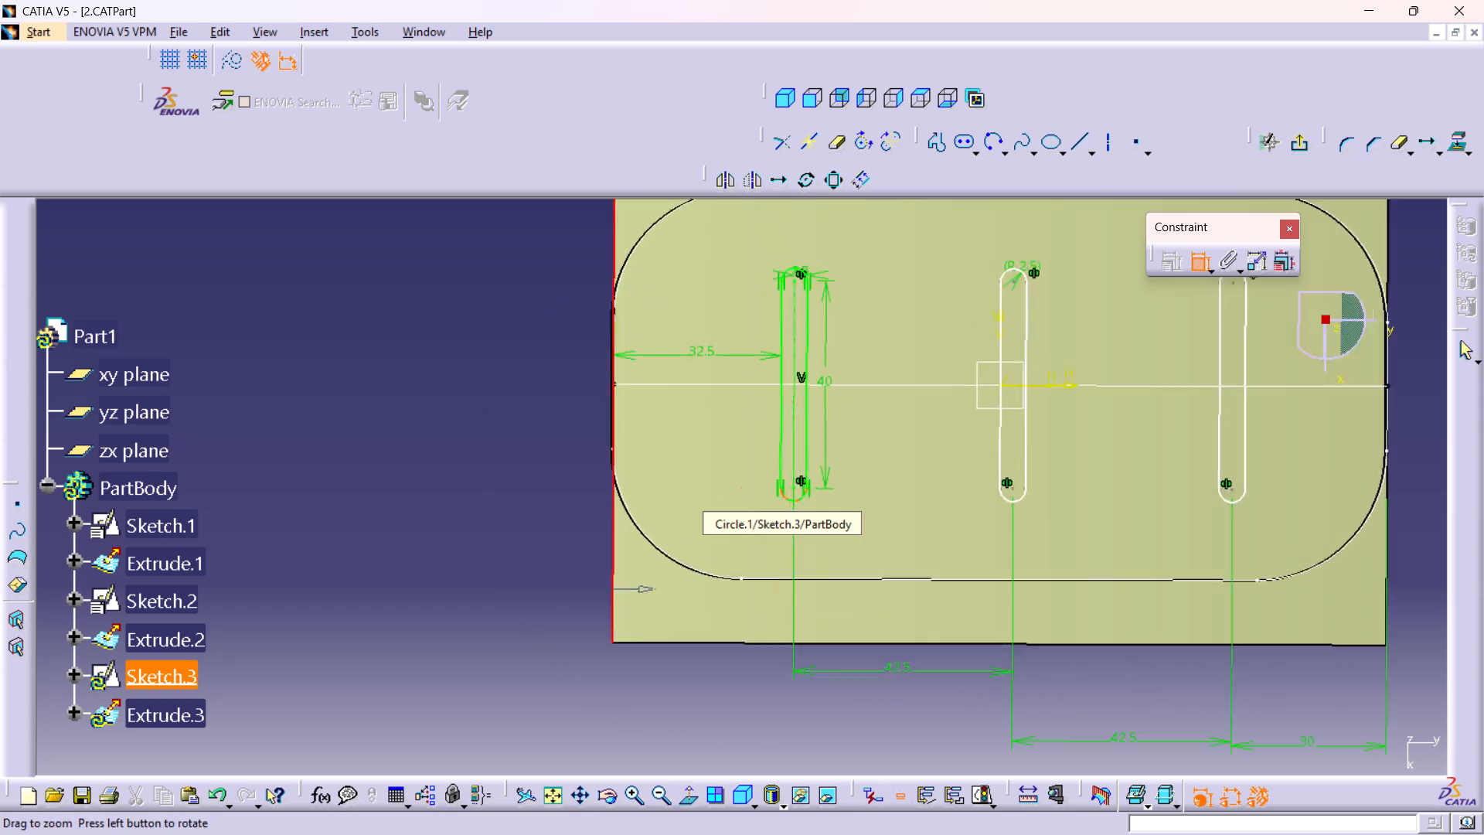
{"action": "middle_click_drag", "start_coordinate": [780, 431], "coordinate": [780, 367]}
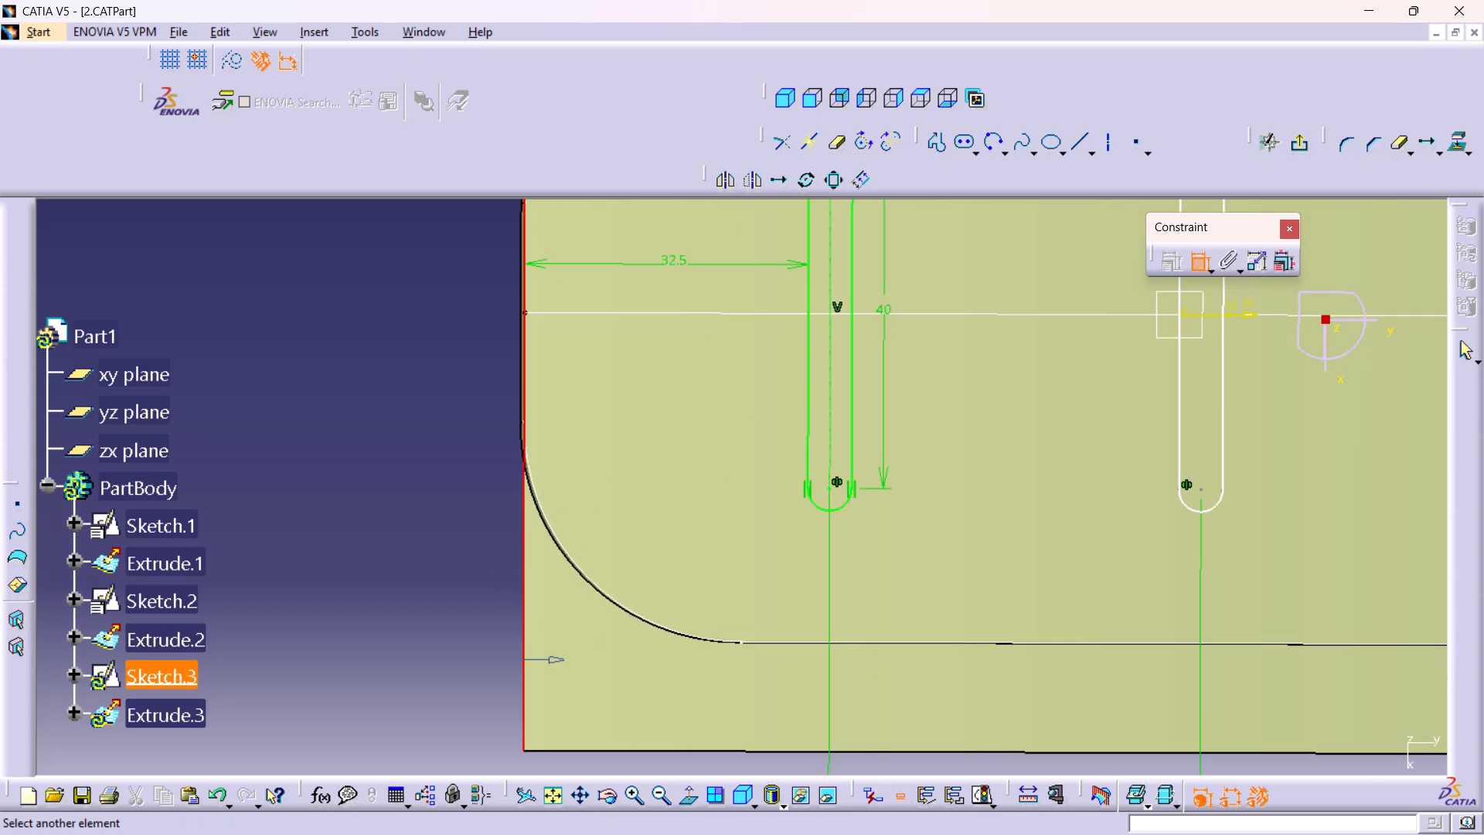
{"action": "left_click", "coordinate": [829, 486]}
{"action": "middle_click_drag", "start_coordinate": [744, 617], "coordinate": [753, 462]}
{"action": "left_click_drag", "start_coordinate": [668, 662], "coordinate": [667, 677]}
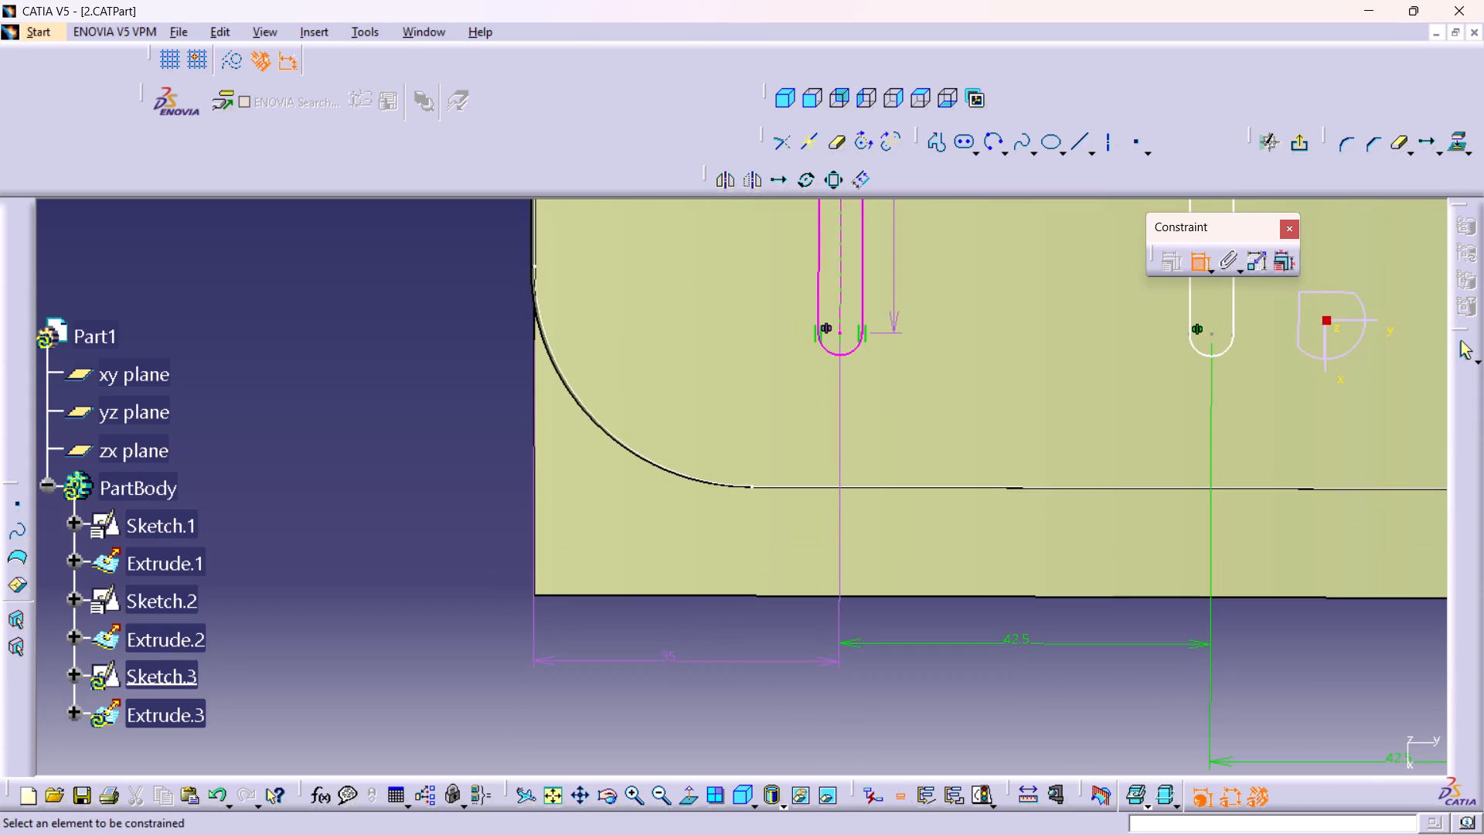
Delete the 32.5 mm dimension between the original hole's outer straight side and the adjacent surface edge.
{"action": "middle_click_drag", "start_coordinate": [706, 646], "coordinate": [684, 688]}
{"action": "right_click", "coordinate": [680, 665]}
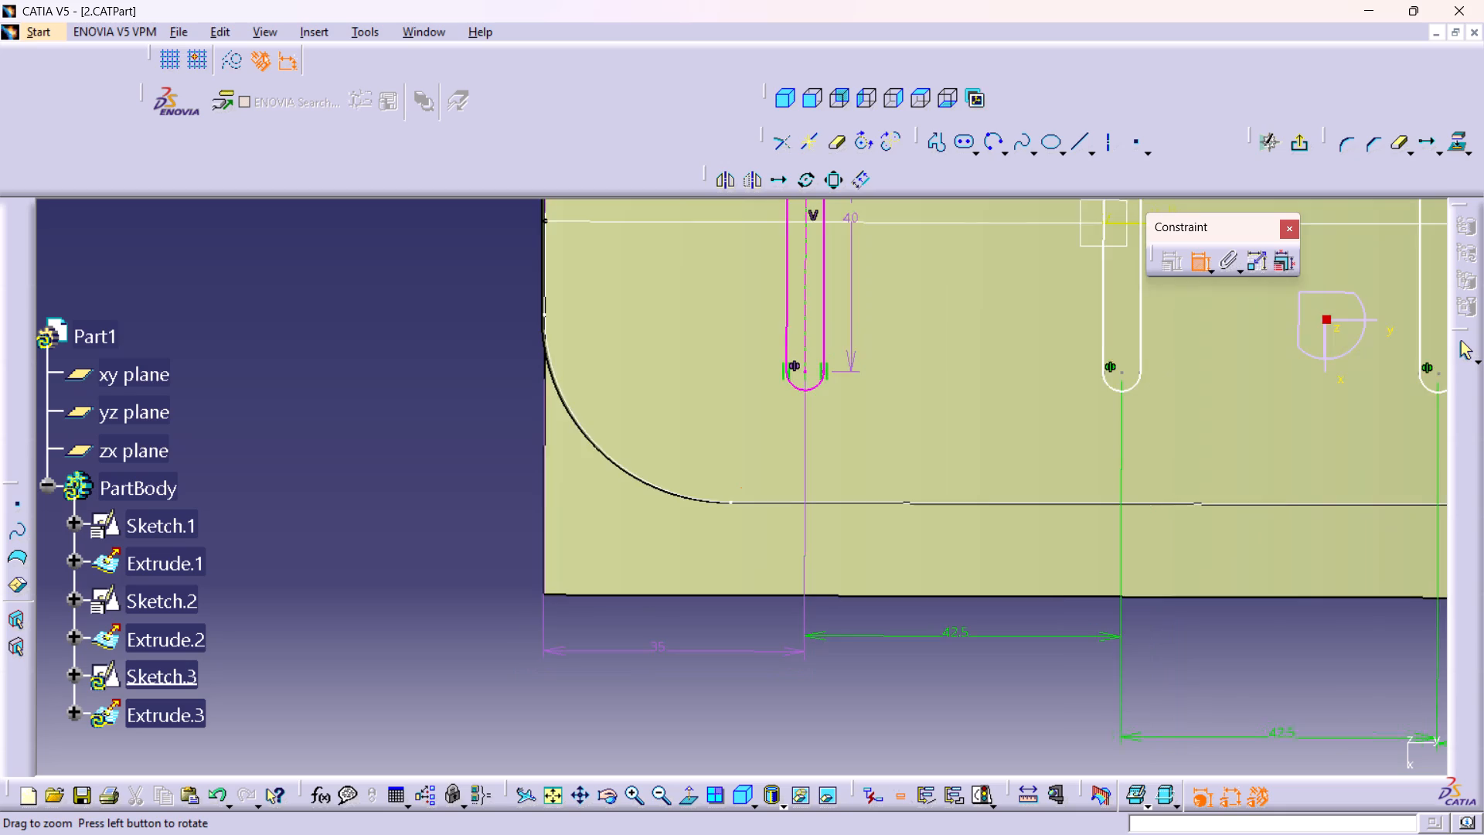
{"action": "middle_click_drag", "start_coordinate": [684, 688], "coordinate": [693, 724]}
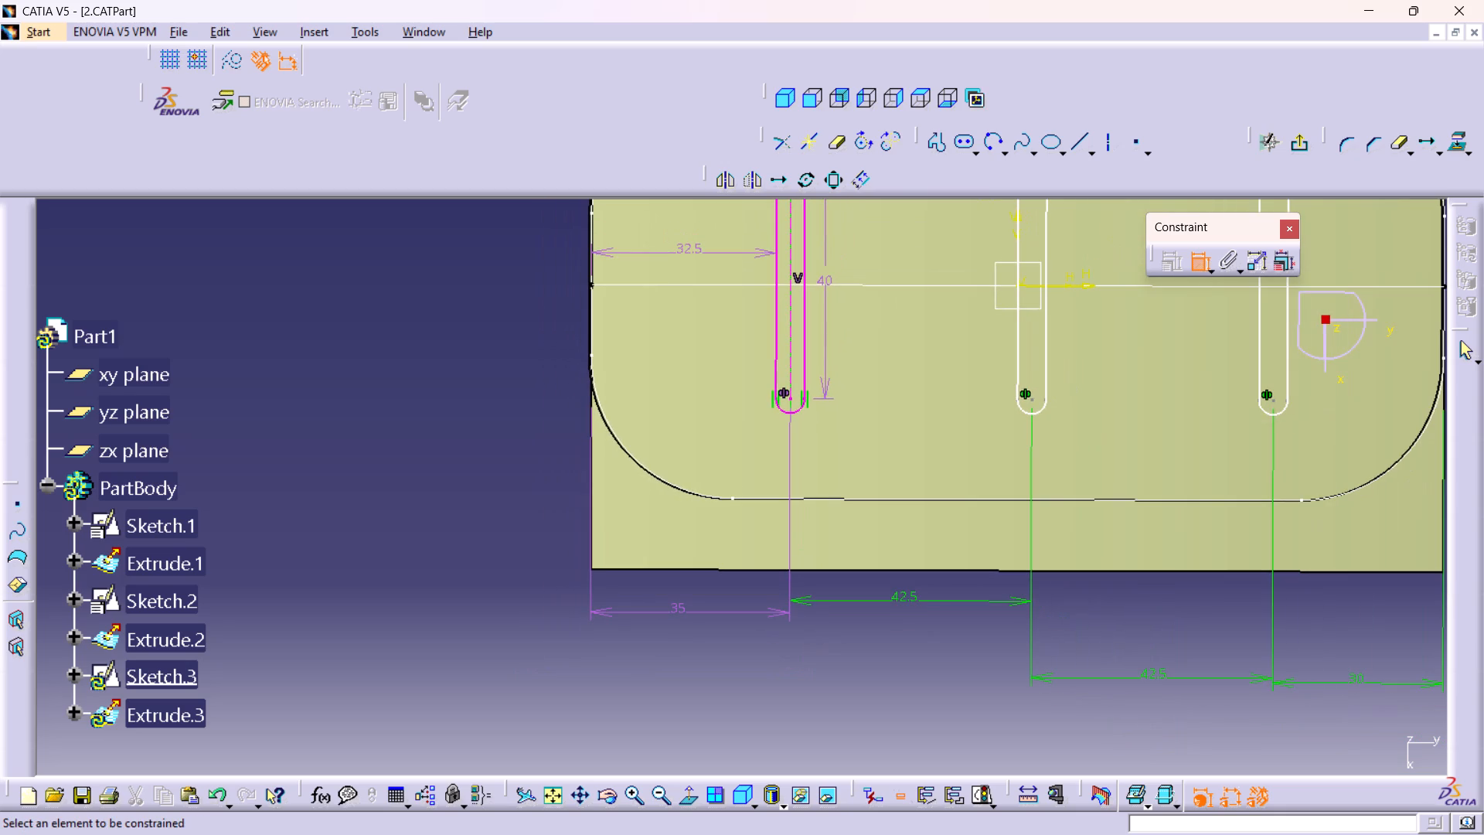
{"action": "scroll", "coordinate": [151, 497], "scroll_direction": "down", "scroll_amount": 2}
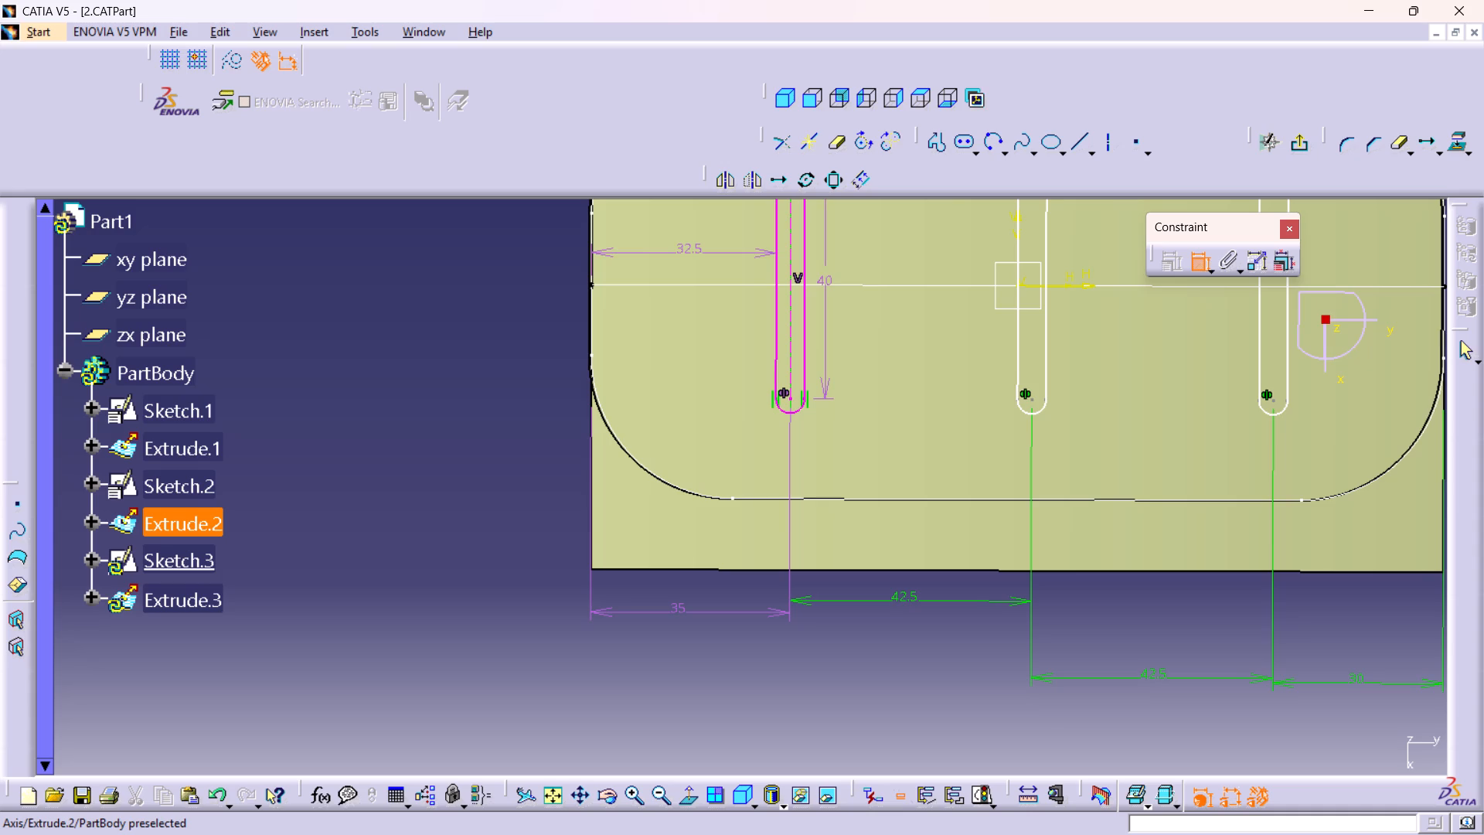
{"action": "middle_click_drag", "start_coordinate": [1093, 540], "coordinate": [851, 540]}
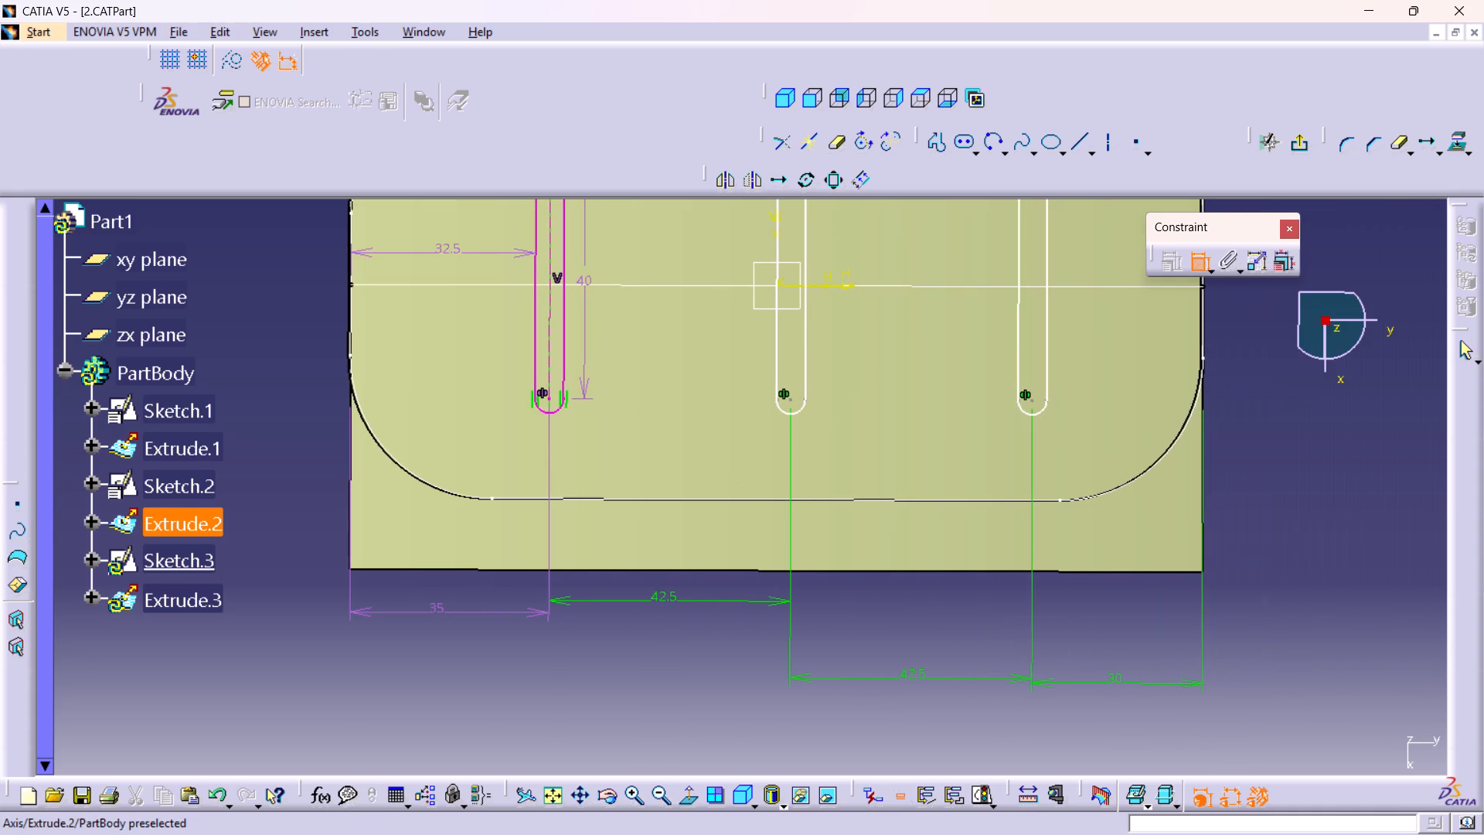
{"action": "middle_click_drag", "start_coordinate": [853, 603], "coordinate": [844, 587]}
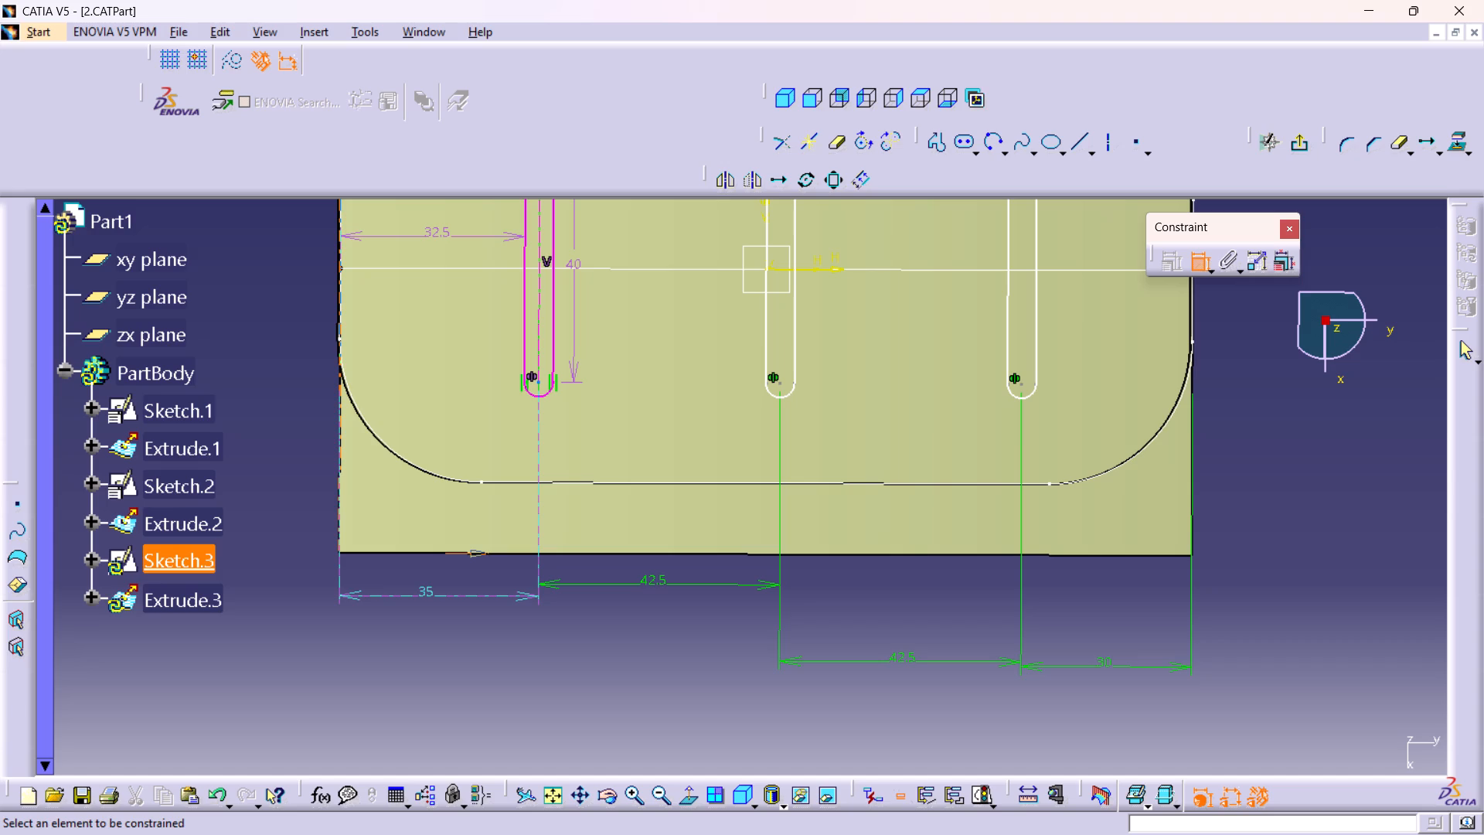
{"action": "middle_click", "coordinate": [705, 493]}
{"action": "right_click", "coordinate": [705, 493]}
{"action": "middle_click_drag", "start_coordinate": [736, 457], "coordinate": [764, 638]}
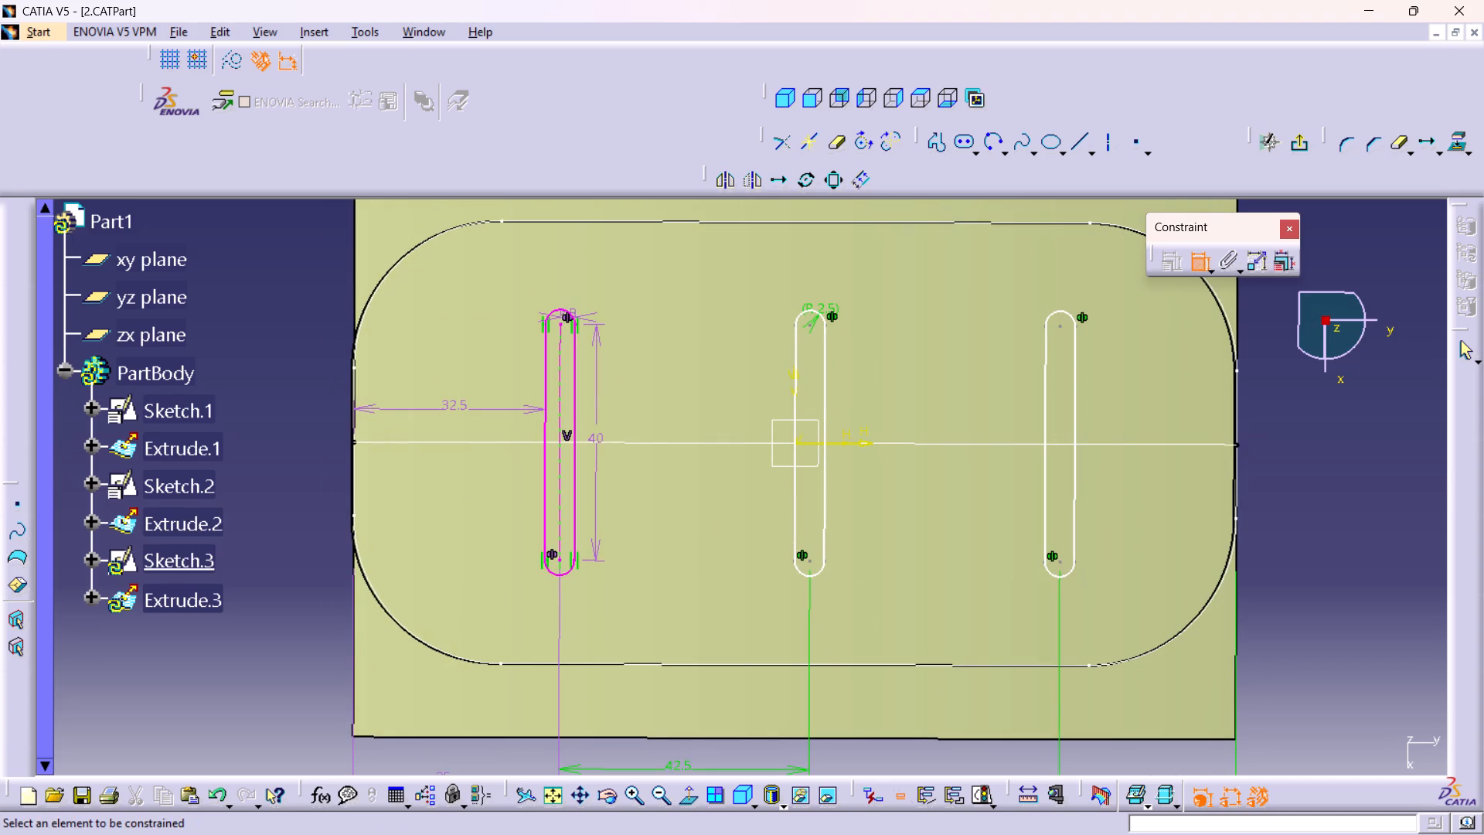
{"action": "key", "text": "ctrl+z"}
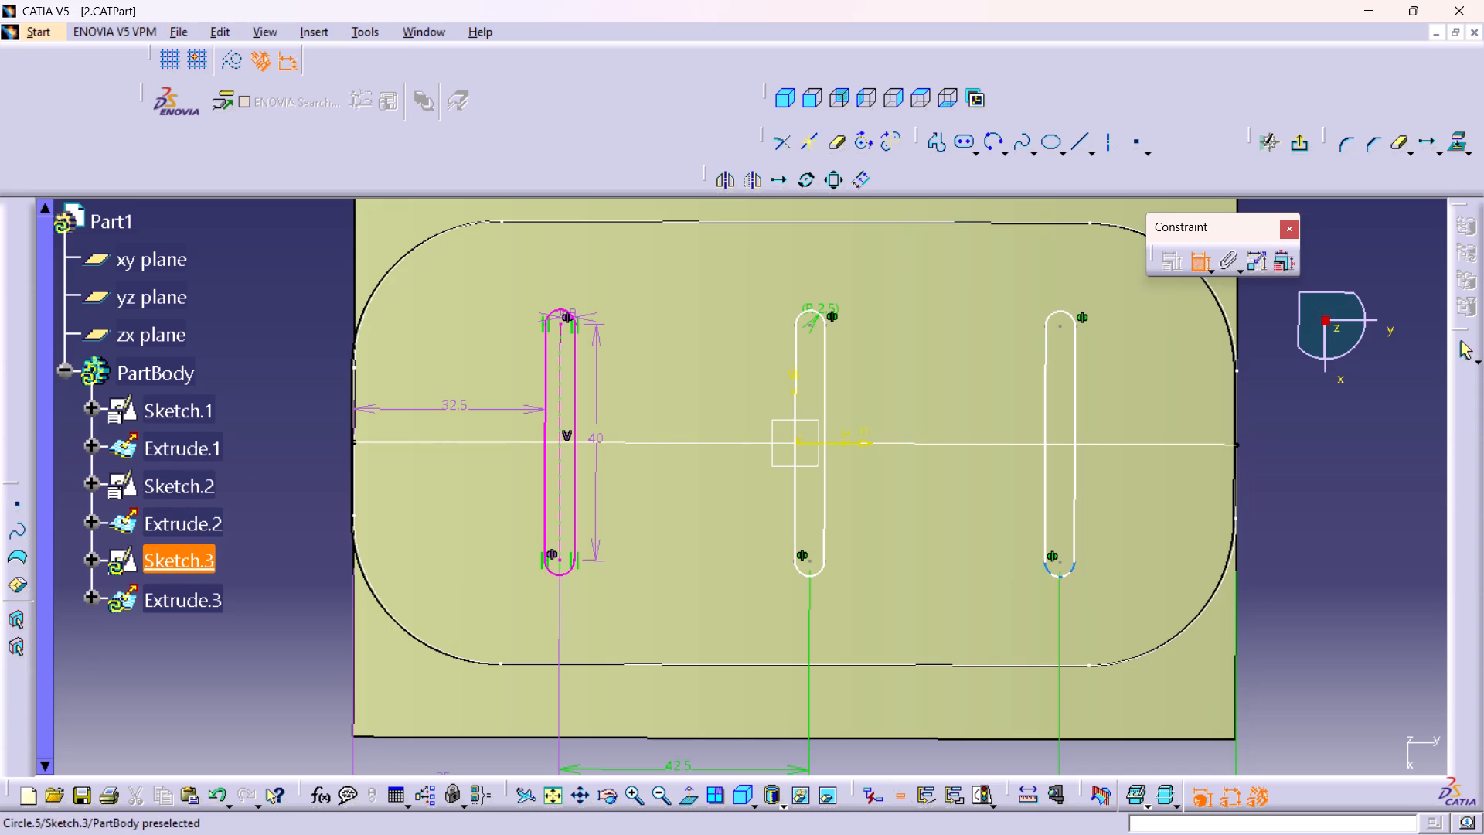
{"action": "right_click", "coordinate": [458, 406]}
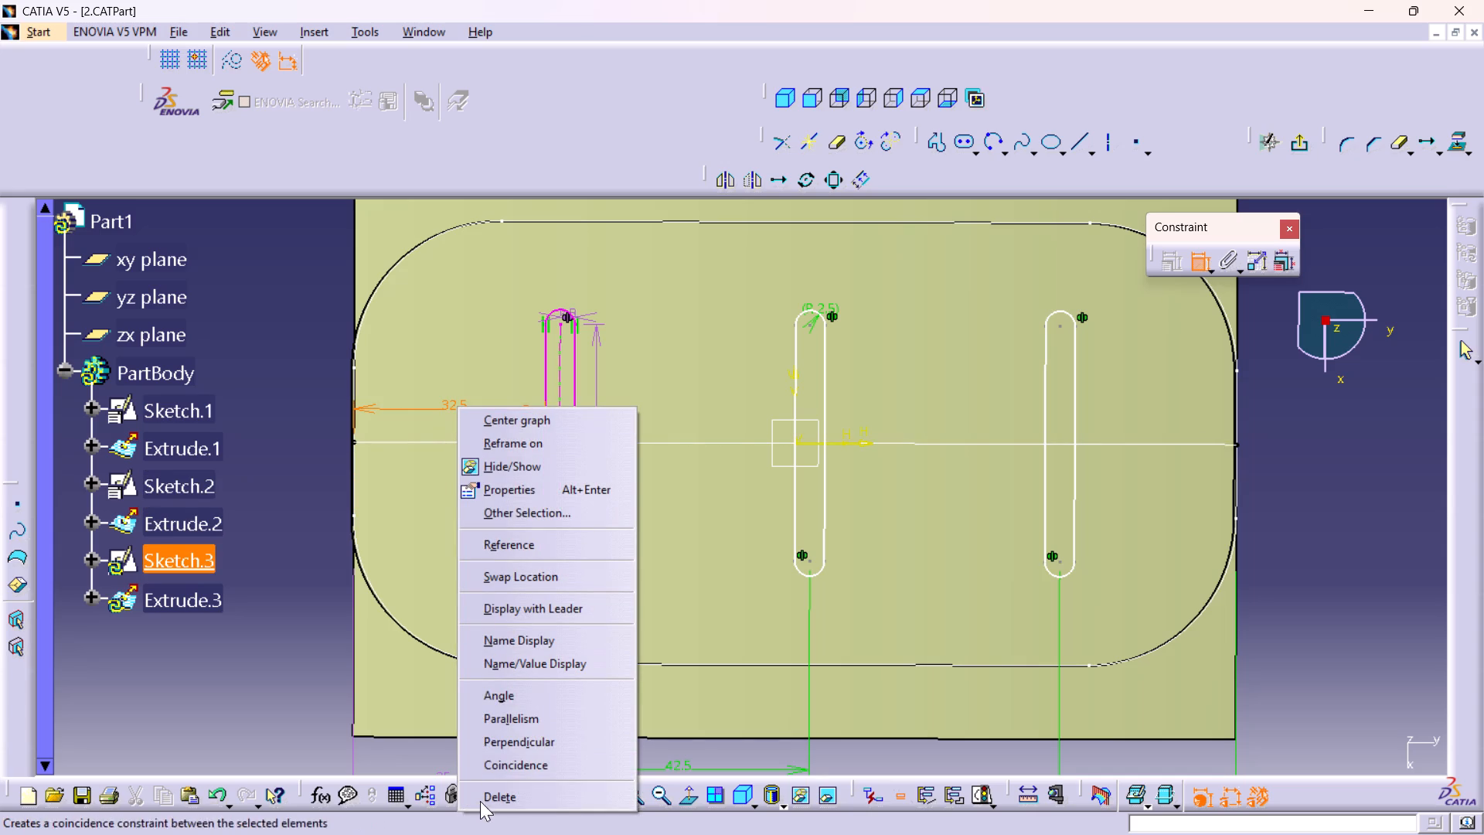
{"action": "left_click", "coordinate": [479, 803]}
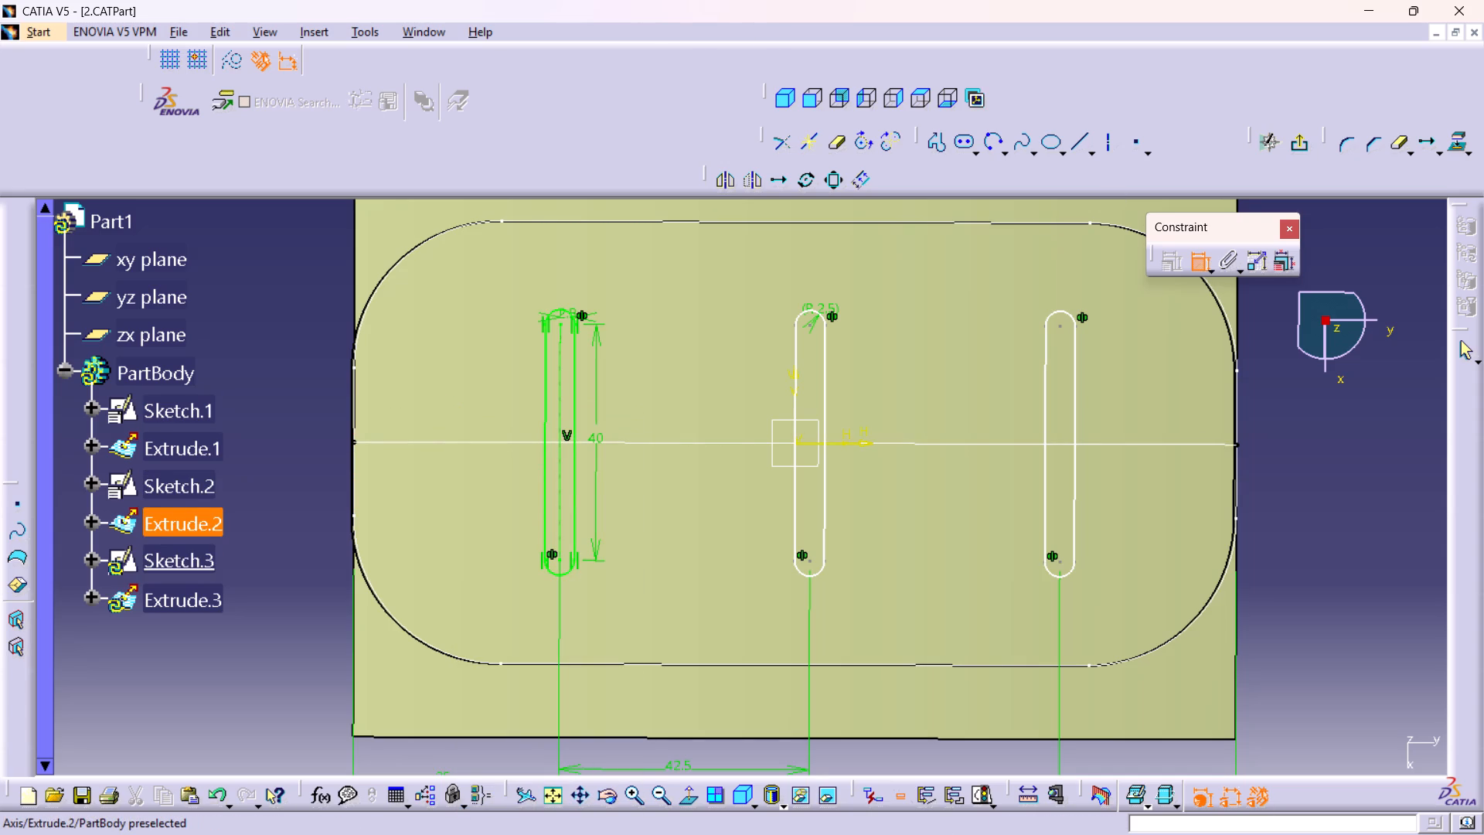
Leave the sketch by switching to the Wireframe and Surface Design workbench.
{"action": "middle_click_drag", "start_coordinate": [783, 423], "coordinate": [737, 366]}
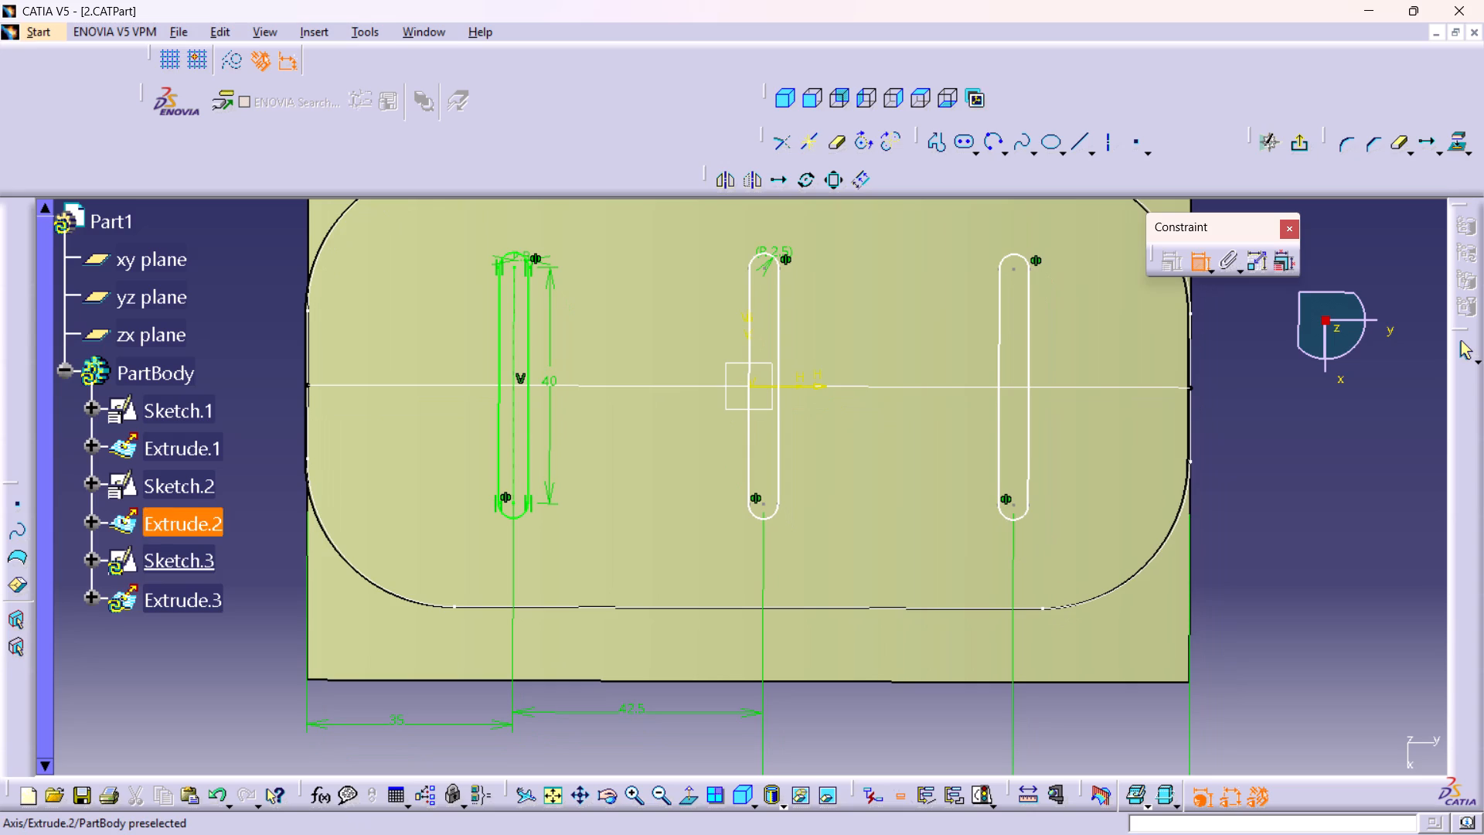
{"action": "left_click", "coordinate": [35, 31]}
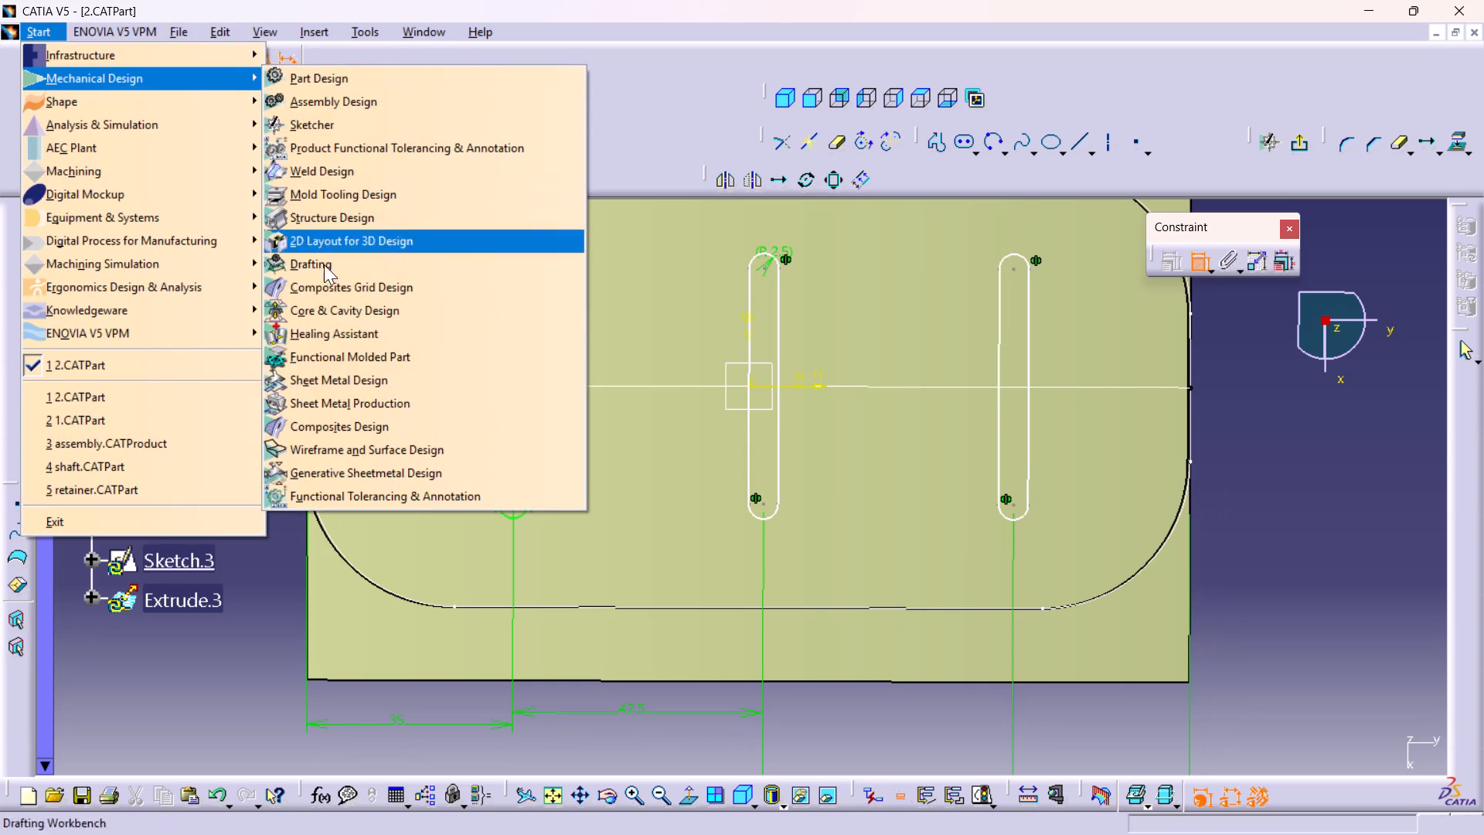
{"action": "left_click", "coordinate": [336, 458]}
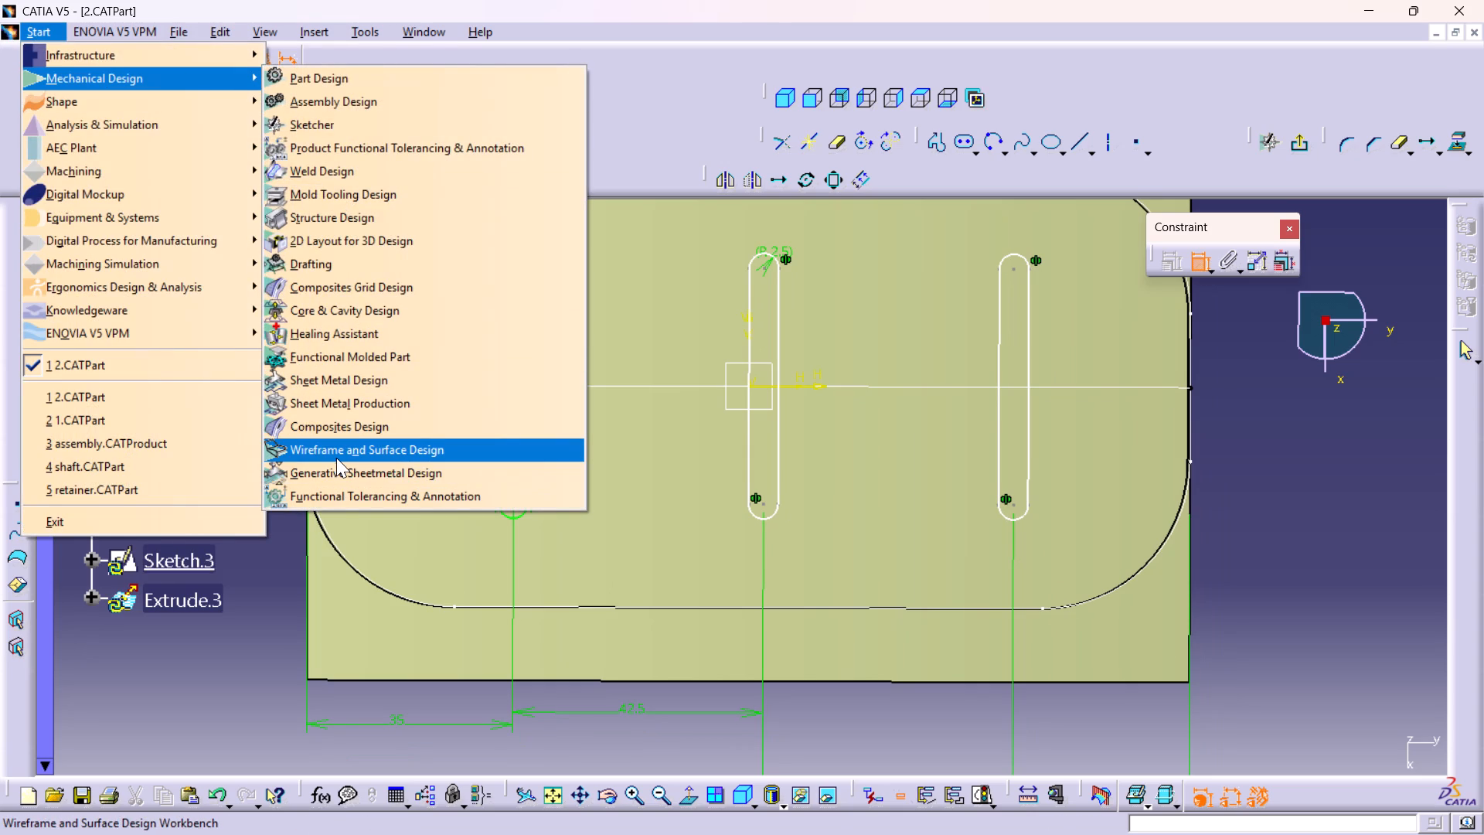
Reopen Sketch.3 and set the original hole's arc-centre distance to the adjacent surface edge to 32.5 mm.
{"action": "middle_click_drag", "start_coordinate": [516, 405], "coordinate": [523, 513]}
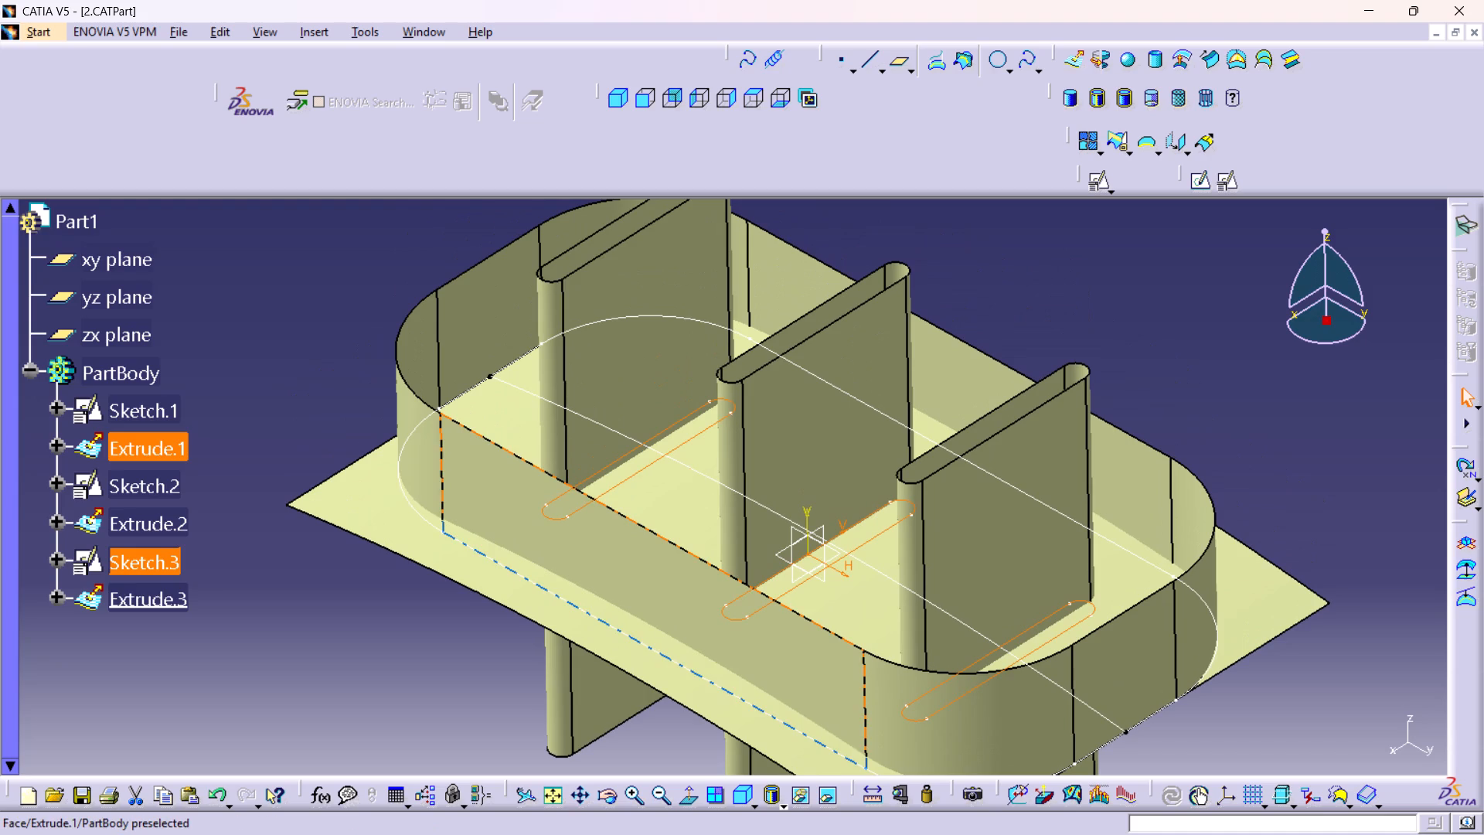
{"action": "double_click", "coordinate": [153, 557]}
{"action": "middle_click_drag", "start_coordinate": [715, 544], "coordinate": [703, 347]}
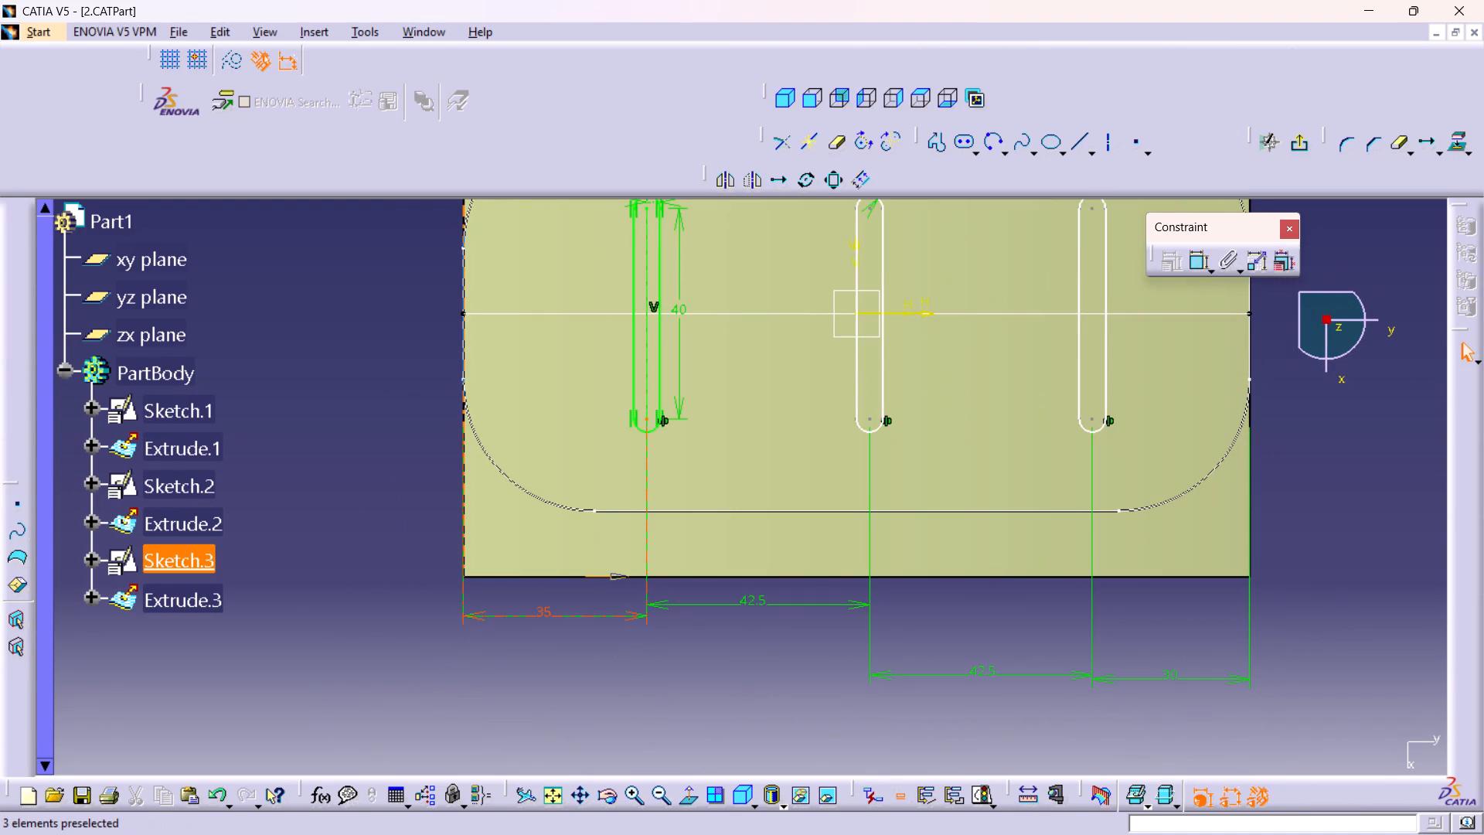
{"action": "double_click", "coordinate": [544, 612]}
{"action": "type", "text": "32.5"}
{"action": "key", "text": "Return"}
Delete the 30 mm dimension between the far duplicate's lower arc centre and the adjacent surface edge.
{"action": "middle_click_drag", "start_coordinate": [747, 625], "coordinate": [650, 690]}
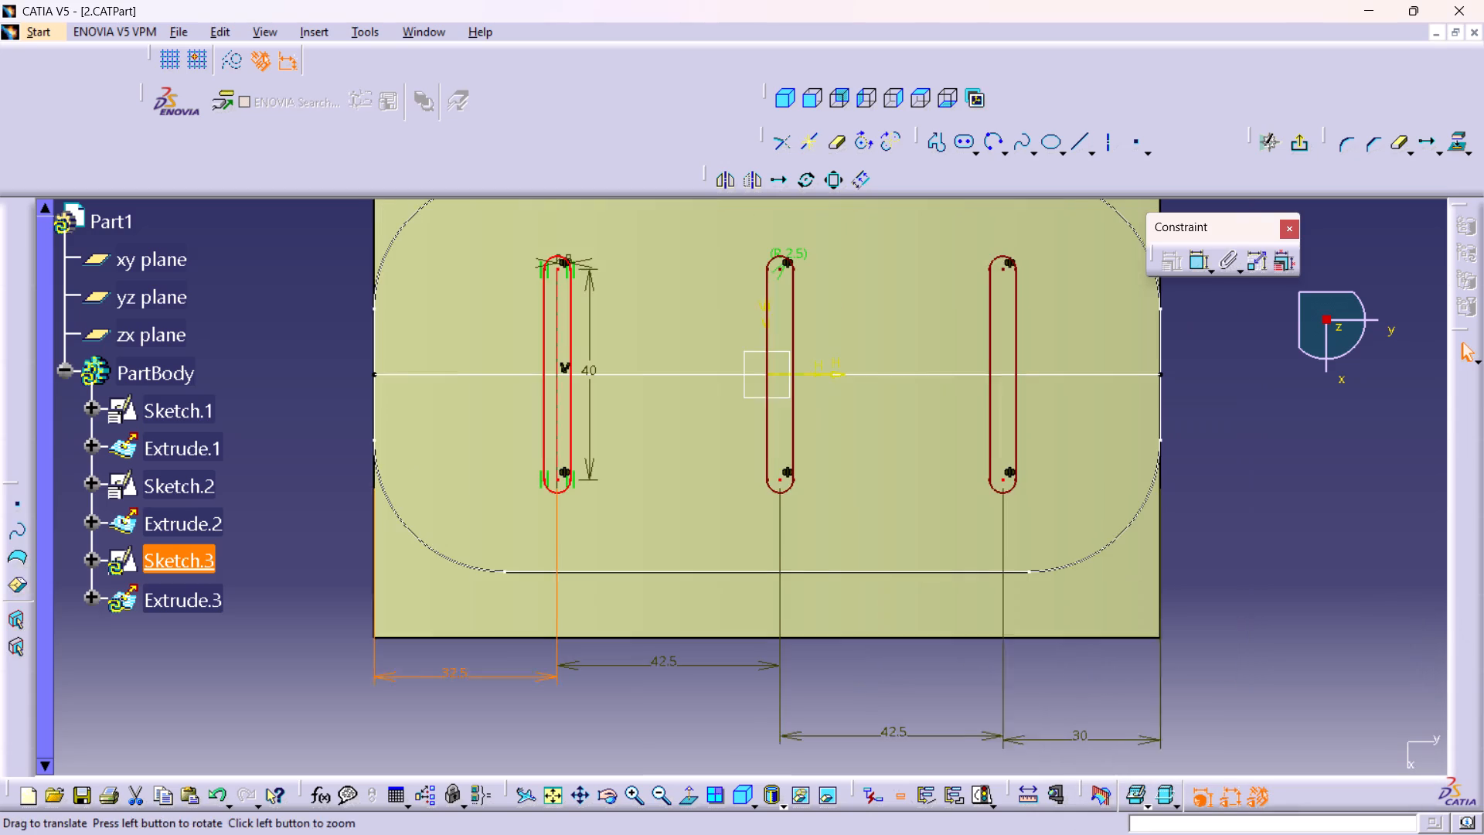
{"action": "middle_click_drag", "start_coordinate": [650, 690], "coordinate": [649, 690]}
{"action": "right_click", "coordinate": [1070, 734]}
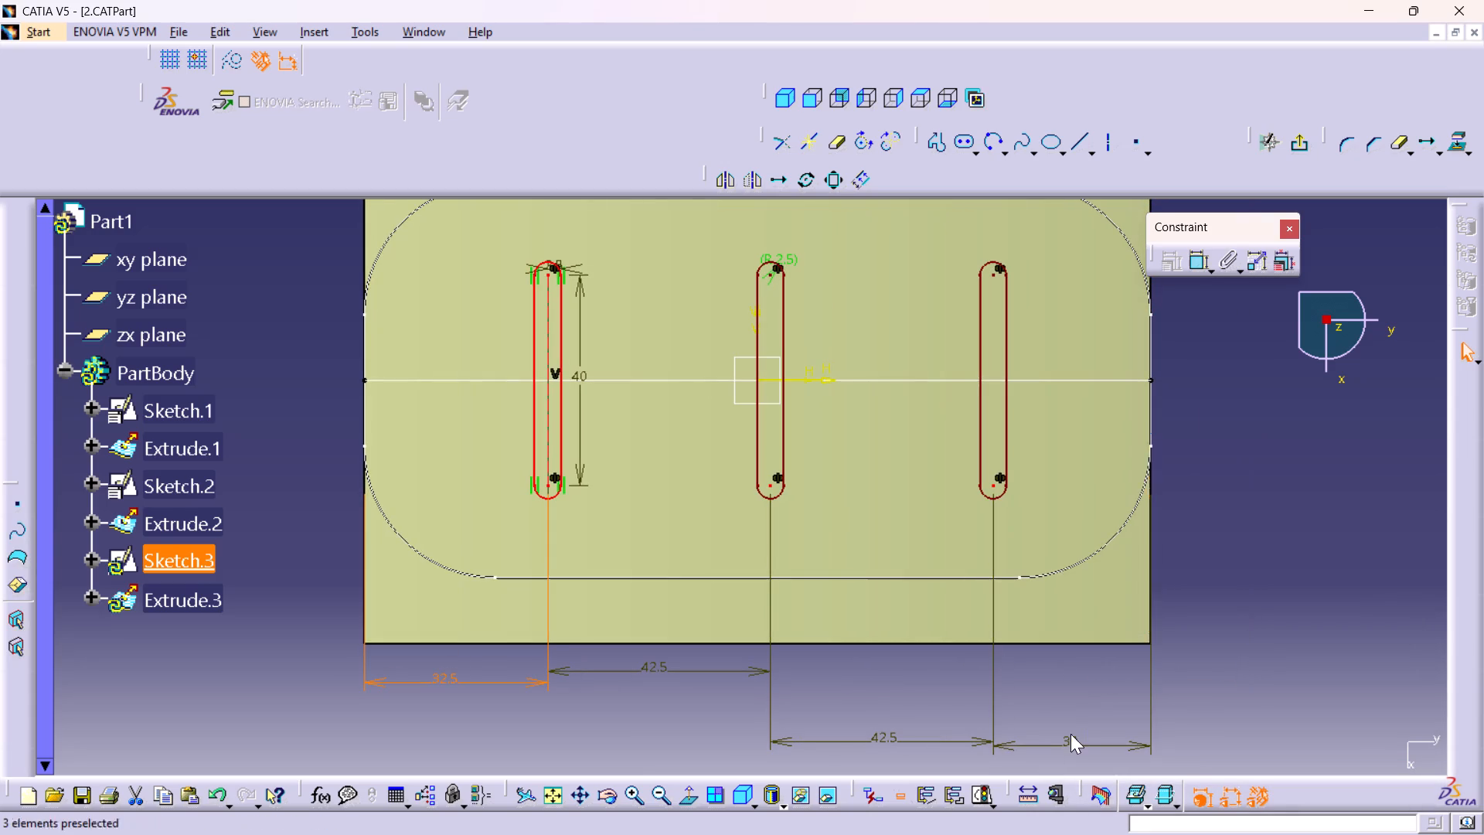
{"action": "left_click", "coordinate": [1116, 694]}
Leave the sketch by switching to the Part Design workbench.
{"action": "middle_click_drag", "start_coordinate": [842, 684], "coordinate": [832, 627]}
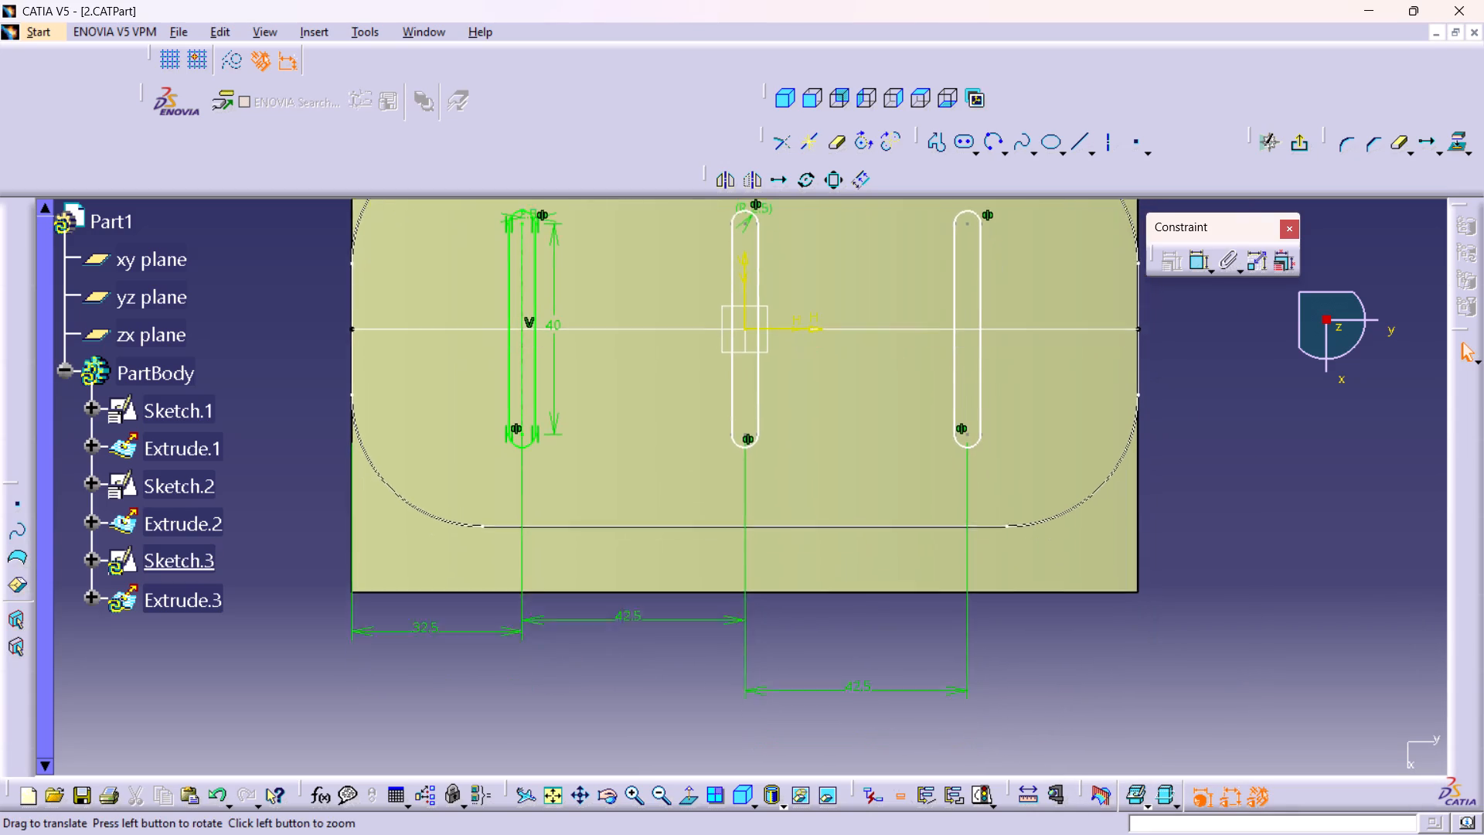
{"action": "middle_click_drag", "start_coordinate": [832, 627], "coordinate": [836, 594]}
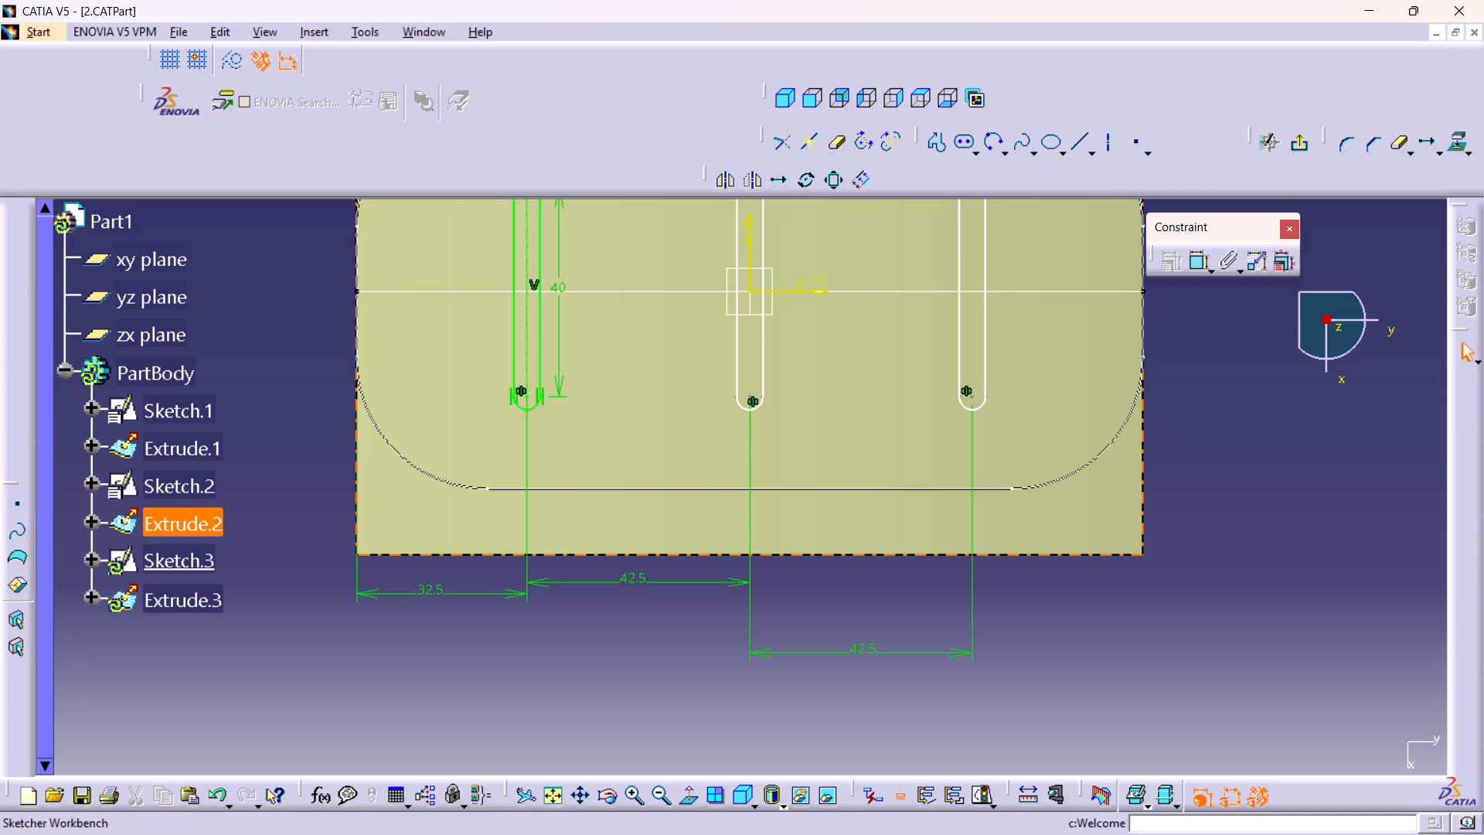
{"action": "left_click", "coordinate": [39, 29]}
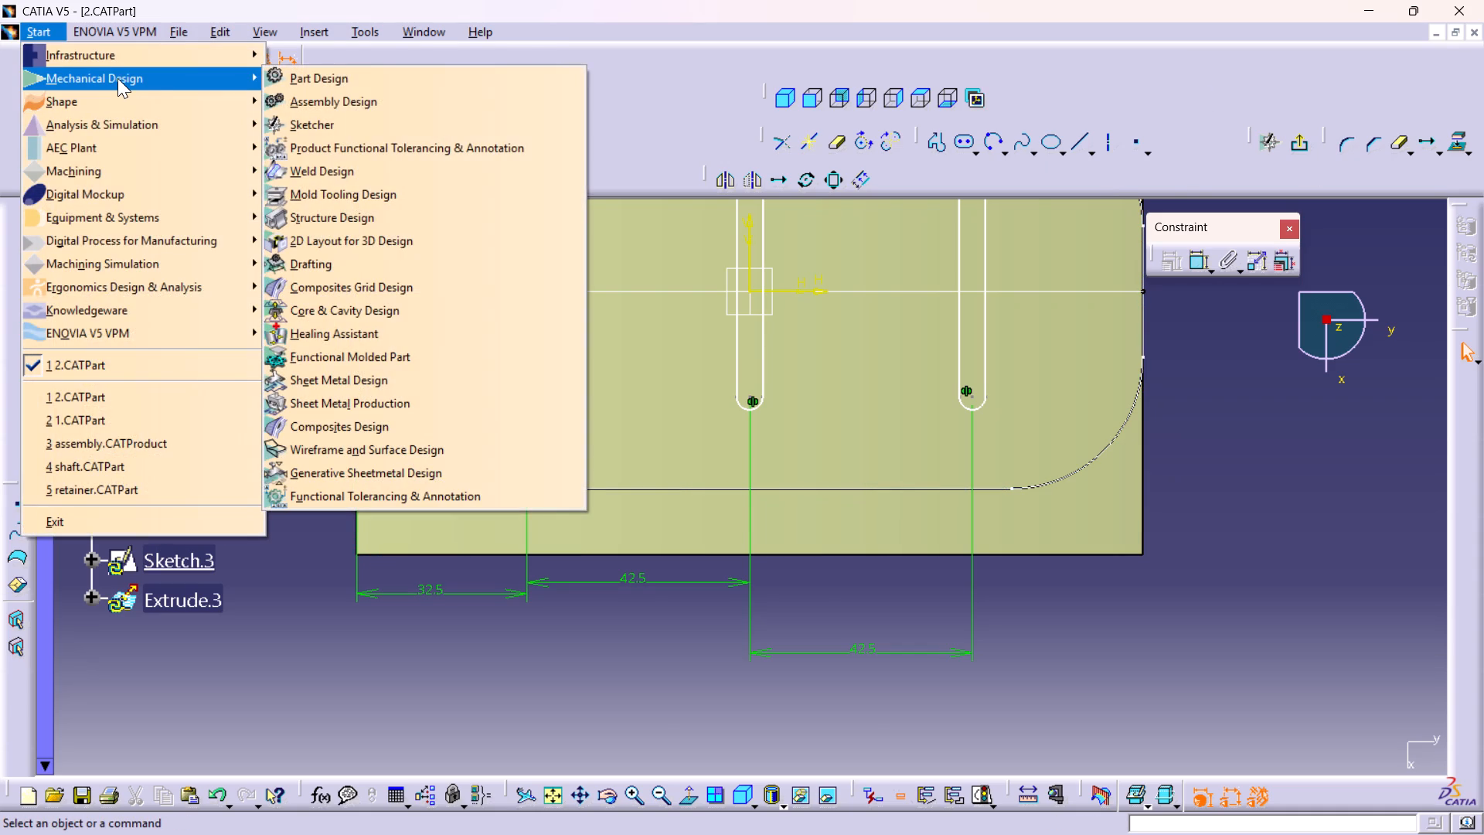
{"action": "left_click", "coordinate": [345, 75]}
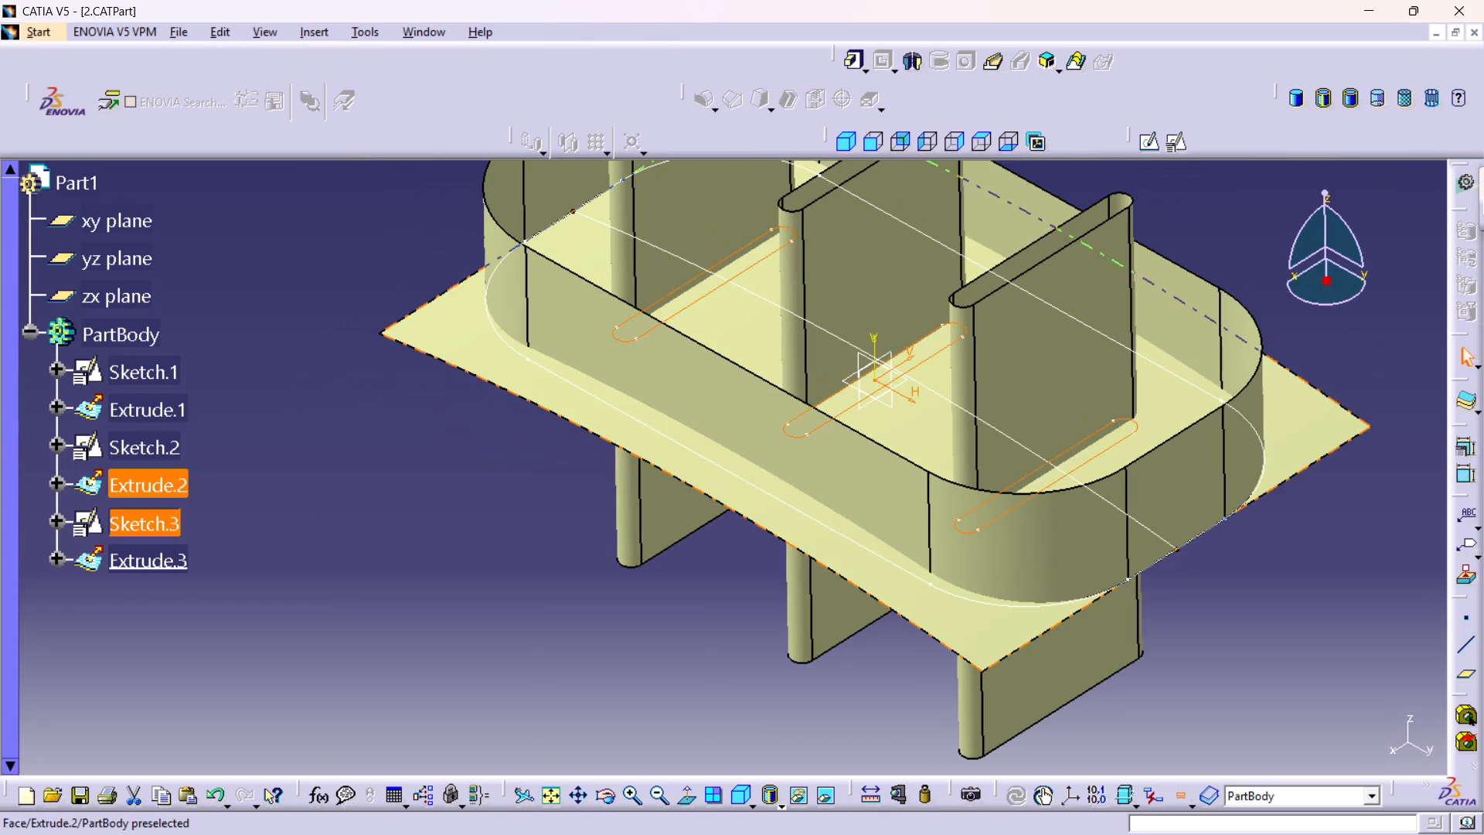
Reopen Sketch.3 and dimension the far duplicate's lower arc centre to the adjacent straight edge of the surface.
{"action": "double_click", "coordinate": [134, 525]}
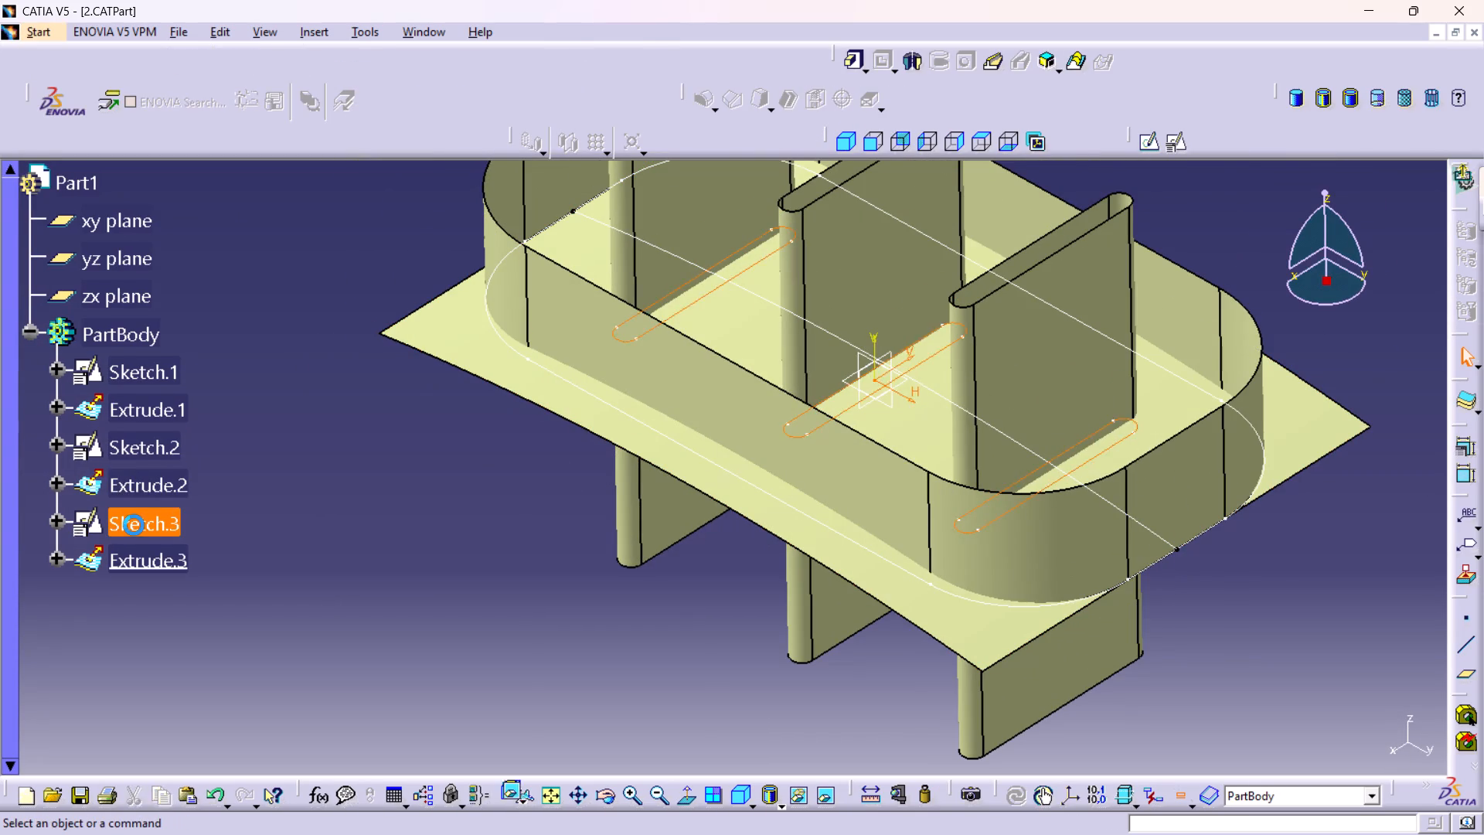
{"action": "middle_click_drag", "start_coordinate": [846, 583], "coordinate": [794, 576]}
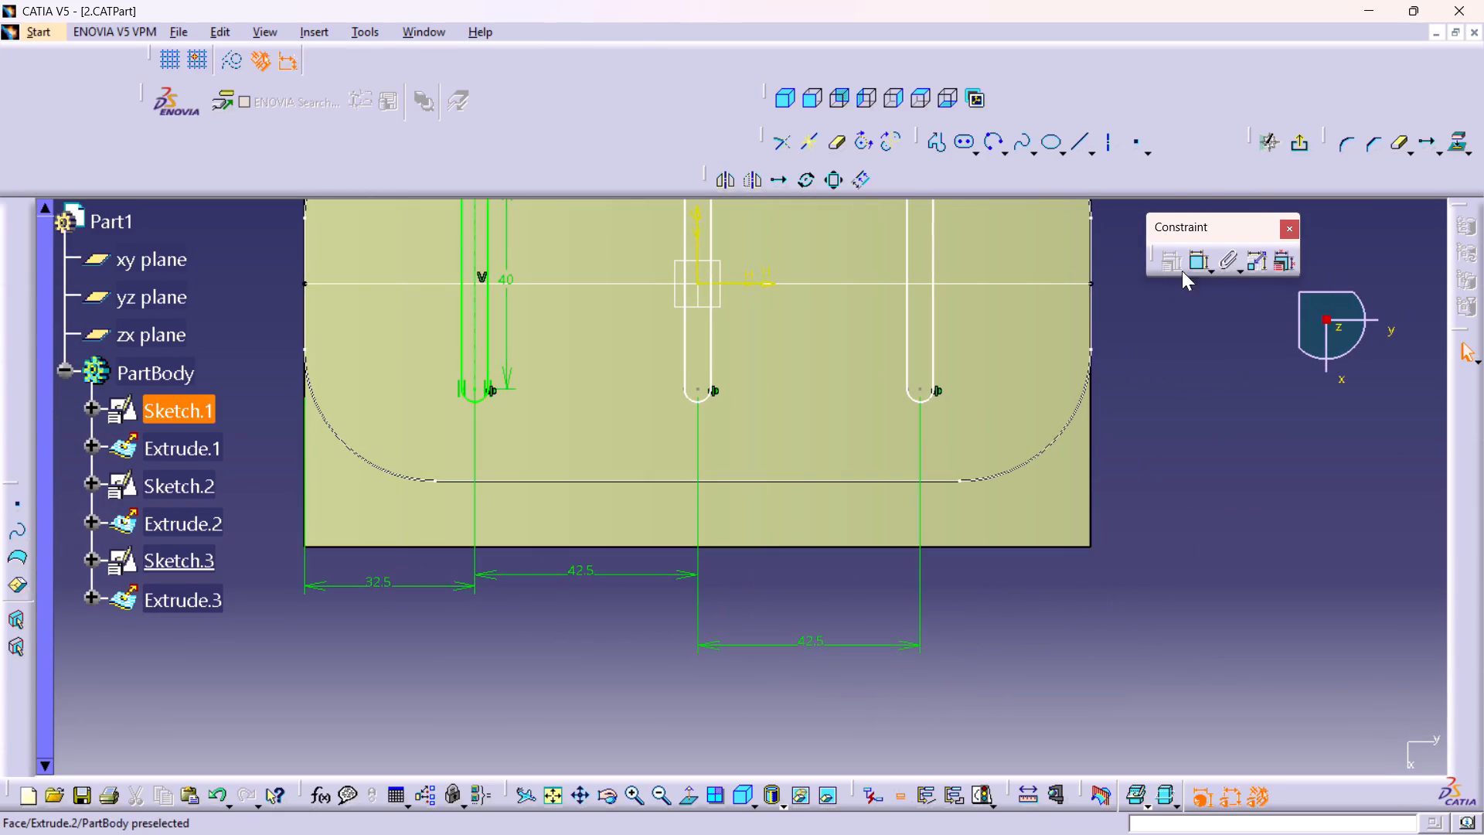
{"action": "double_click", "coordinate": [1196, 263]}
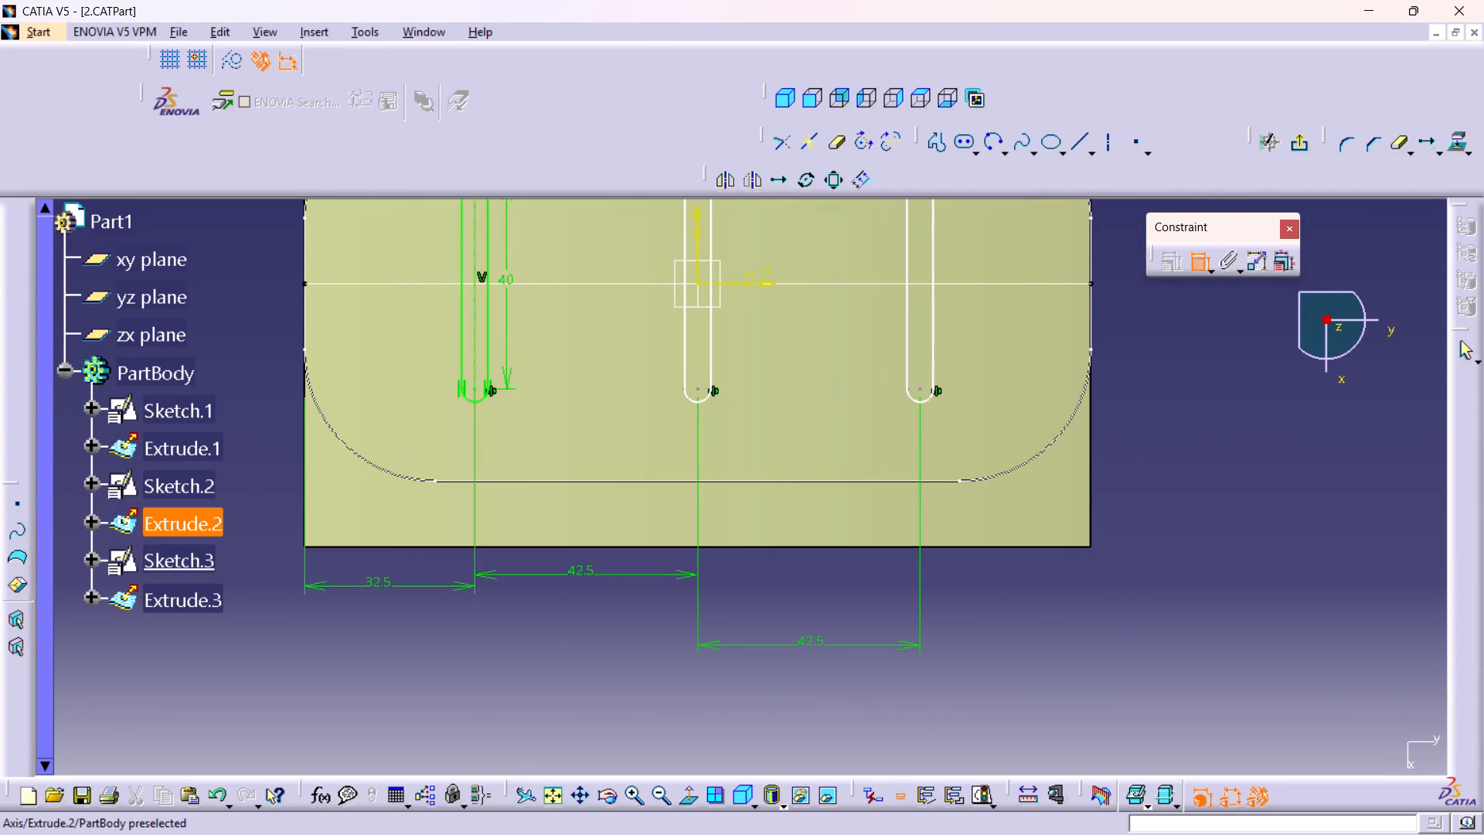
{"action": "left_click", "coordinate": [917, 390]}
{"action": "left_click_drag", "start_coordinate": [1095, 474], "coordinate": [1097, 482]}
{"action": "left_click", "coordinate": [1020, 625]}
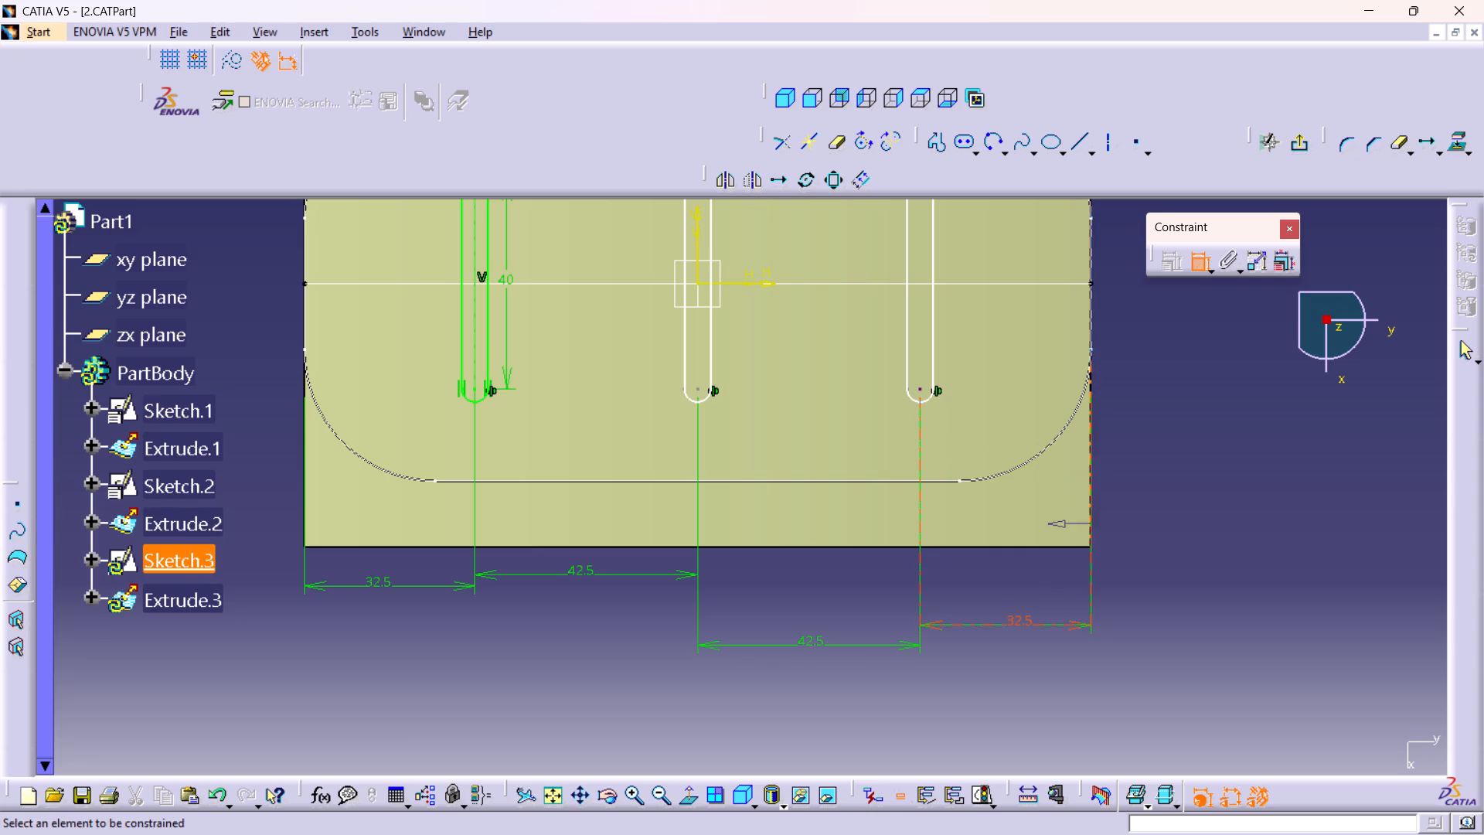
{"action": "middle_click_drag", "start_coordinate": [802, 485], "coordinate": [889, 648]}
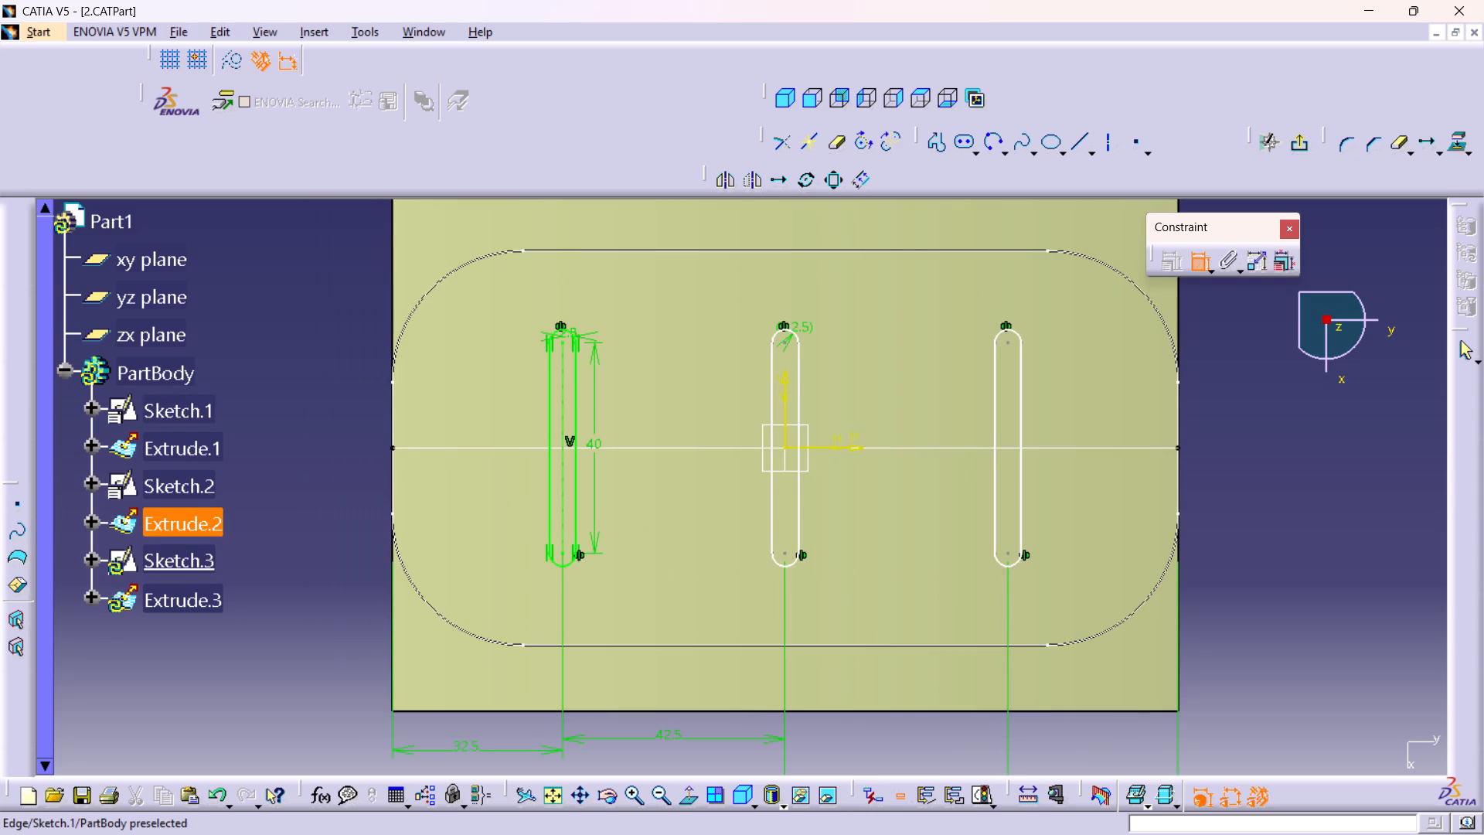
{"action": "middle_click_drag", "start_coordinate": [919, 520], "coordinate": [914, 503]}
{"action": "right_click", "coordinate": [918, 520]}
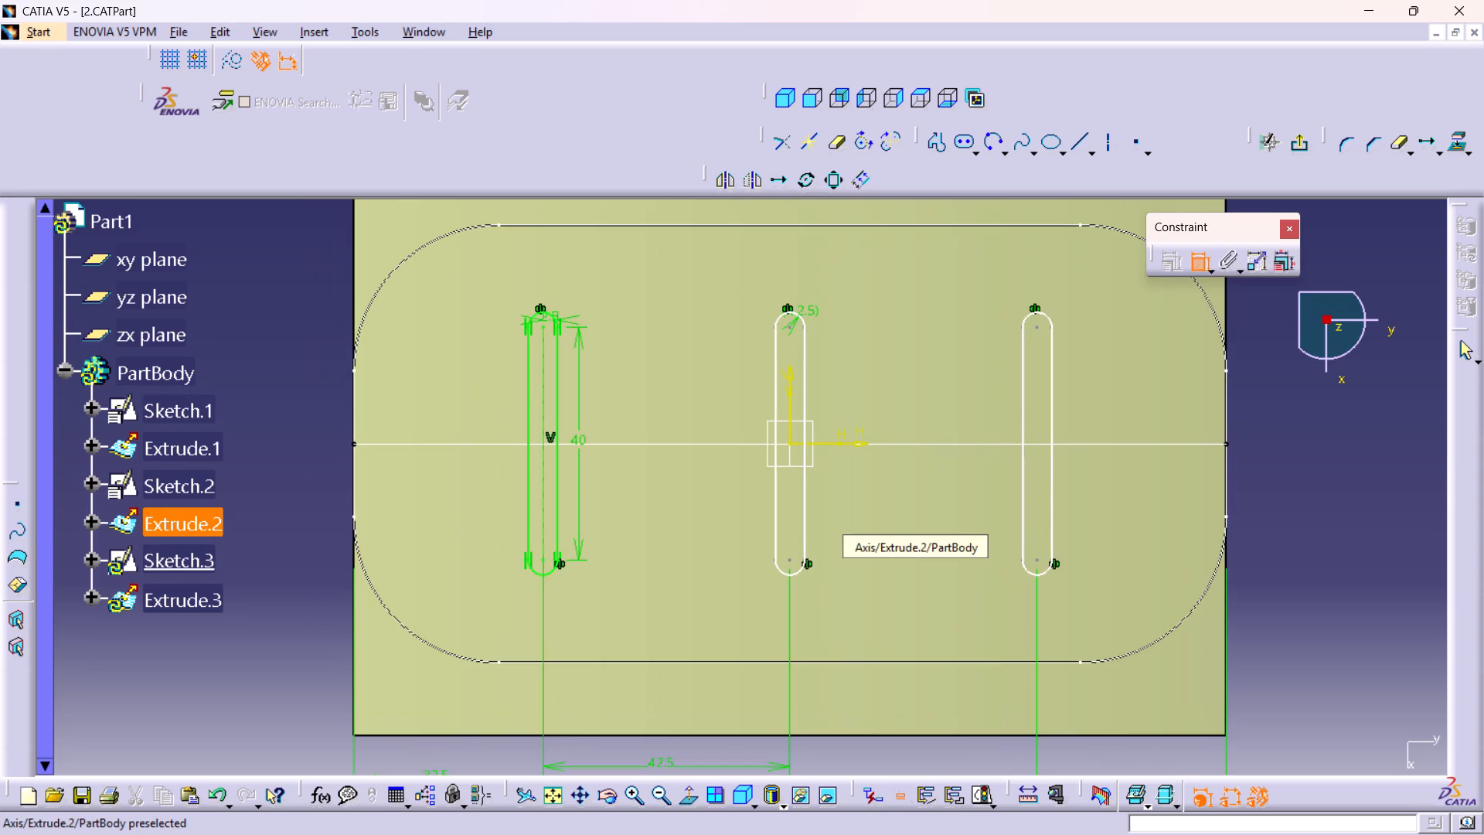
Leave Sketch.3 by switching to the Wireframe and Surface Design workbench.
{"action": "middle_click_drag", "start_coordinate": [914, 503], "coordinate": [919, 537]}
{"action": "right_click", "coordinate": [913, 503]}
{"action": "middle_click_drag", "start_coordinate": [919, 537], "coordinate": [909, 426]}
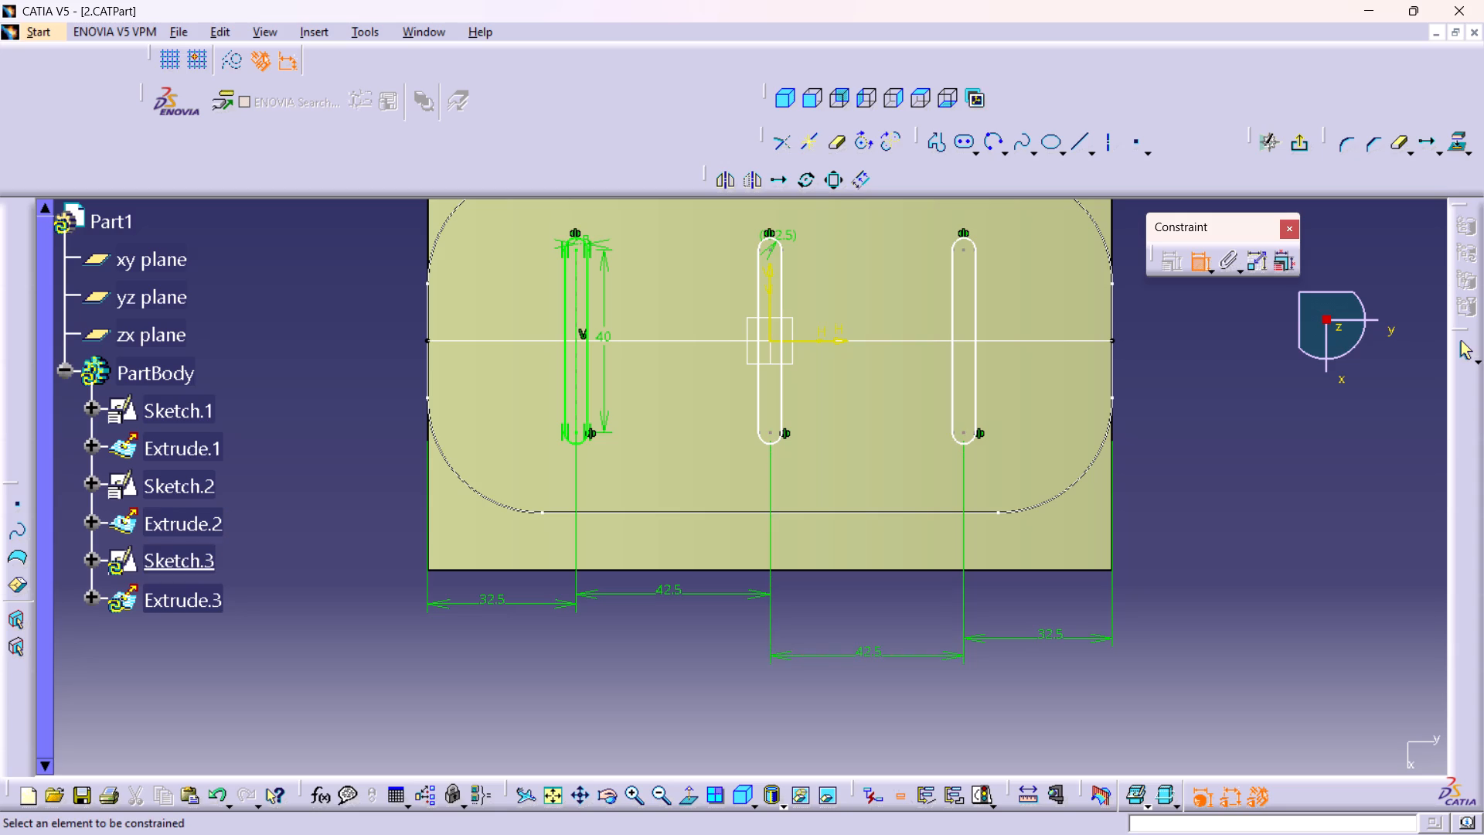
{"action": "middle_click_drag", "start_coordinate": [863, 472], "coordinate": [869, 523]}
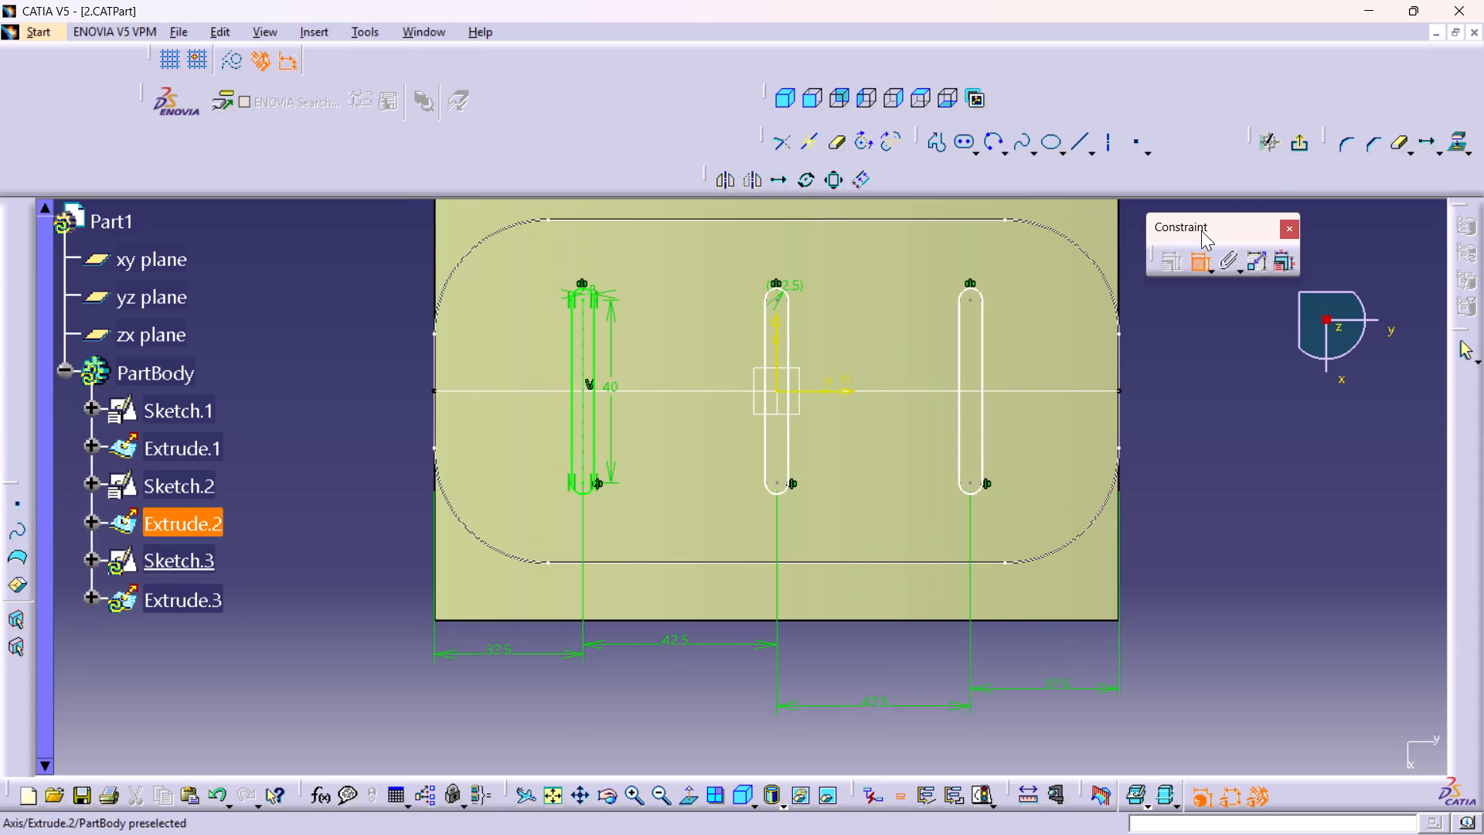
{"action": "left_click", "coordinate": [31, 26]}
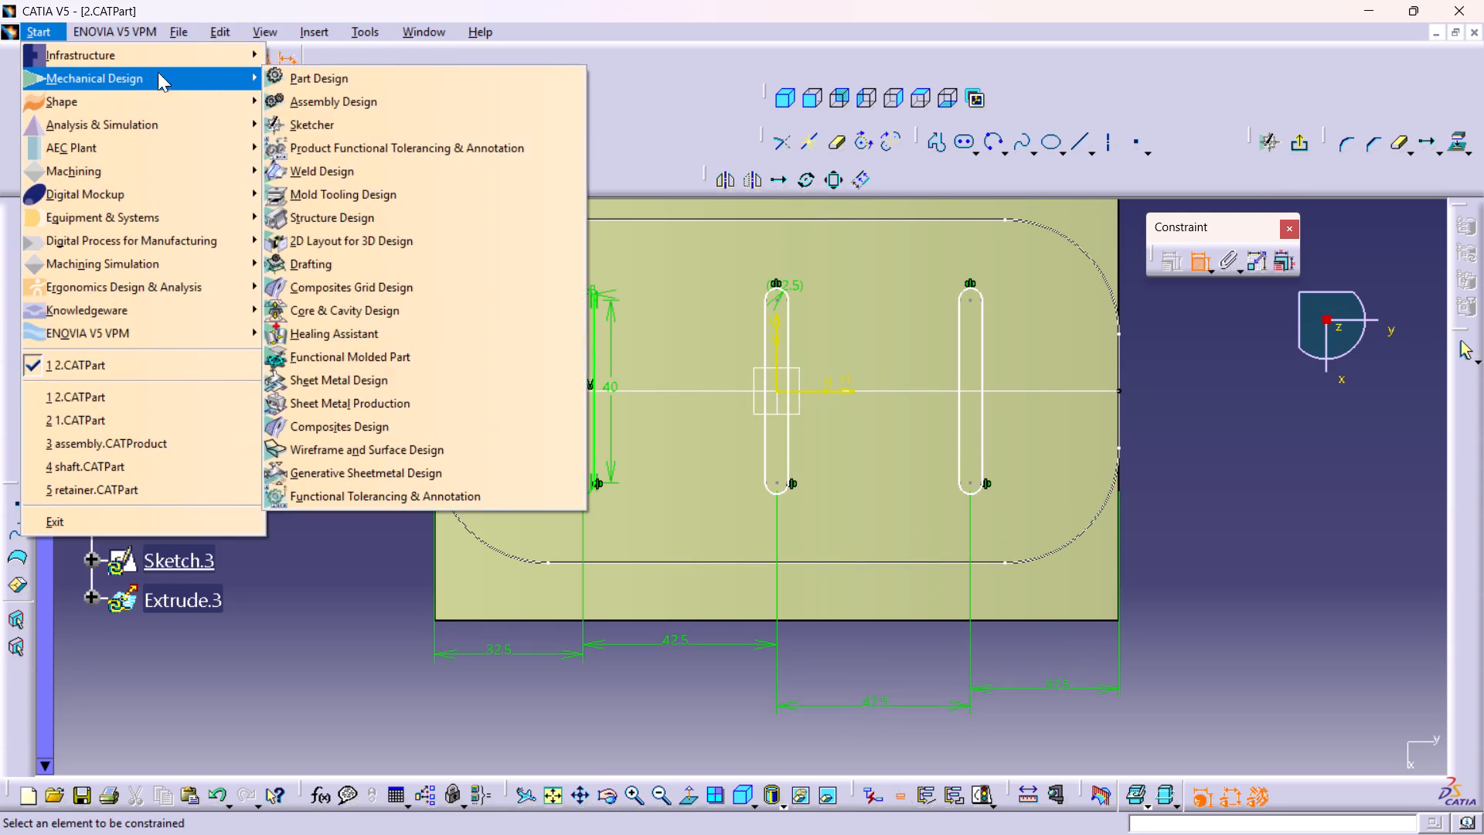
{"action": "left_click", "coordinate": [356, 448]}
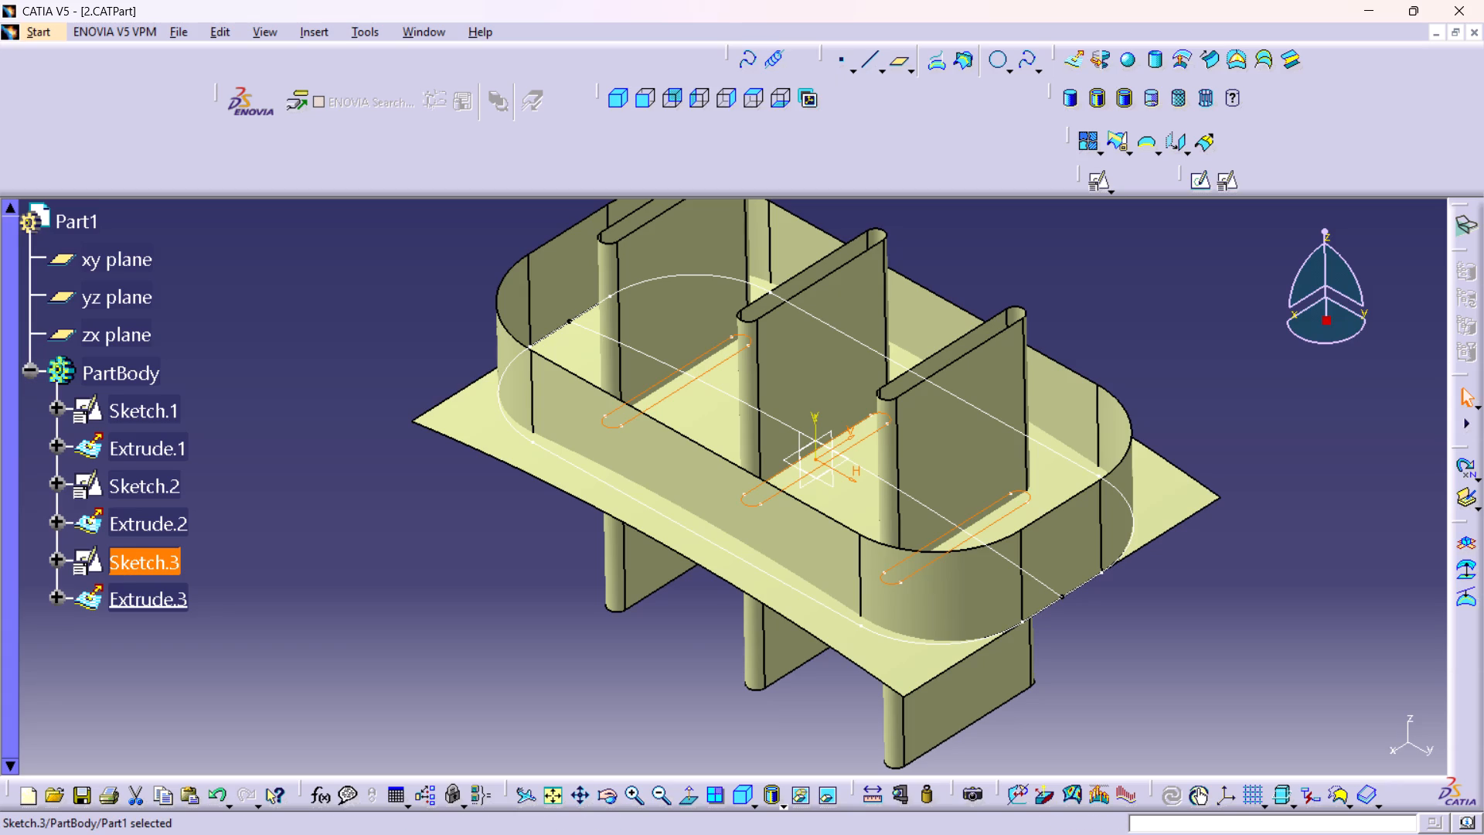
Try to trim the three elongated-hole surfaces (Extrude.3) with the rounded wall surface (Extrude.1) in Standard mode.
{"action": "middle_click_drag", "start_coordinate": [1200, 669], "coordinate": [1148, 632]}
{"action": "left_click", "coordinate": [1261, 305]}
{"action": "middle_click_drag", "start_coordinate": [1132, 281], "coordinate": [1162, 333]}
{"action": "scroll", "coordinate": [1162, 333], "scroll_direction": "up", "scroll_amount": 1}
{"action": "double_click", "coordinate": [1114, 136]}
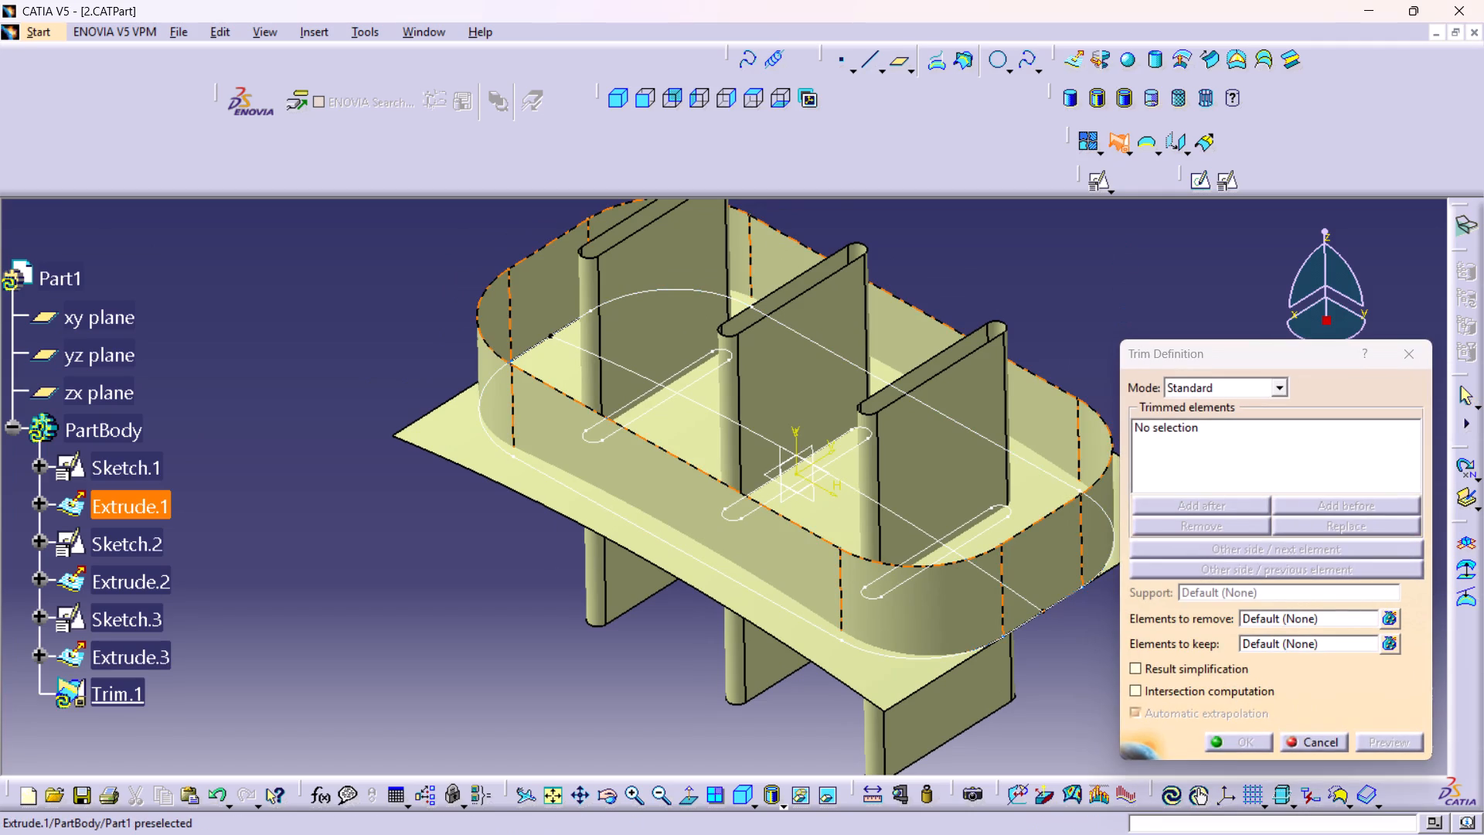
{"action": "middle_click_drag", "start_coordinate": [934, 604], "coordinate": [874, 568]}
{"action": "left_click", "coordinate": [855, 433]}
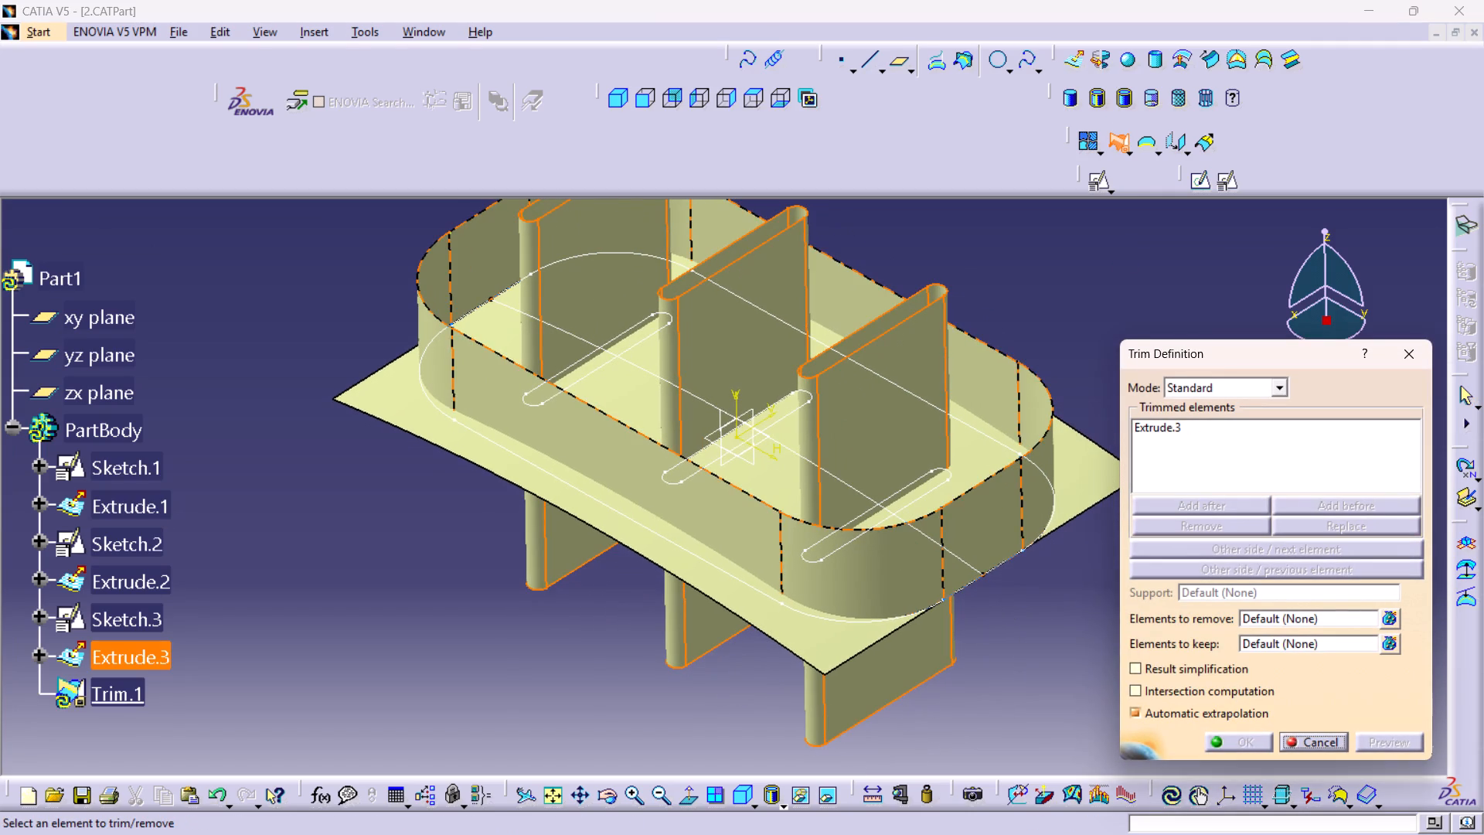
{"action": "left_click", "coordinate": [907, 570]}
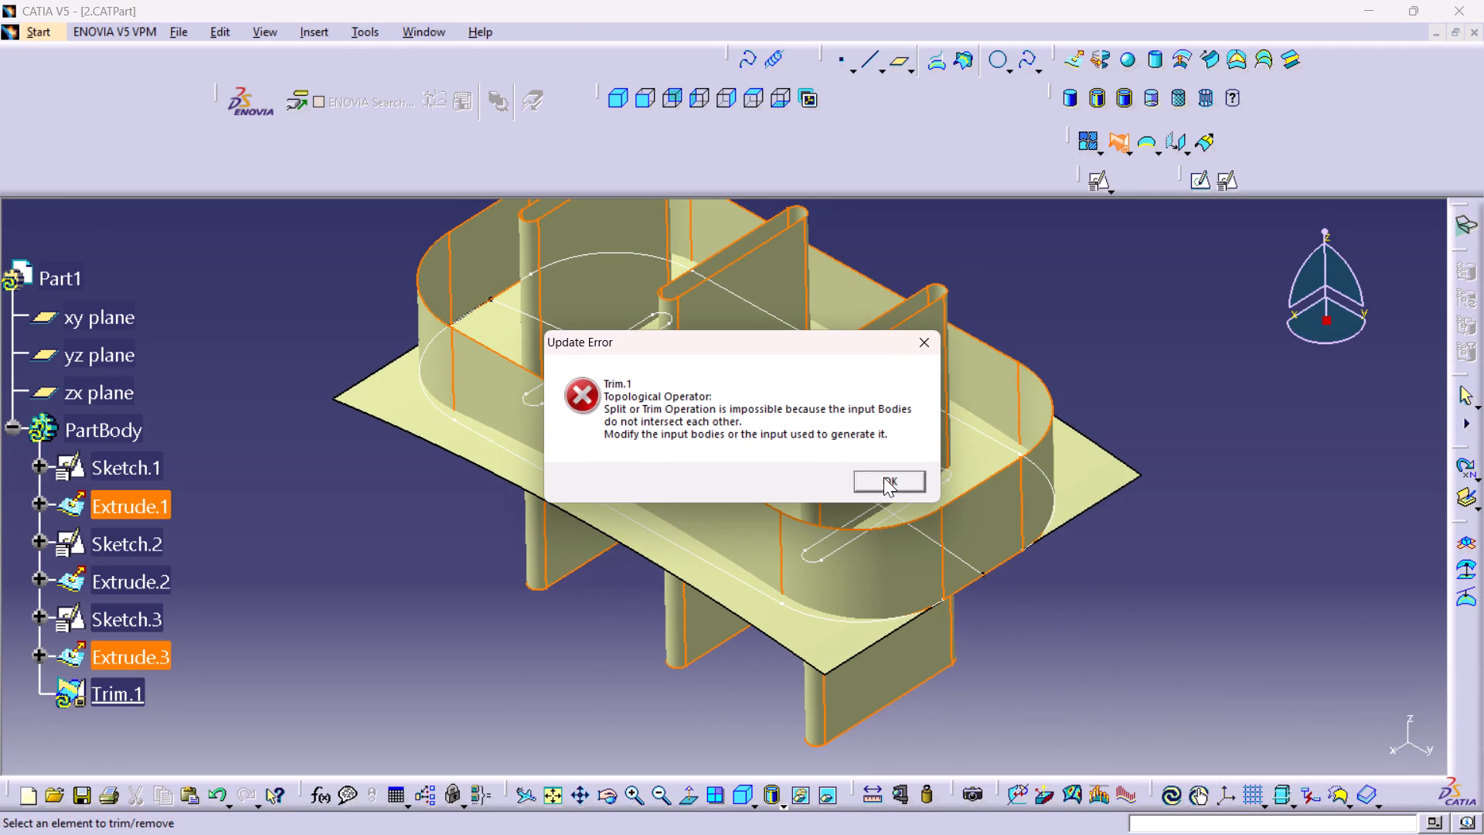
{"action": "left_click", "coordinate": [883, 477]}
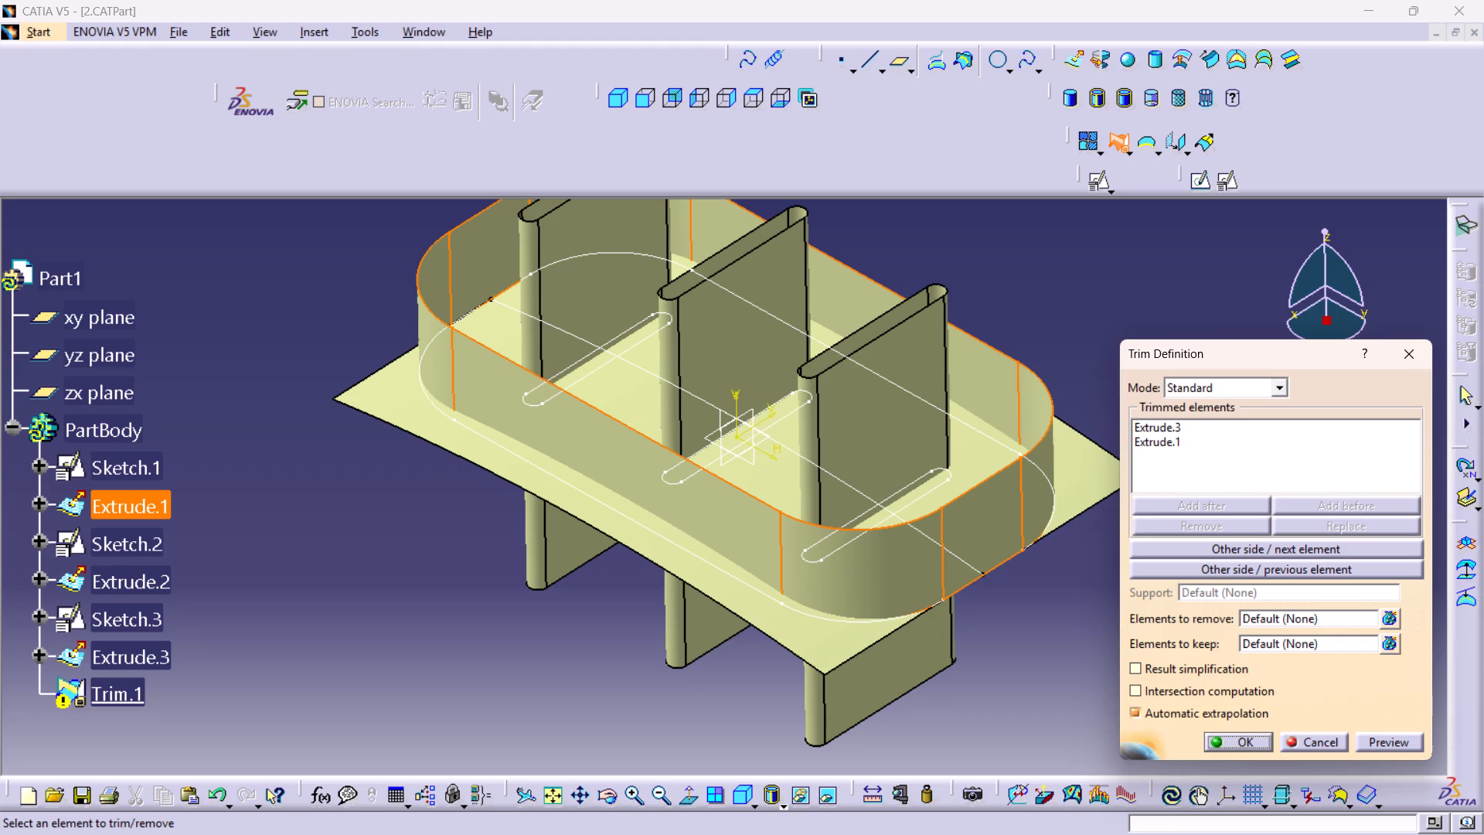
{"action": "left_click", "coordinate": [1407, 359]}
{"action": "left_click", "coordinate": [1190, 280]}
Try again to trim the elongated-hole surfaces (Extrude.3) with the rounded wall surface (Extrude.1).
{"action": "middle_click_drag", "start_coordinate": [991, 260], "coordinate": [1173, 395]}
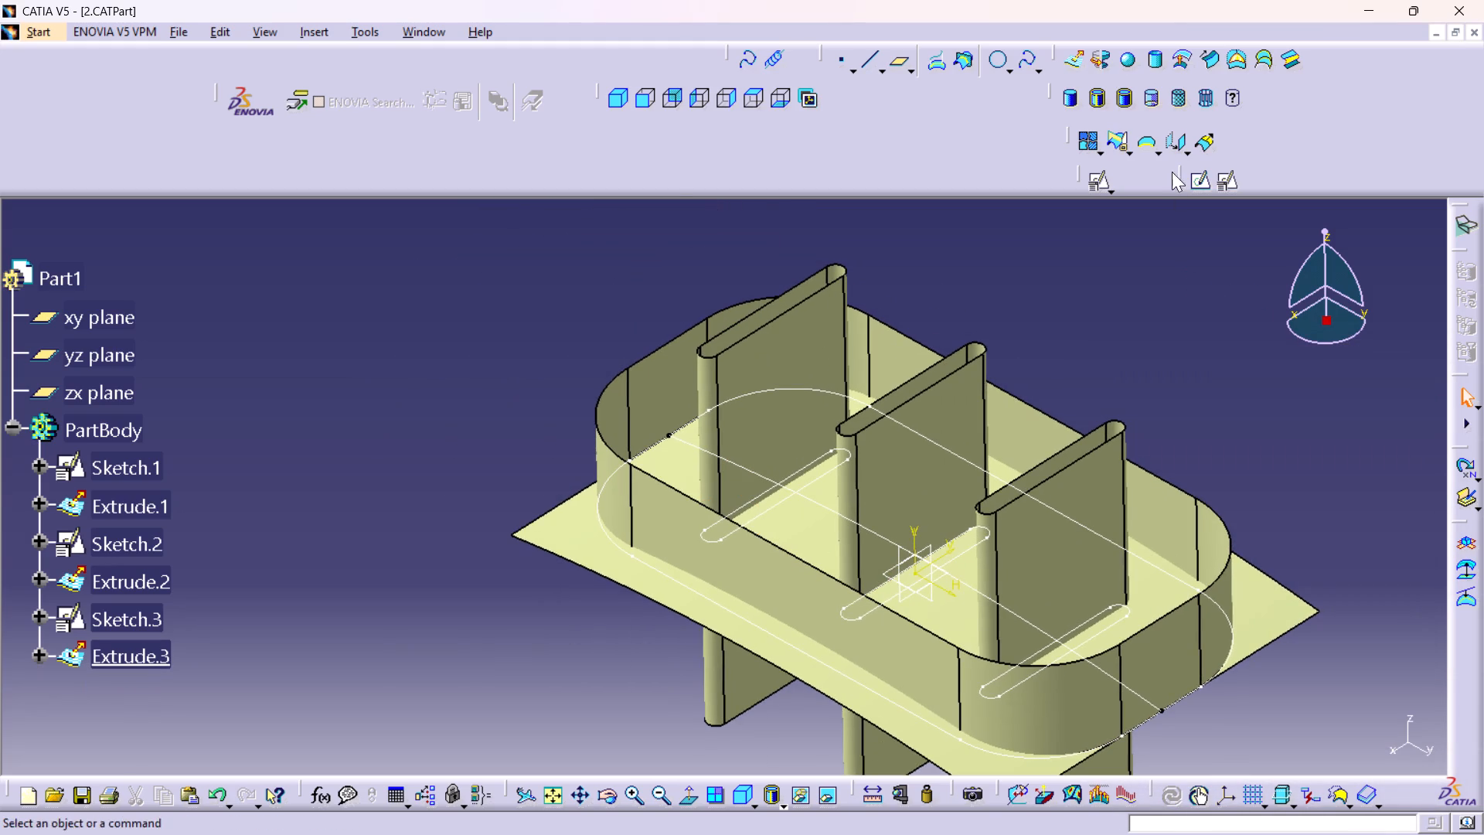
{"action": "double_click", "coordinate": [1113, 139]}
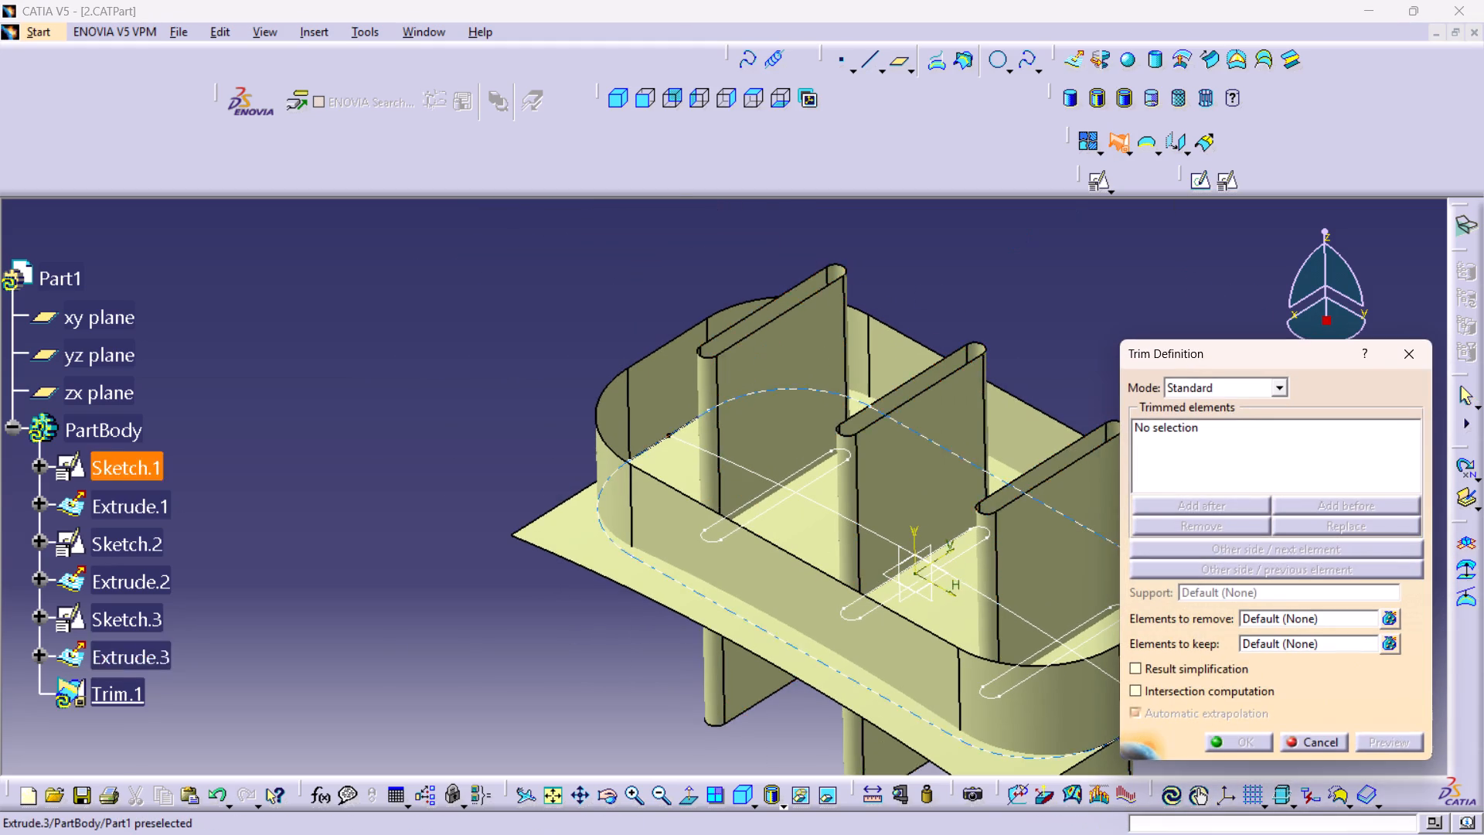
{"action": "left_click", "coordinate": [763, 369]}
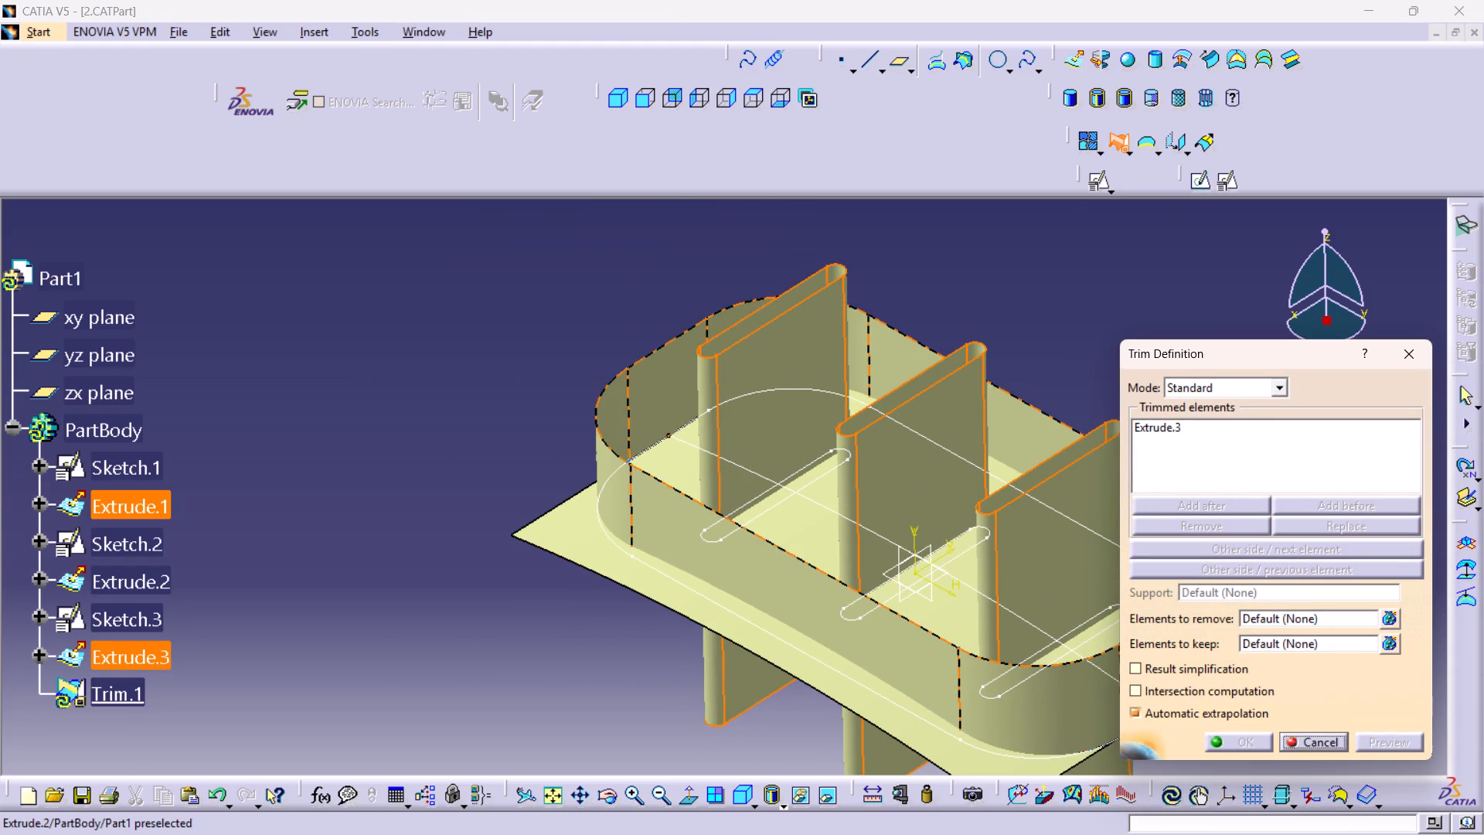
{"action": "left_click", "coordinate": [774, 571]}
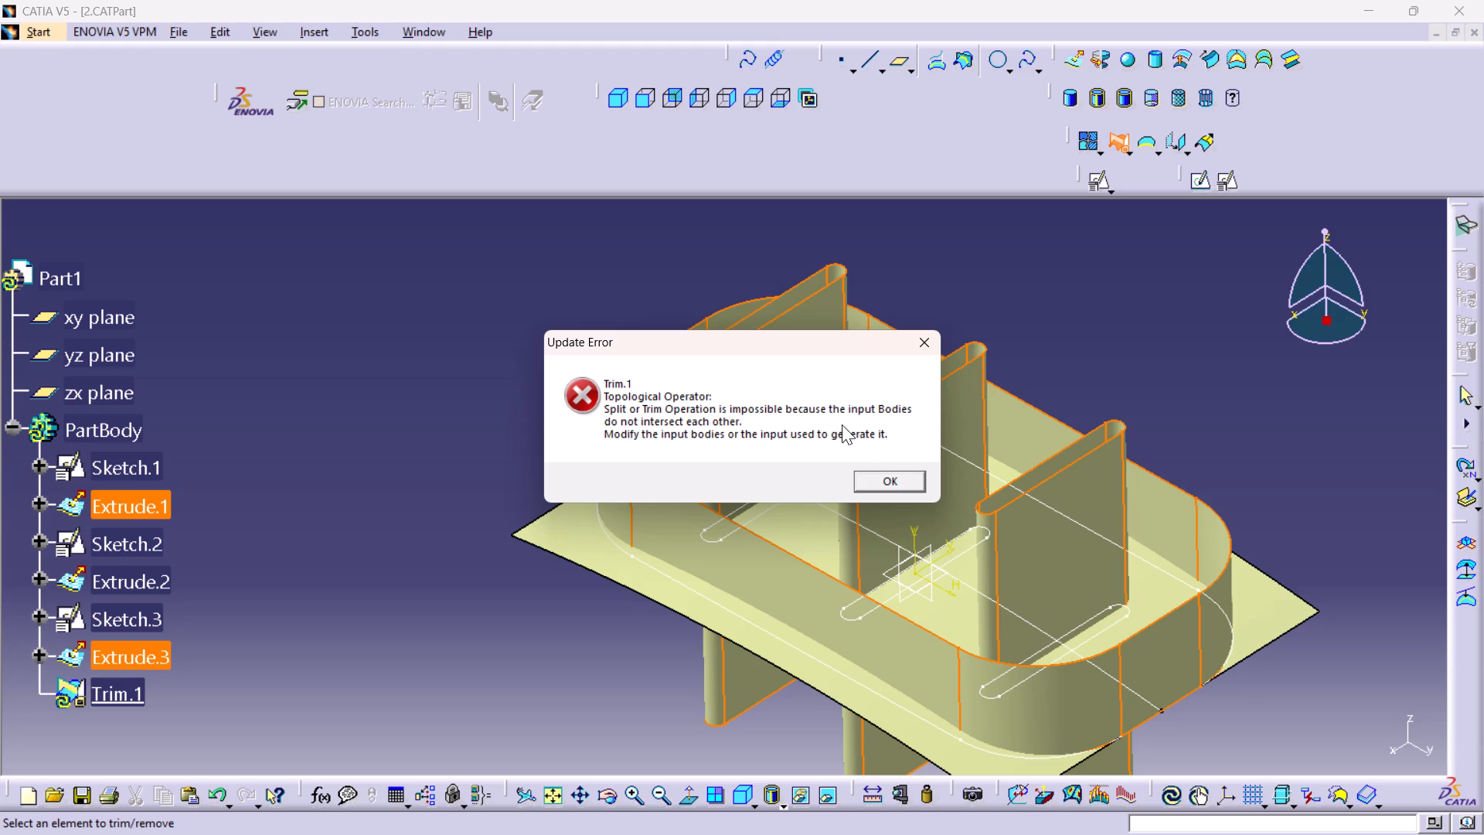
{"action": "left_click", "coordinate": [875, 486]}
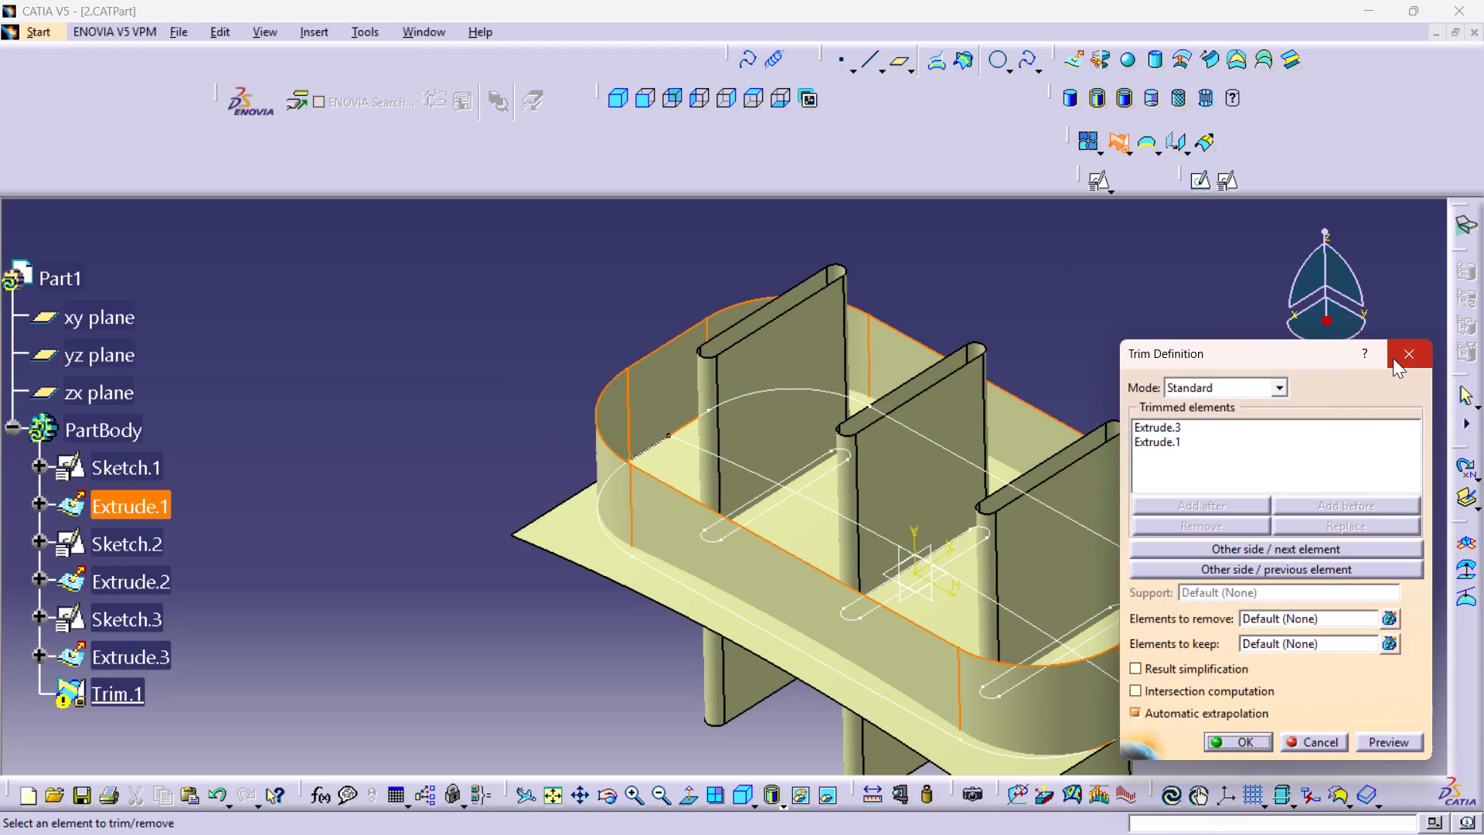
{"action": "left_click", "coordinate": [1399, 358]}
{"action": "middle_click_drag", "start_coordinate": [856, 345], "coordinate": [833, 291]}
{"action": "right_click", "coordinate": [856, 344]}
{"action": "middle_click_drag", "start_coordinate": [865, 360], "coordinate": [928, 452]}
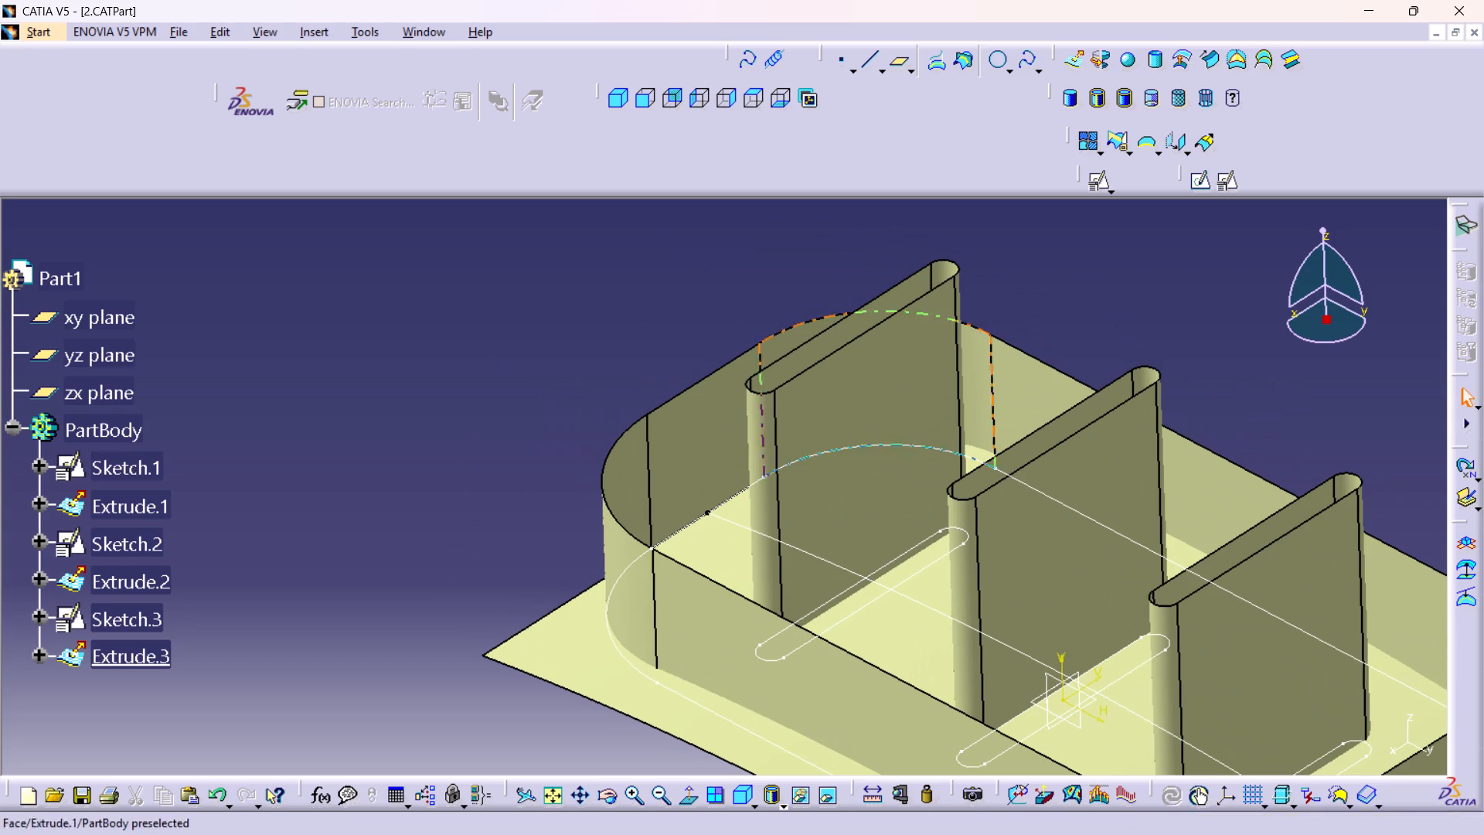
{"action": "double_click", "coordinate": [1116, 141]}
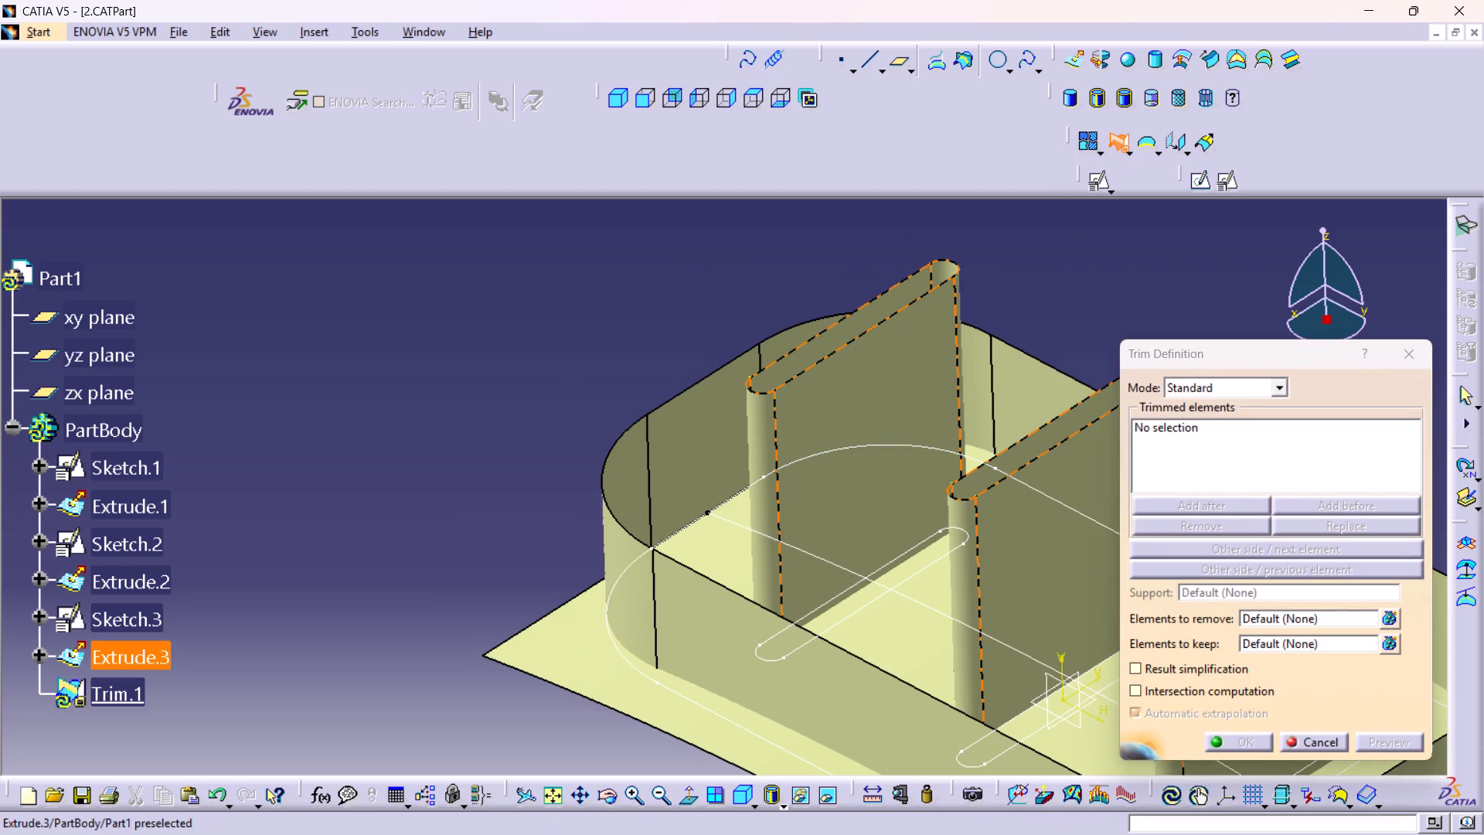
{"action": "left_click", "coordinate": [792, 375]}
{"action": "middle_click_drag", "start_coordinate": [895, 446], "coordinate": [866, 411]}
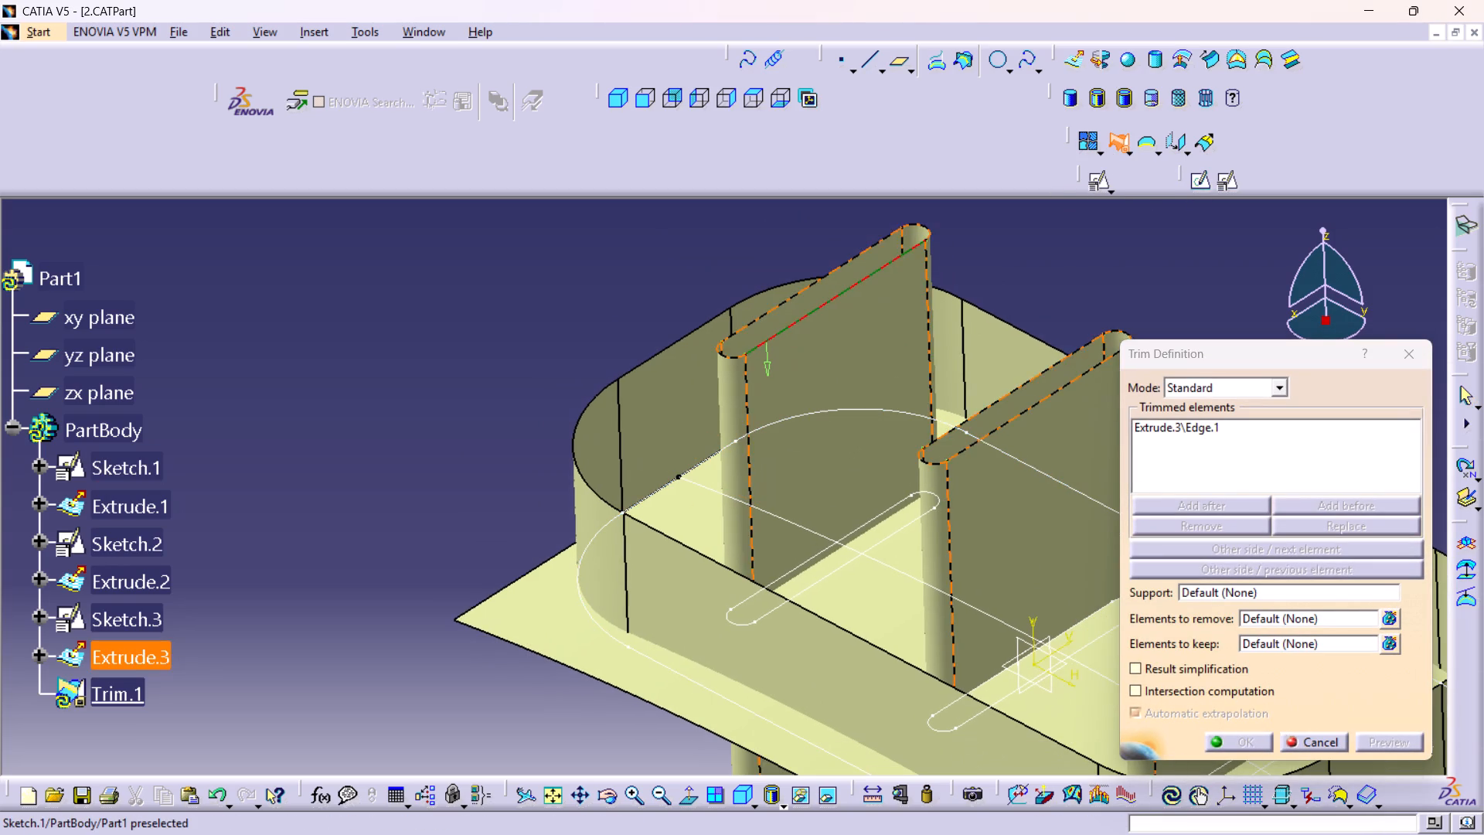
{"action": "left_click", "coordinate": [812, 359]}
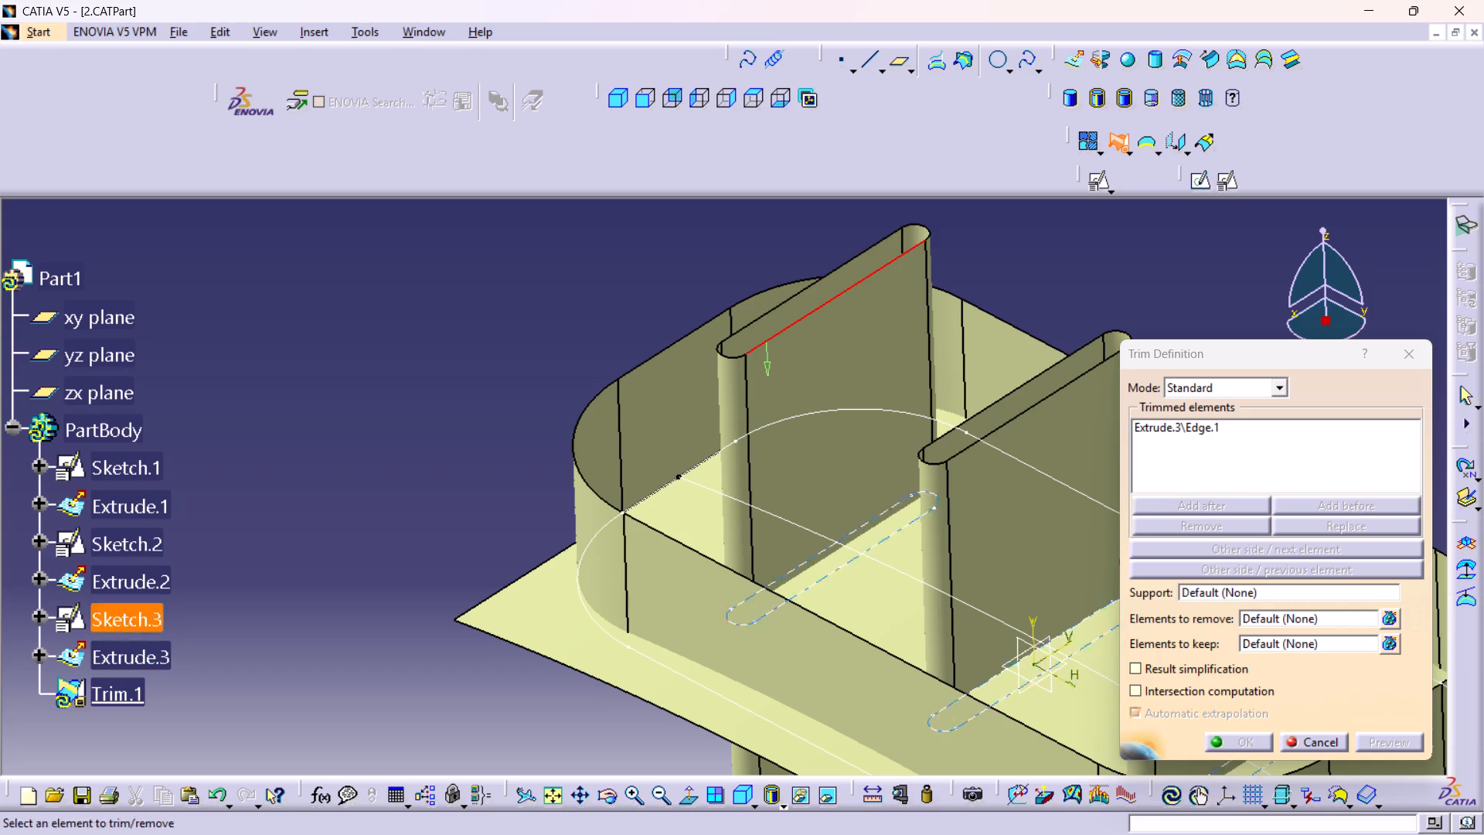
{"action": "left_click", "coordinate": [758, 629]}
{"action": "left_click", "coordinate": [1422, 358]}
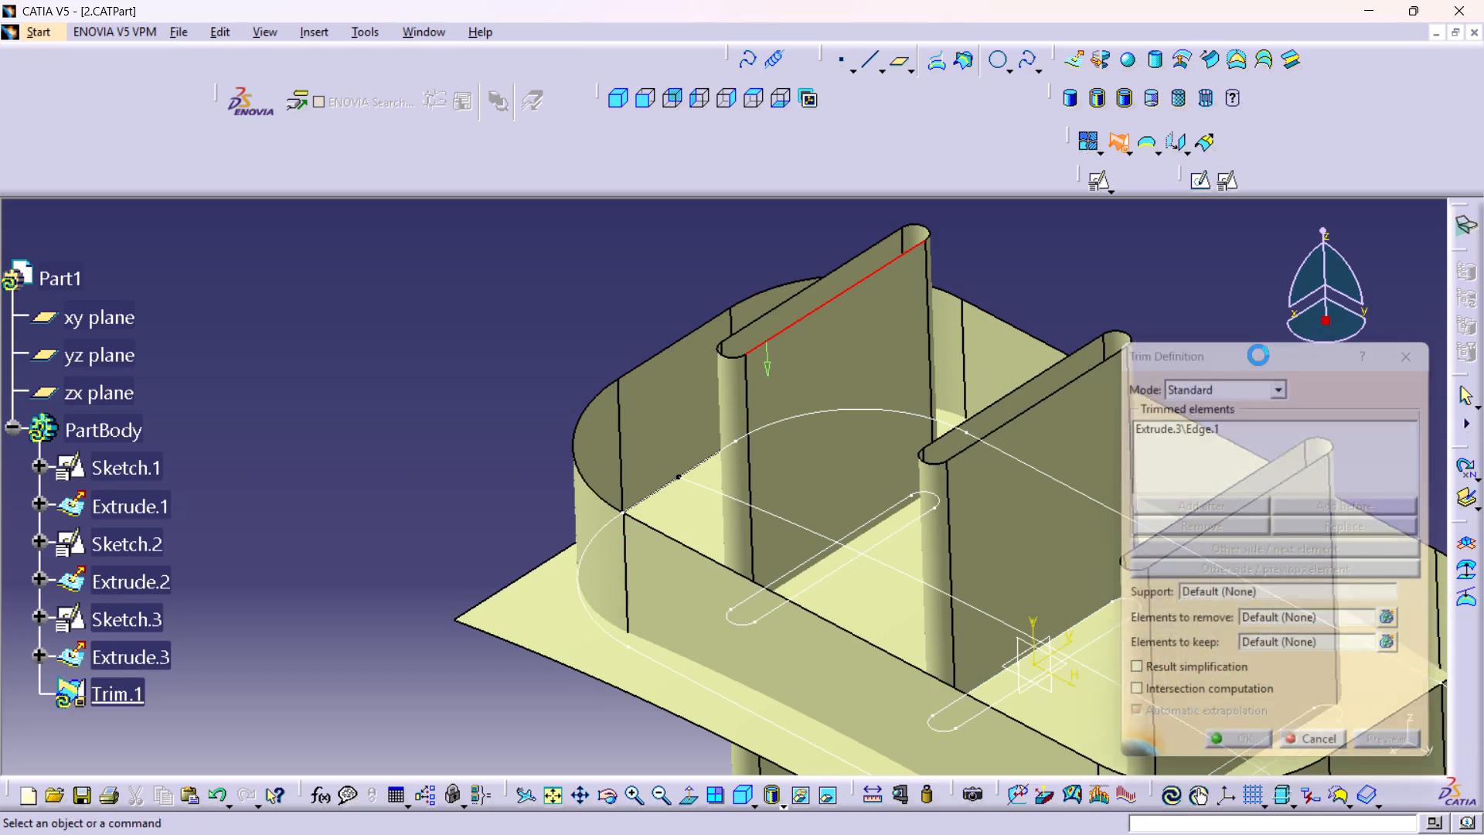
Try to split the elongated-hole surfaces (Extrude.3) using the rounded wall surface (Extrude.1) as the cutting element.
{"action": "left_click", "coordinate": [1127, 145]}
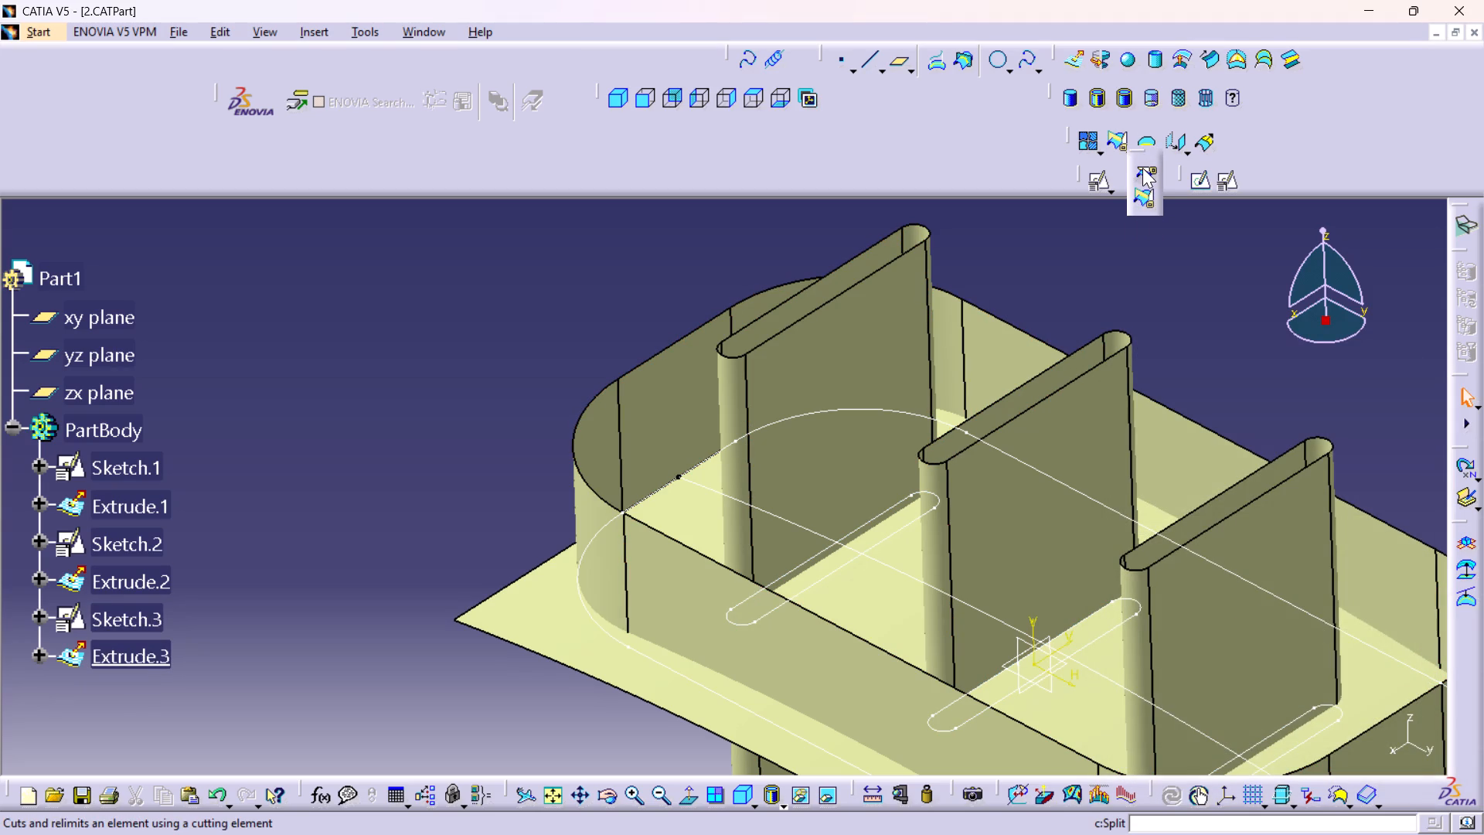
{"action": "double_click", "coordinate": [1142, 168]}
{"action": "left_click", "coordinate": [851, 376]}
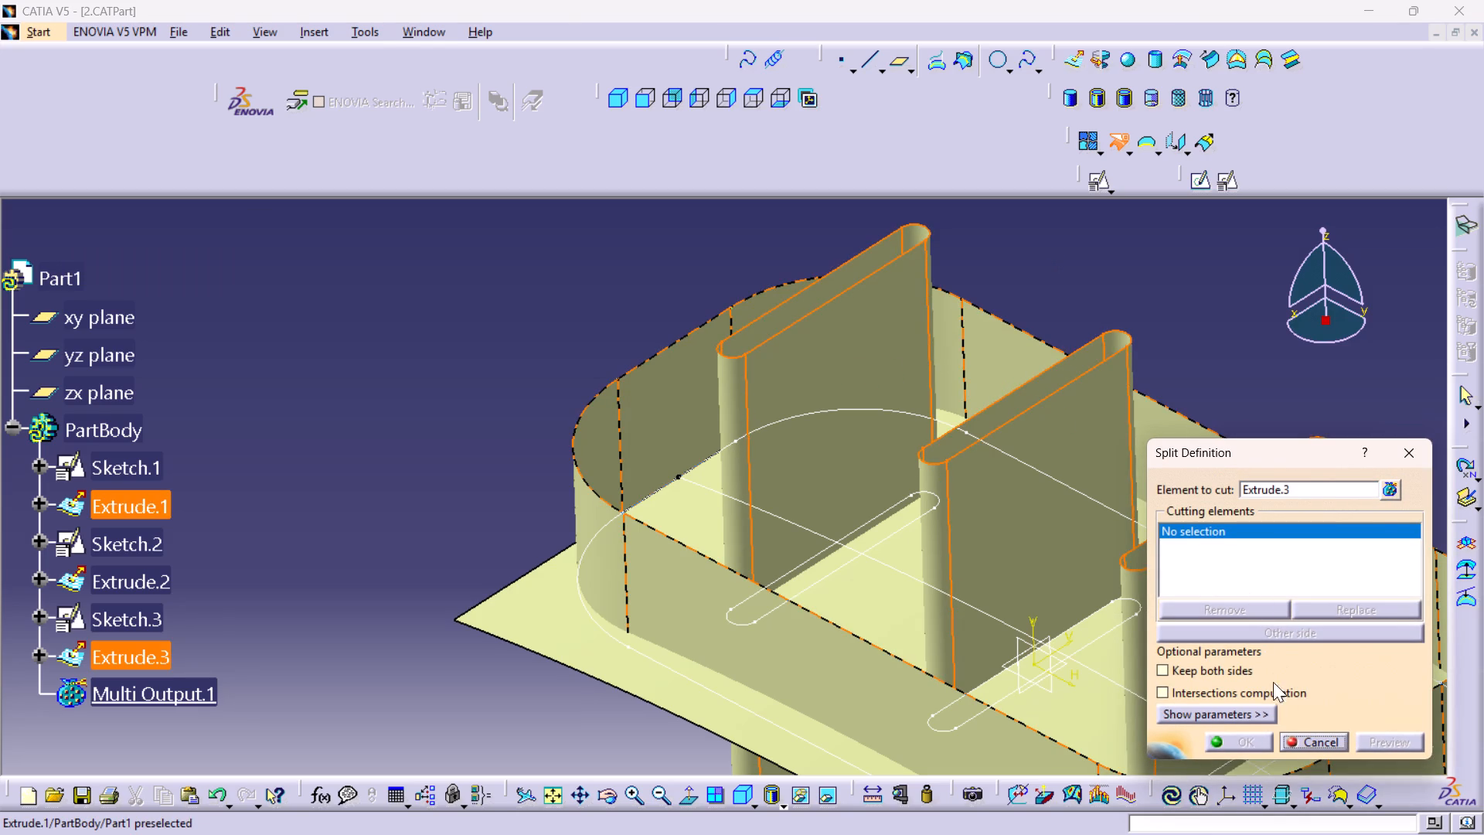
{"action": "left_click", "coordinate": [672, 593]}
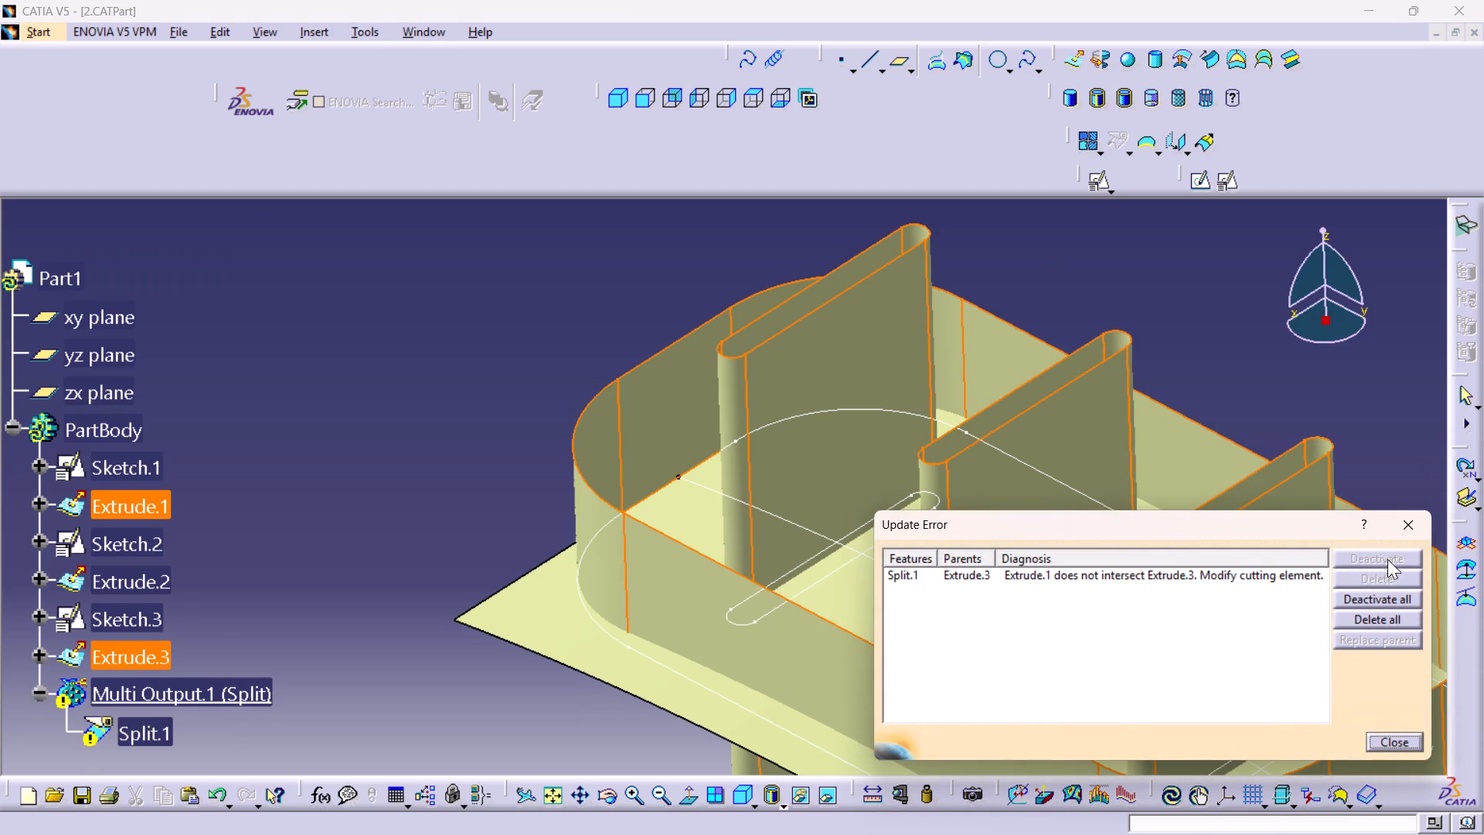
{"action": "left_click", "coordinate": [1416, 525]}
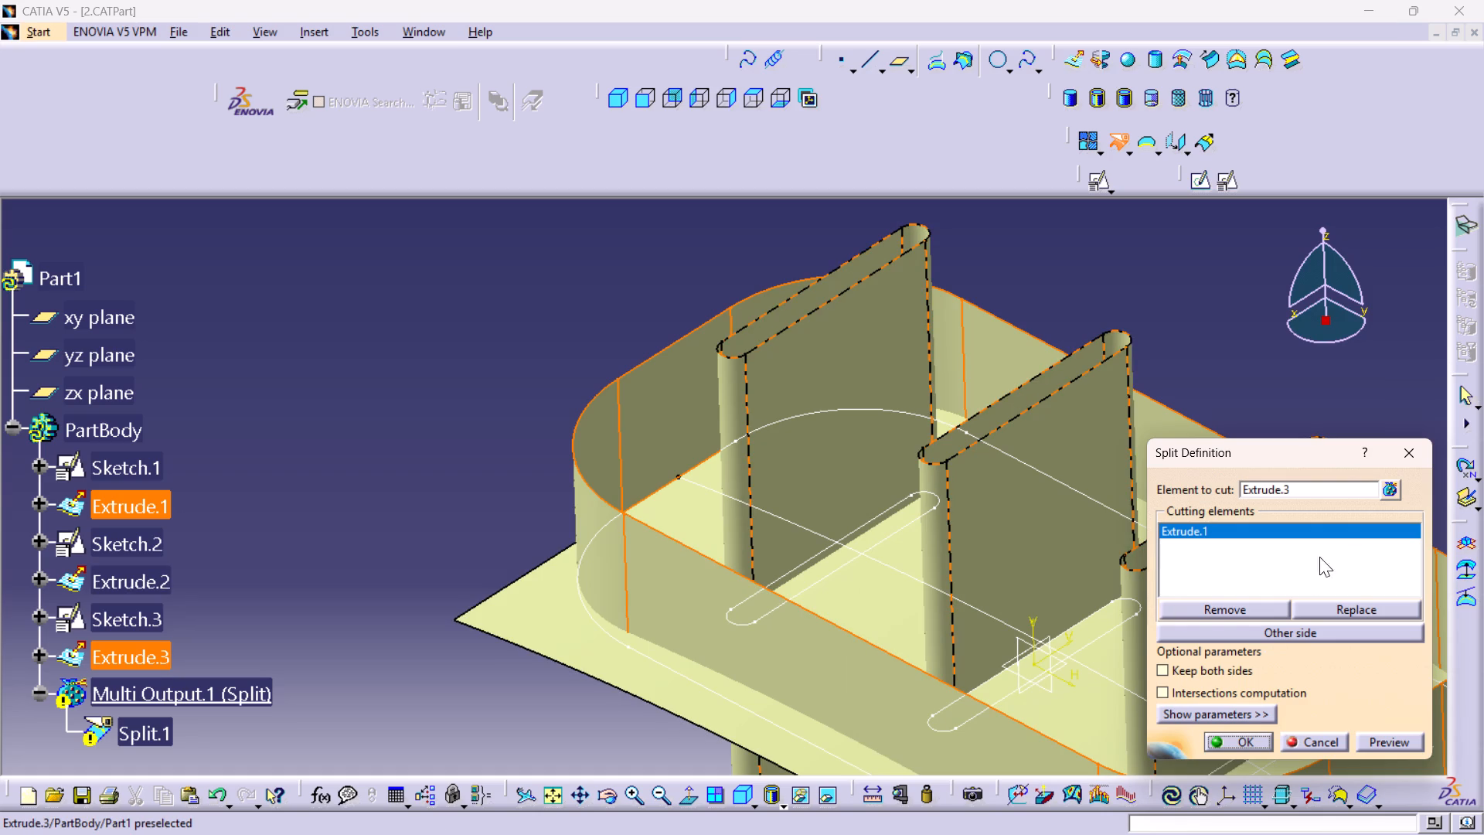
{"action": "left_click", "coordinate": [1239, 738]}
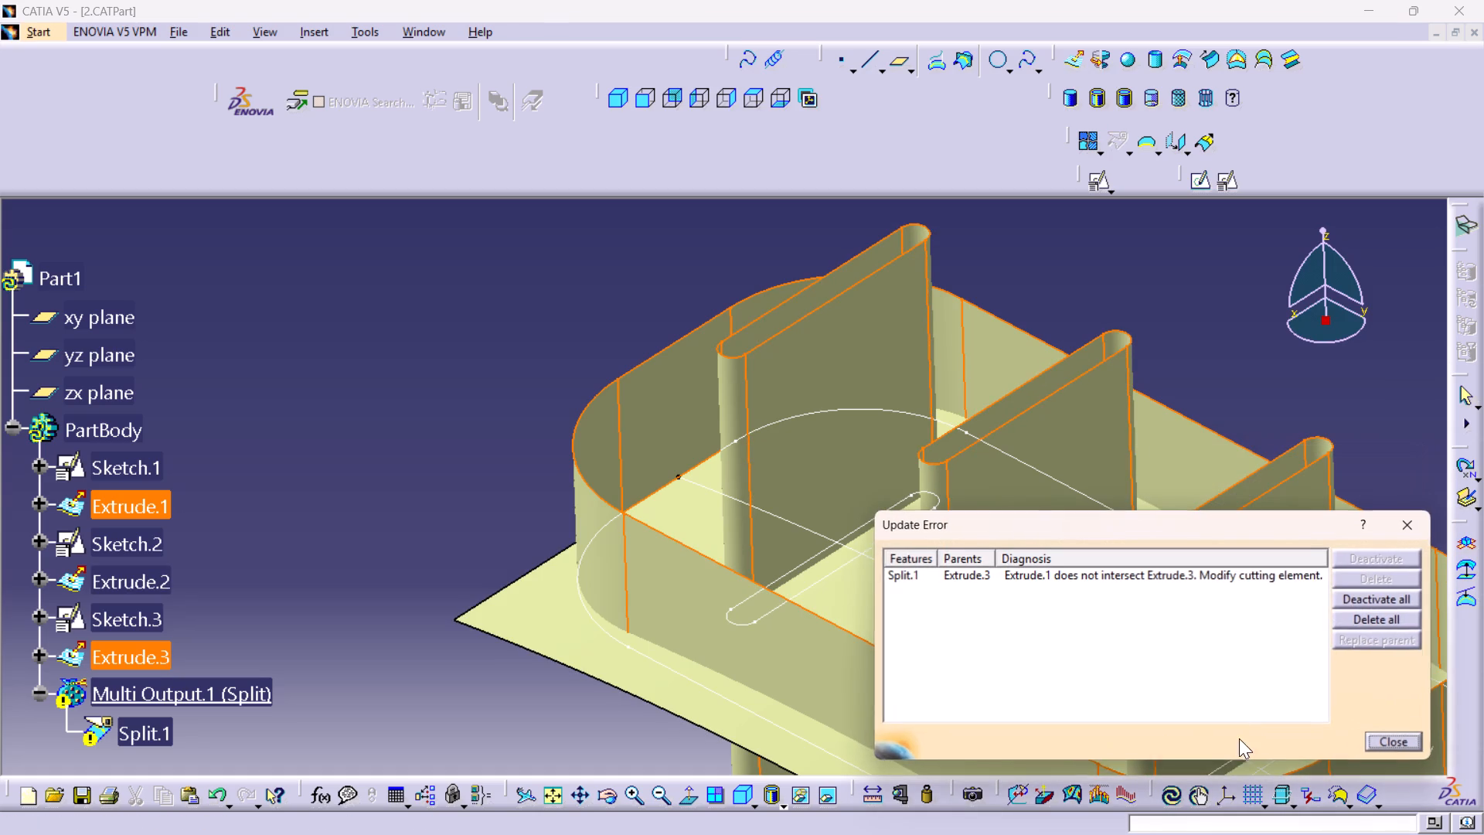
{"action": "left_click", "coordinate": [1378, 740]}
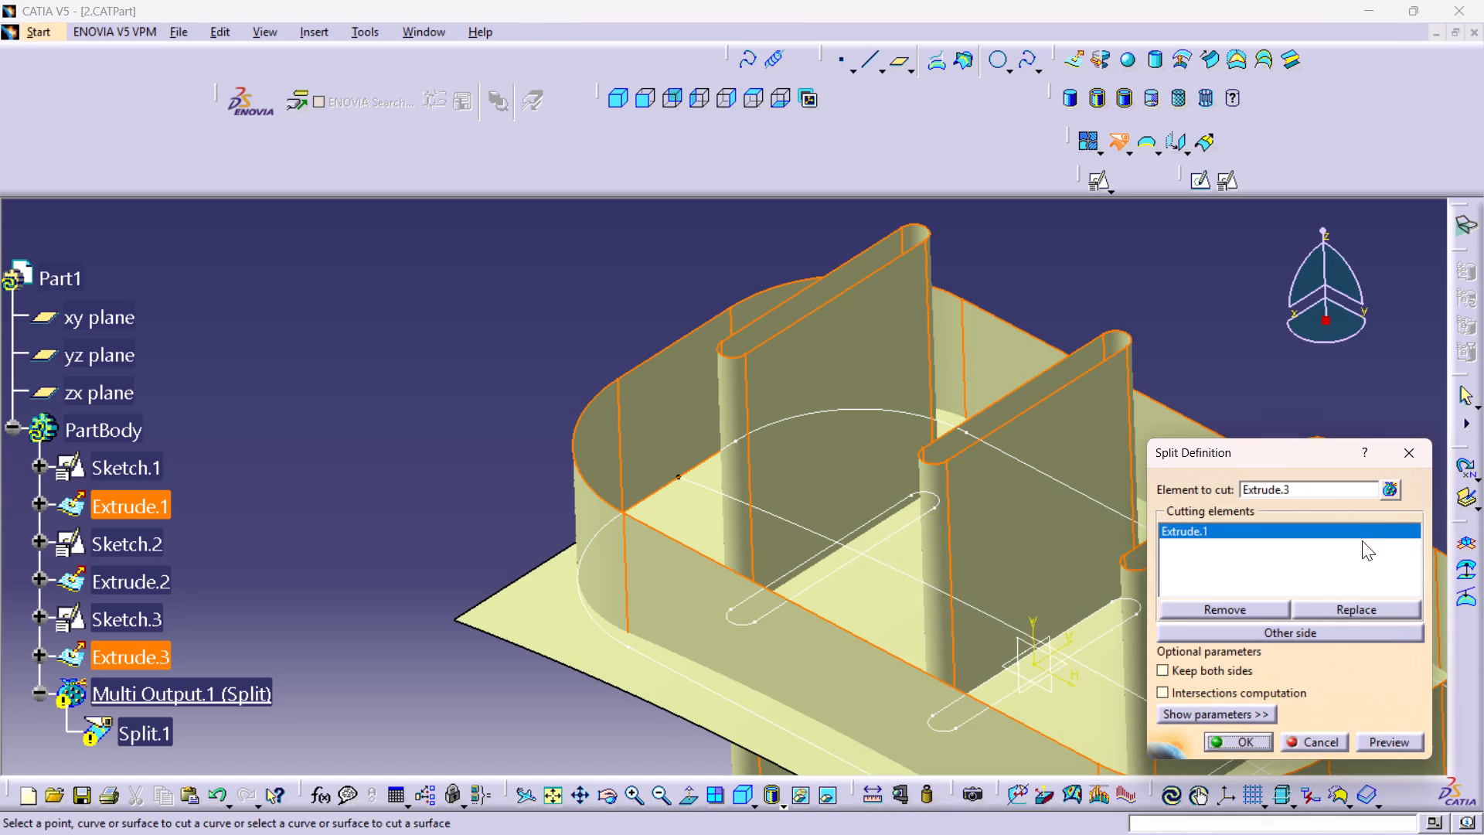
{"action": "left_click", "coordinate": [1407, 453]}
Examine from above and below how the elongated-hole surfaces, the rounded wall and the arc surface meet.
{"action": "middle_click_drag", "start_coordinate": [760, 649], "coordinate": [758, 587]}
{"action": "right_click_drag", "start_coordinate": [760, 649], "coordinate": [758, 640]}
{"action": "middle_click_drag", "start_coordinate": [816, 533], "coordinate": [798, 700]}
{"action": "right_click_drag", "start_coordinate": [818, 532], "coordinate": [798, 700]}
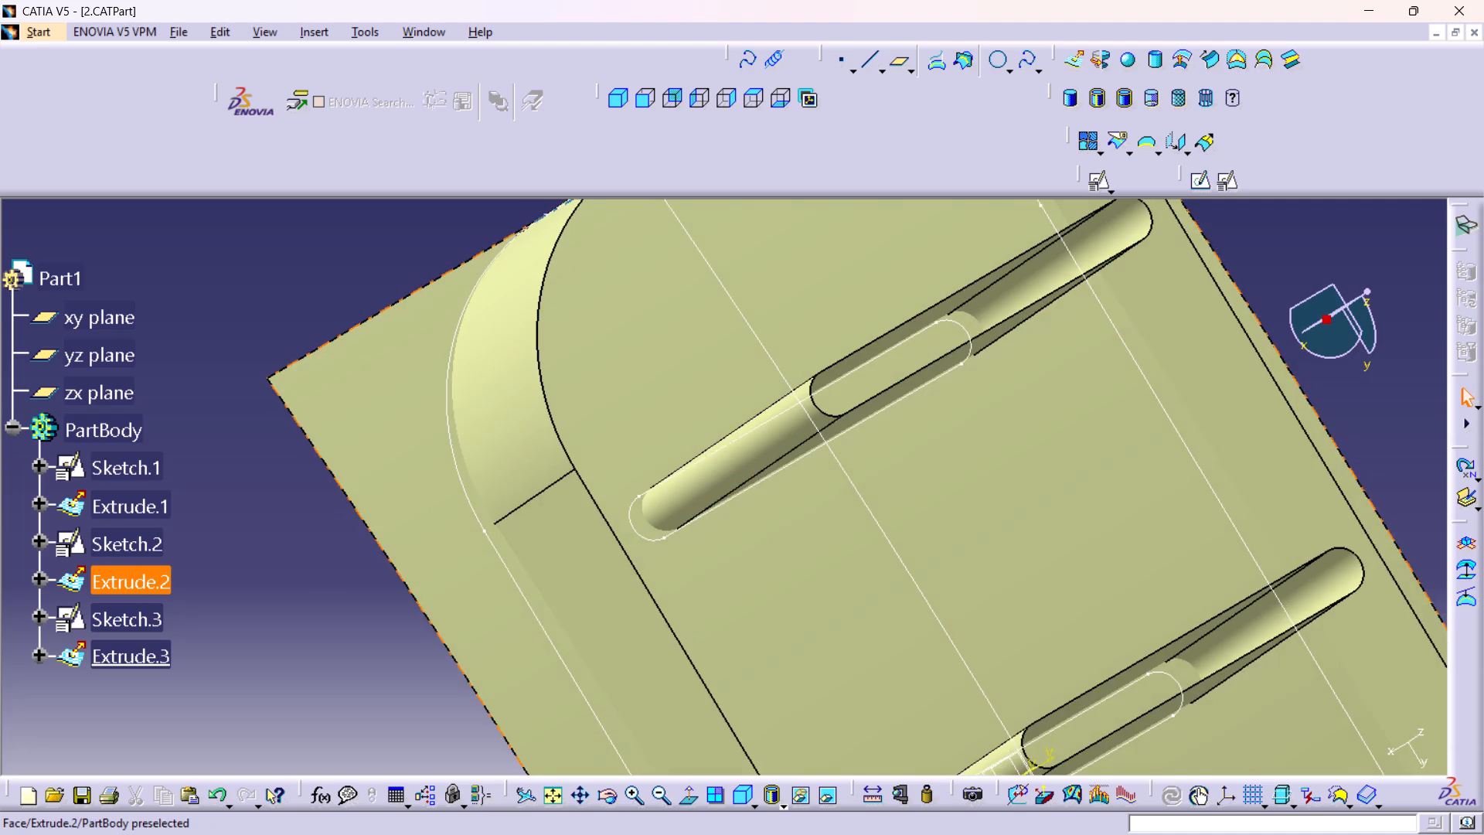
{"action": "middle_click_drag", "start_coordinate": [894, 516], "coordinate": [833, 438]}
{"action": "right_click_drag", "start_coordinate": [894, 516], "coordinate": [833, 438]}
{"action": "middle_click_drag", "start_coordinate": [1004, 423], "coordinate": [1043, 585]}
{"action": "right_click", "coordinate": [1004, 423]}
{"action": "middle_click_drag", "start_coordinate": [849, 629], "coordinate": [853, 527]}
{"action": "right_click_drag", "start_coordinate": [849, 629], "coordinate": [853, 527]}
{"action": "middle_click_drag", "start_coordinate": [1045, 485], "coordinate": [1020, 546]}
{"action": "right_click_drag", "start_coordinate": [1048, 486], "coordinate": [1020, 546]}
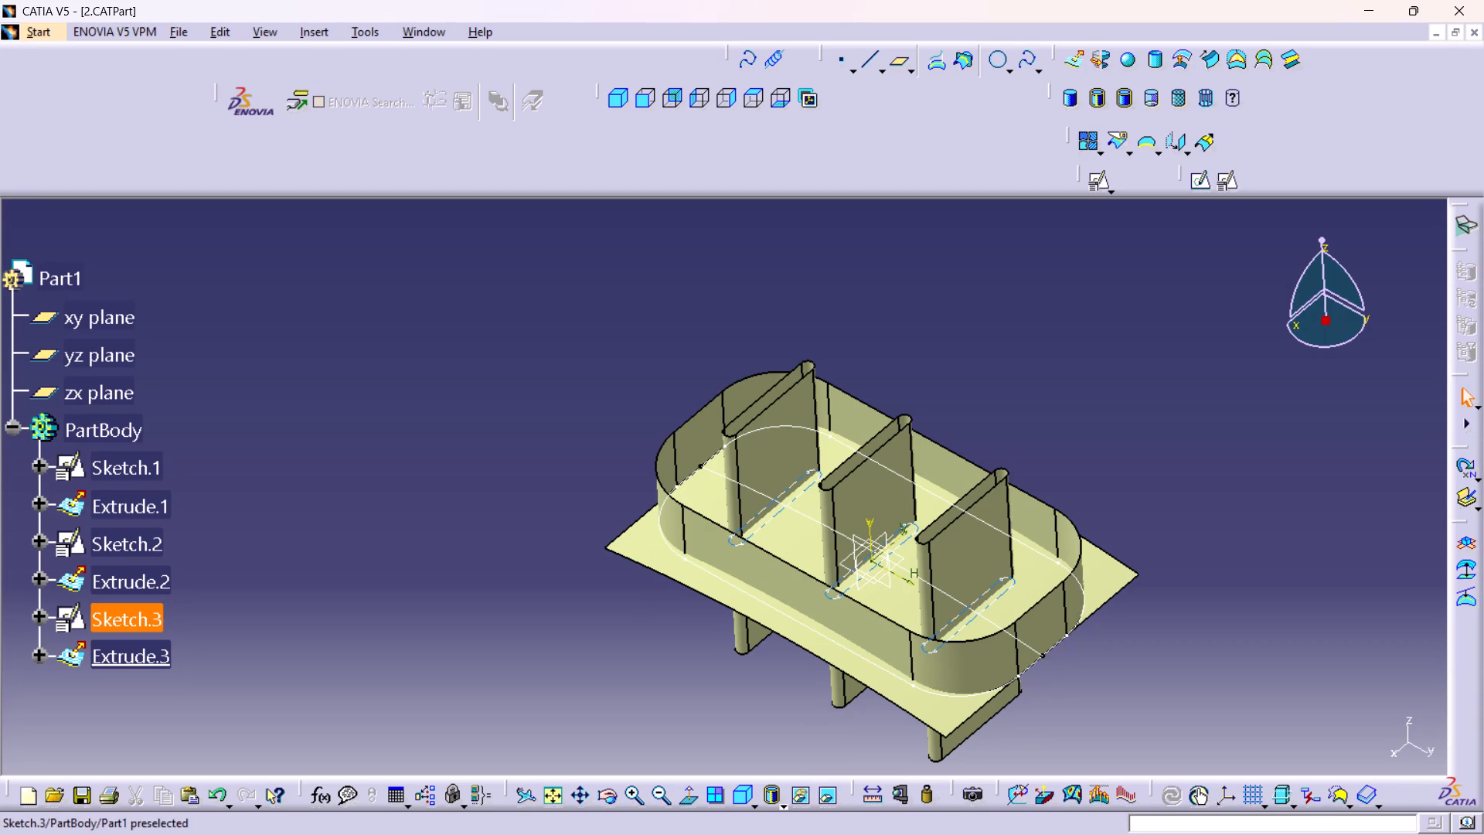
{"action": "middle_click_drag", "start_coordinate": [417, 581], "coordinate": [425, 532]}
{"action": "right_click", "coordinate": [417, 581]}
{"action": "middle_click_drag", "start_coordinate": [897, 625], "coordinate": [533, 548]}
{"action": "middle_click_drag", "start_coordinate": [670, 627], "coordinate": [662, 596]}
{"action": "right_click", "coordinate": [670, 627]}
{"action": "middle_click_drag", "start_coordinate": [537, 602], "coordinate": [791, 626]}
{"action": "right_click", "coordinate": [778, 601]}
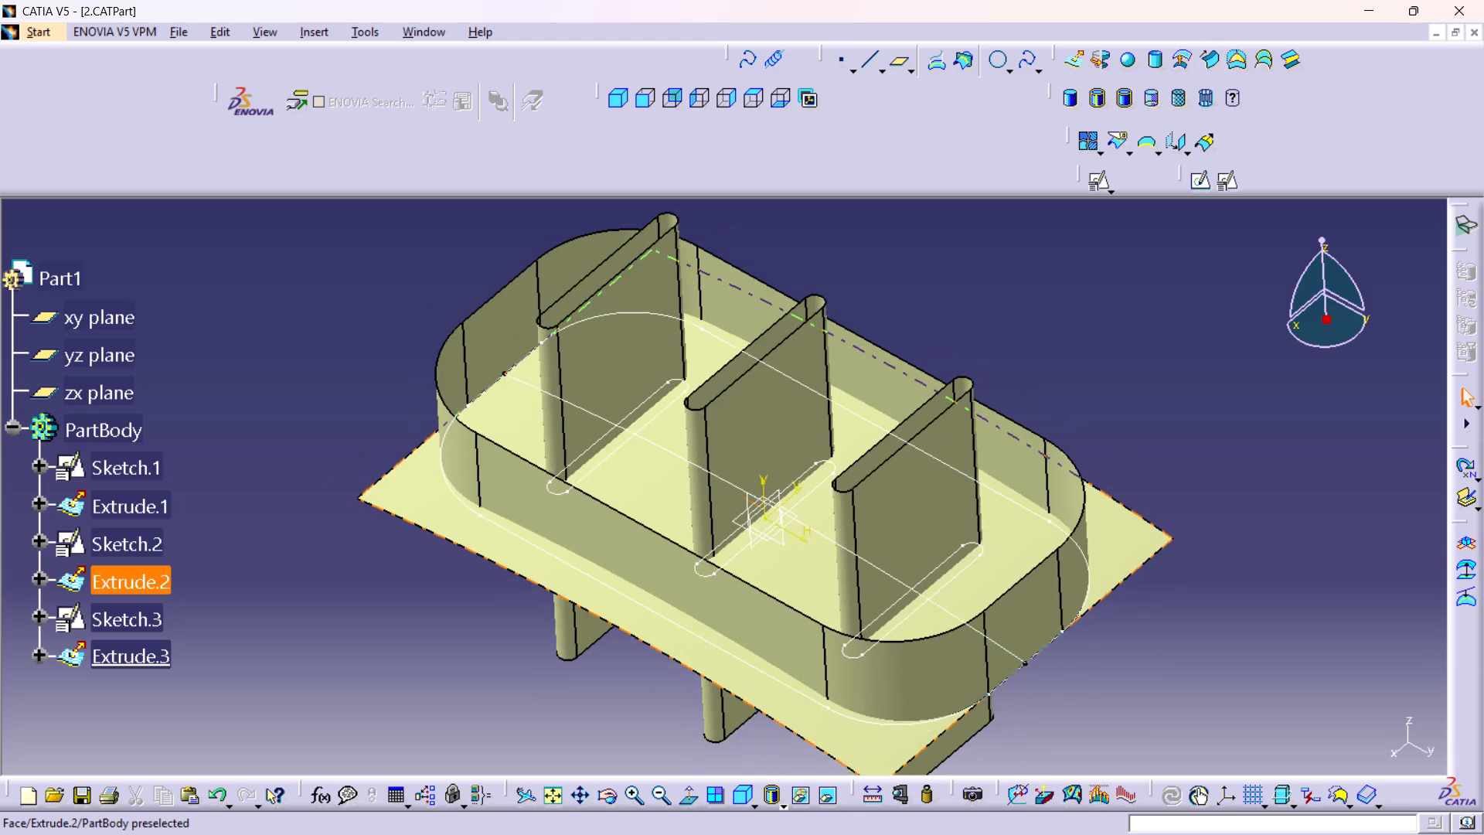
{"action": "middle_click_drag", "start_coordinate": [791, 626], "coordinate": [792, 635]}
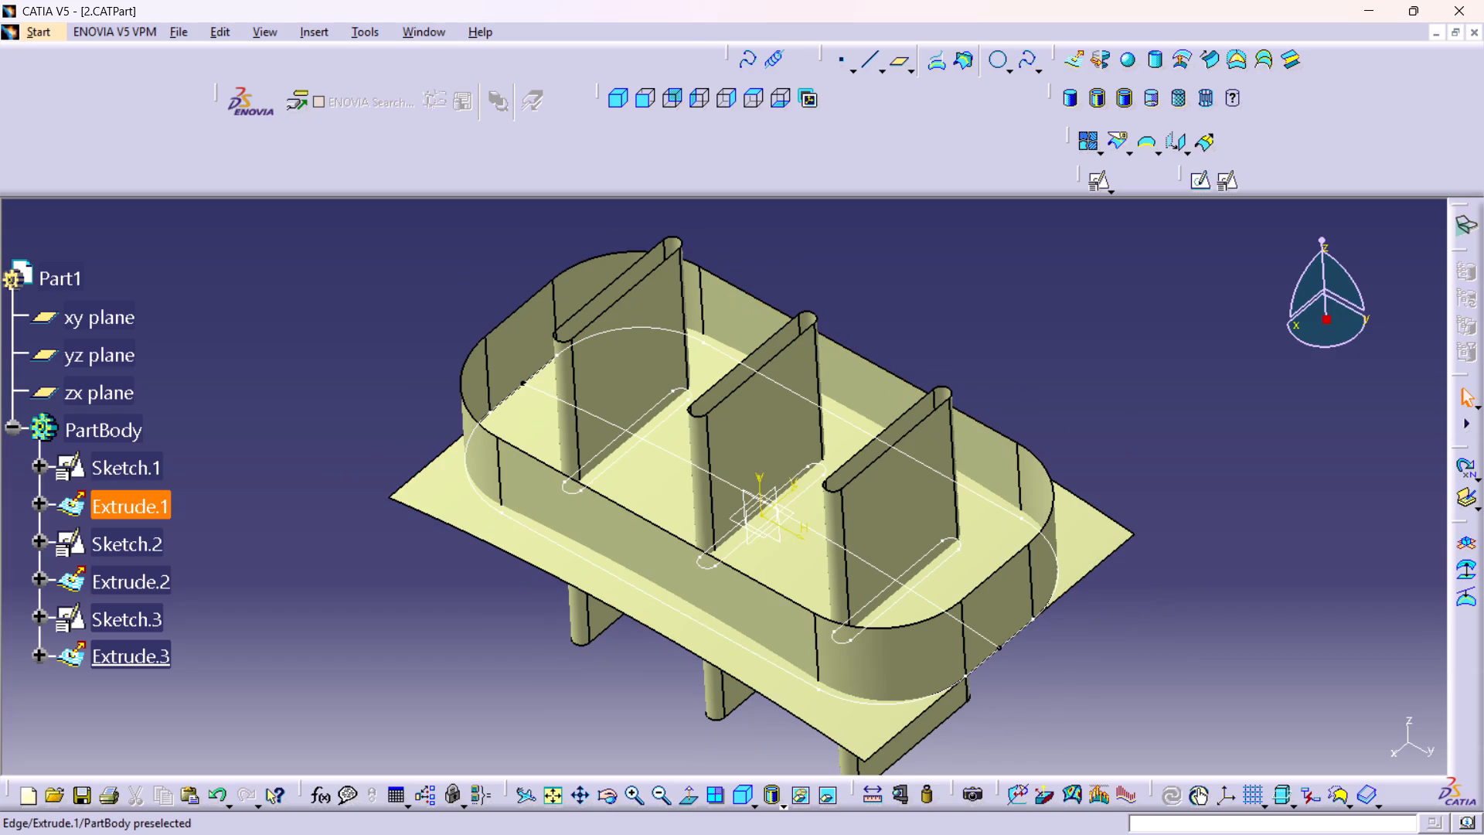
{"action": "middle_click_drag", "start_coordinate": [702, 576], "coordinate": [747, 356]}
{"action": "right_click_drag", "start_coordinate": [701, 576], "coordinate": [747, 356]}
{"action": "middle_click_drag", "start_coordinate": [727, 581], "coordinate": [720, 472]}
{"action": "right_click_drag", "start_coordinate": [727, 578], "coordinate": [720, 472]}
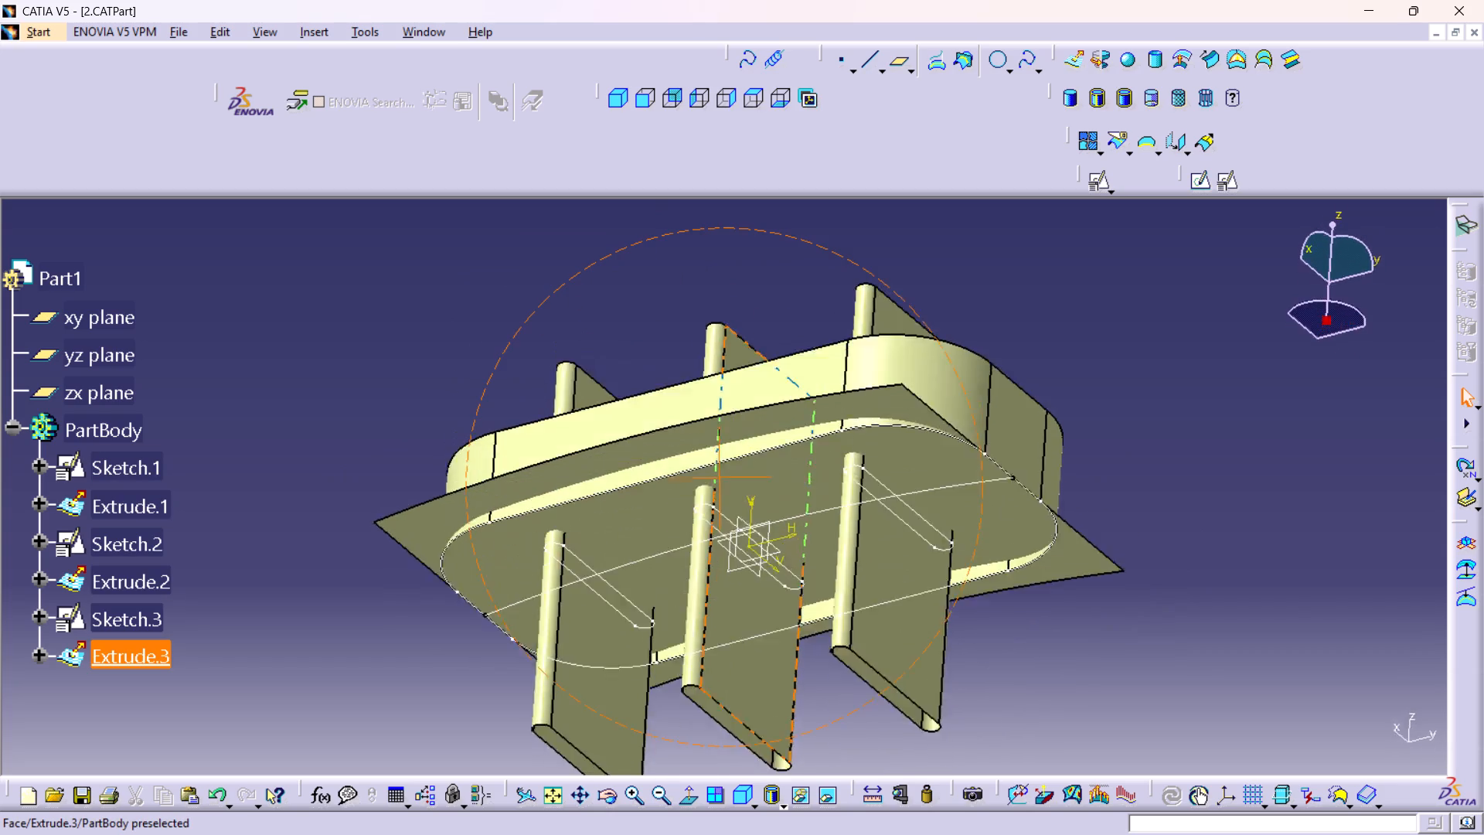
{"action": "right_click_drag", "start_coordinate": [720, 472], "coordinate": [646, 668]}
{"action": "middle_click_drag", "start_coordinate": [720, 472], "coordinate": [646, 668]}
{"action": "middle_click_drag", "start_coordinate": [650, 521], "coordinate": [668, 622]}
{"action": "right_click_drag", "start_coordinate": [665, 519], "coordinate": [652, 601]}
{"action": "middle_click_drag", "start_coordinate": [655, 606], "coordinate": [652, 601]}
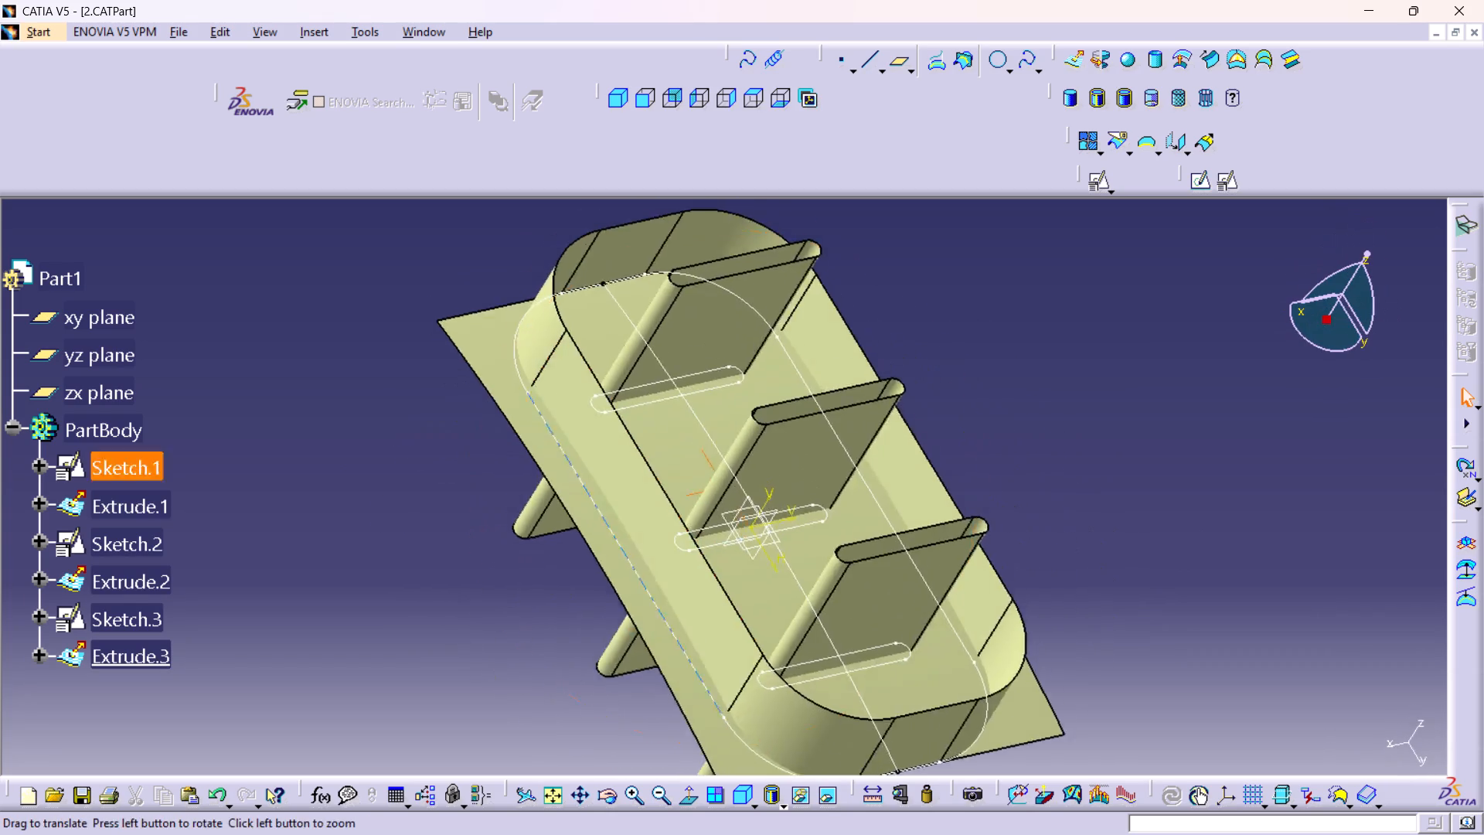
{"action": "middle_click_drag", "start_coordinate": [652, 601], "coordinate": [652, 587]}
{"action": "right_click_drag", "start_coordinate": [652, 601], "coordinate": [812, 606]}
{"action": "middle_click_drag", "start_coordinate": [704, 527], "coordinate": [812, 606]}
{"action": "middle_click_drag", "start_coordinate": [777, 400], "coordinate": [619, 516]}
{"action": "right_click_drag", "start_coordinate": [758, 402], "coordinate": [619, 516]}
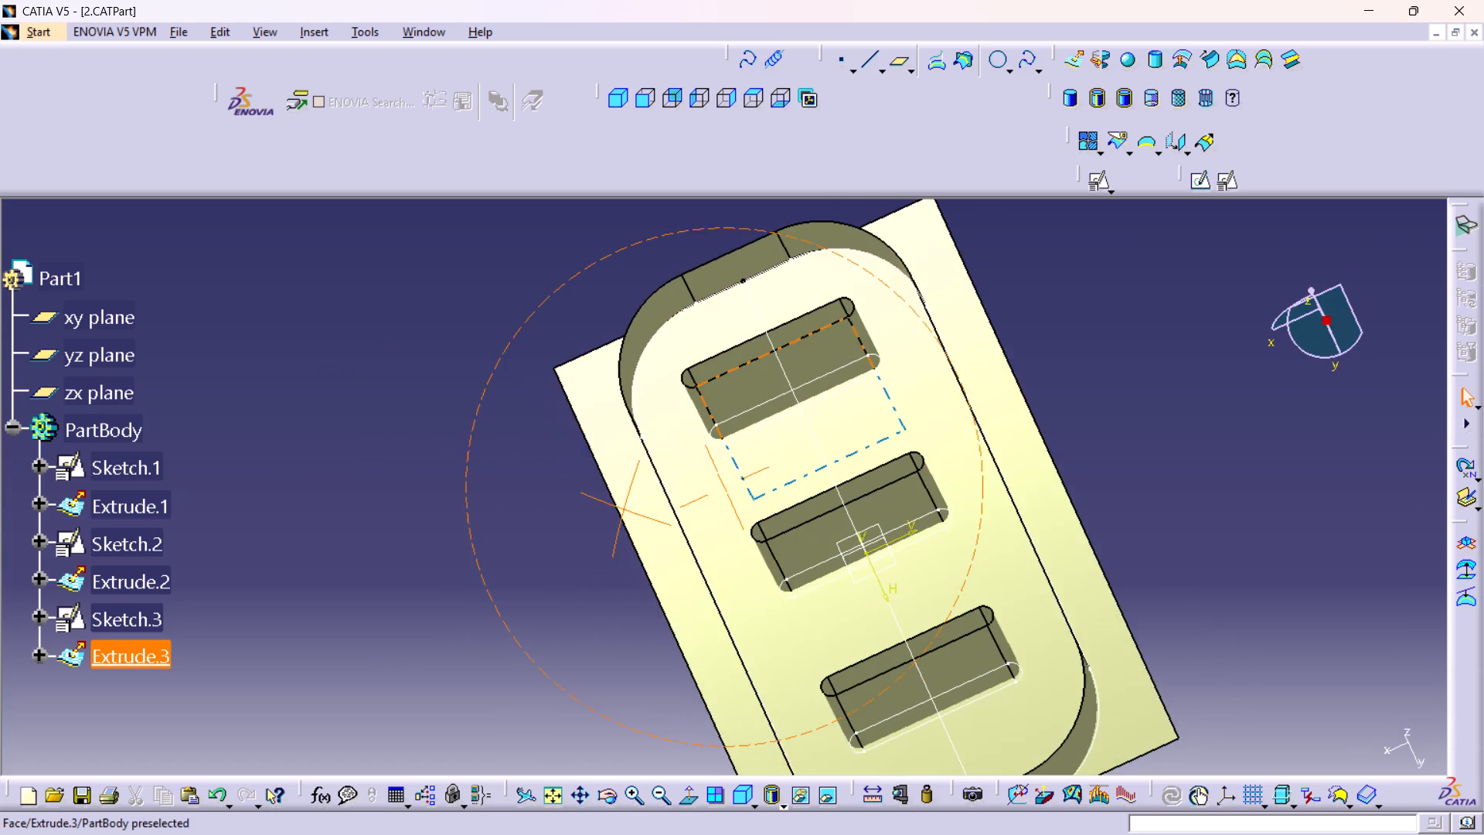
{"action": "right_click_drag", "start_coordinate": [619, 516], "coordinate": [614, 523]}
{"action": "middle_click_drag", "start_coordinate": [619, 516], "coordinate": [614, 523]}
{"action": "middle_click_drag", "start_coordinate": [965, 779], "coordinate": [996, 668]}
{"action": "right_click_drag", "start_coordinate": [966, 779], "coordinate": [996, 668]}
{"action": "scroll", "coordinate": [933, 724], "scroll_direction": "up", "scroll_amount": 1}
{"action": "middle_click_drag", "start_coordinate": [933, 724], "coordinate": [1039, 540]}
{"action": "right_click_drag", "start_coordinate": [939, 705], "coordinate": [1039, 540]}
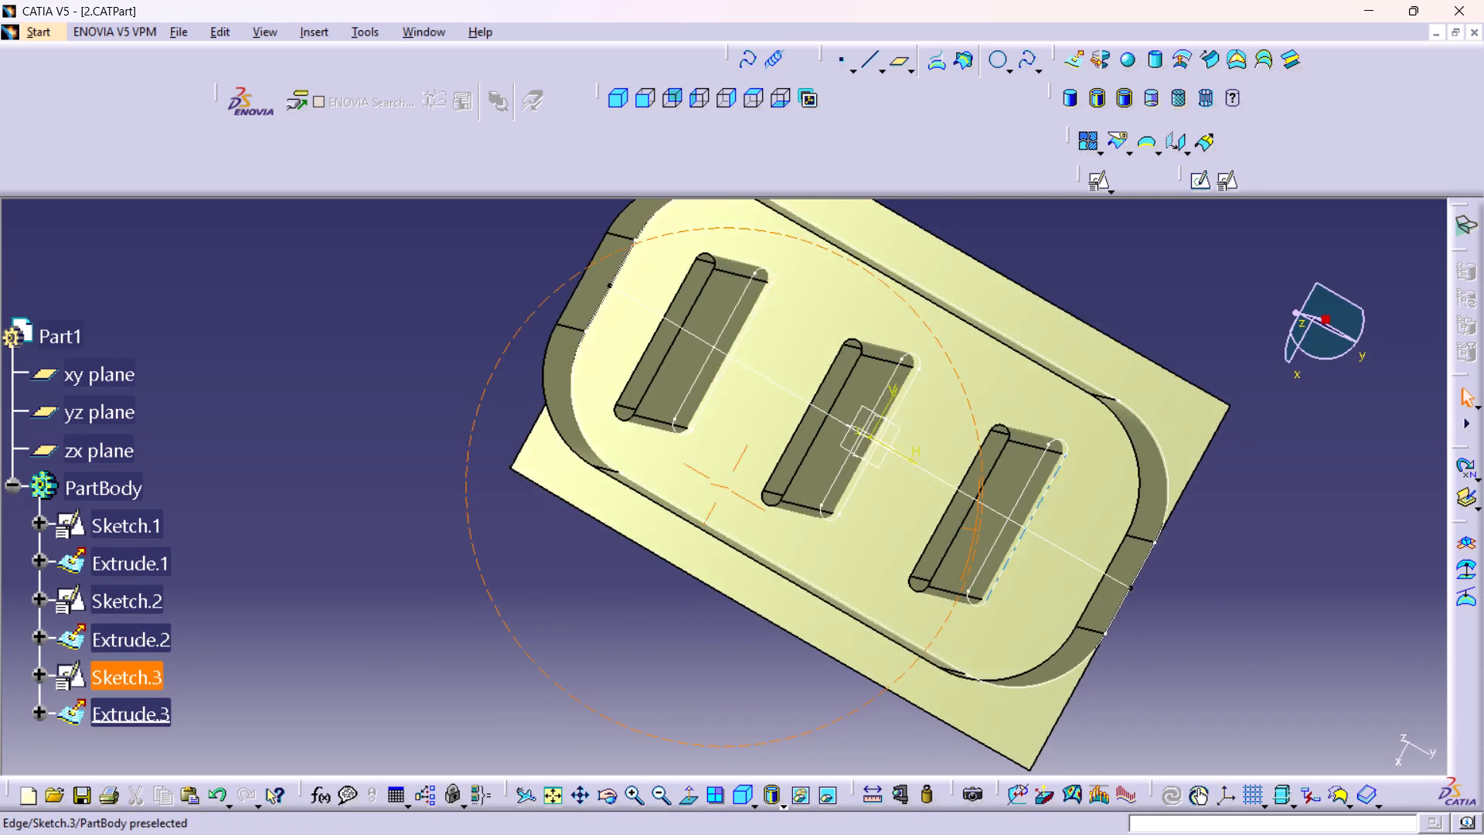
{"action": "right_click_drag", "start_coordinate": [1039, 540], "coordinate": [1050, 521]}
{"action": "middle_click_drag", "start_coordinate": [1039, 540], "coordinate": [1050, 521]}
{"action": "middle_click_drag", "start_coordinate": [599, 511], "coordinate": [704, 326]}
{"action": "right_click_drag", "start_coordinate": [606, 492], "coordinate": [711, 325]}
{"action": "middle_click_drag", "start_coordinate": [932, 400], "coordinate": [761, 475]}
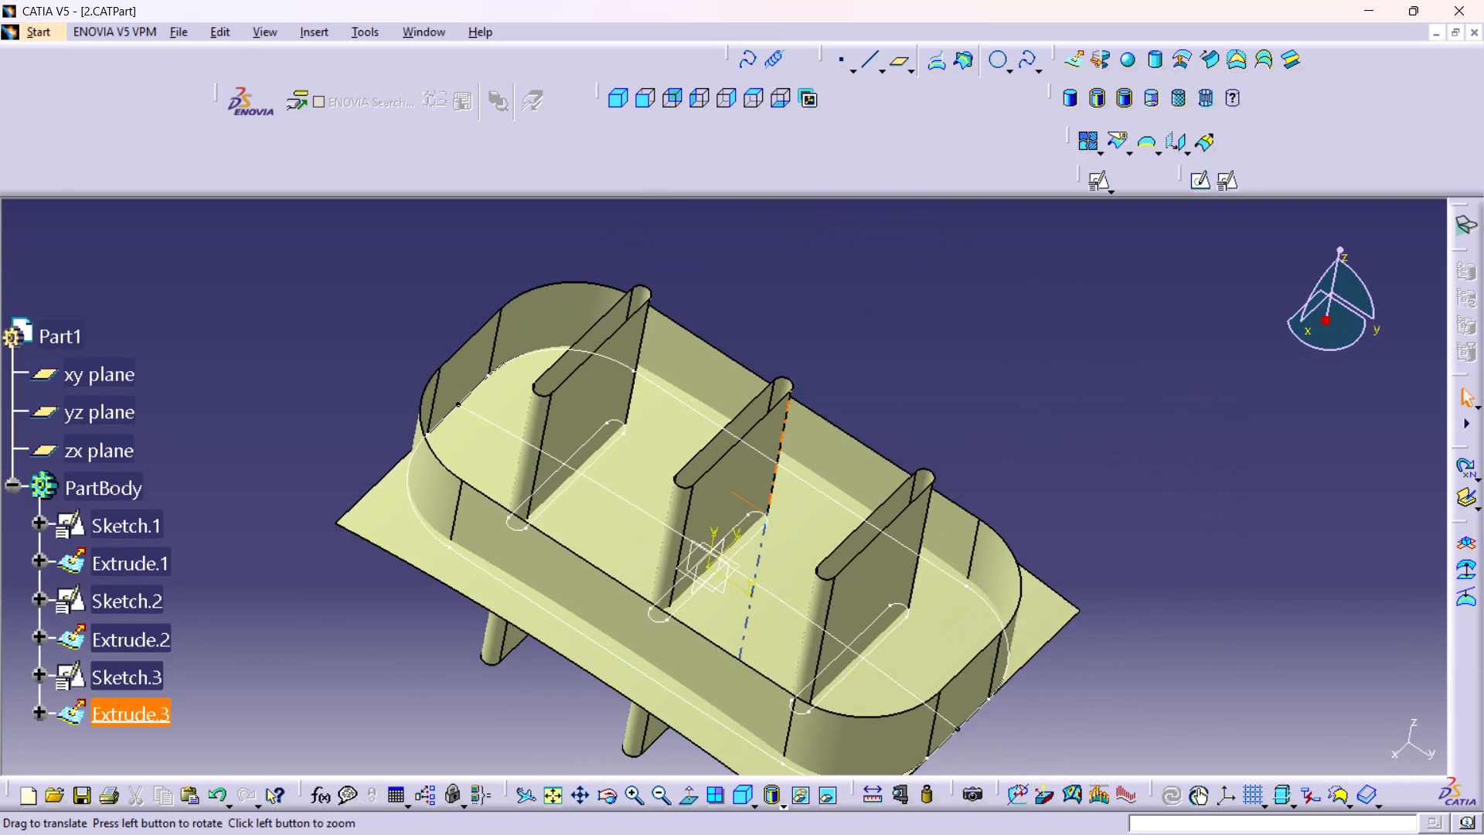
{"action": "middle_click_drag", "start_coordinate": [761, 475], "coordinate": [754, 477]}
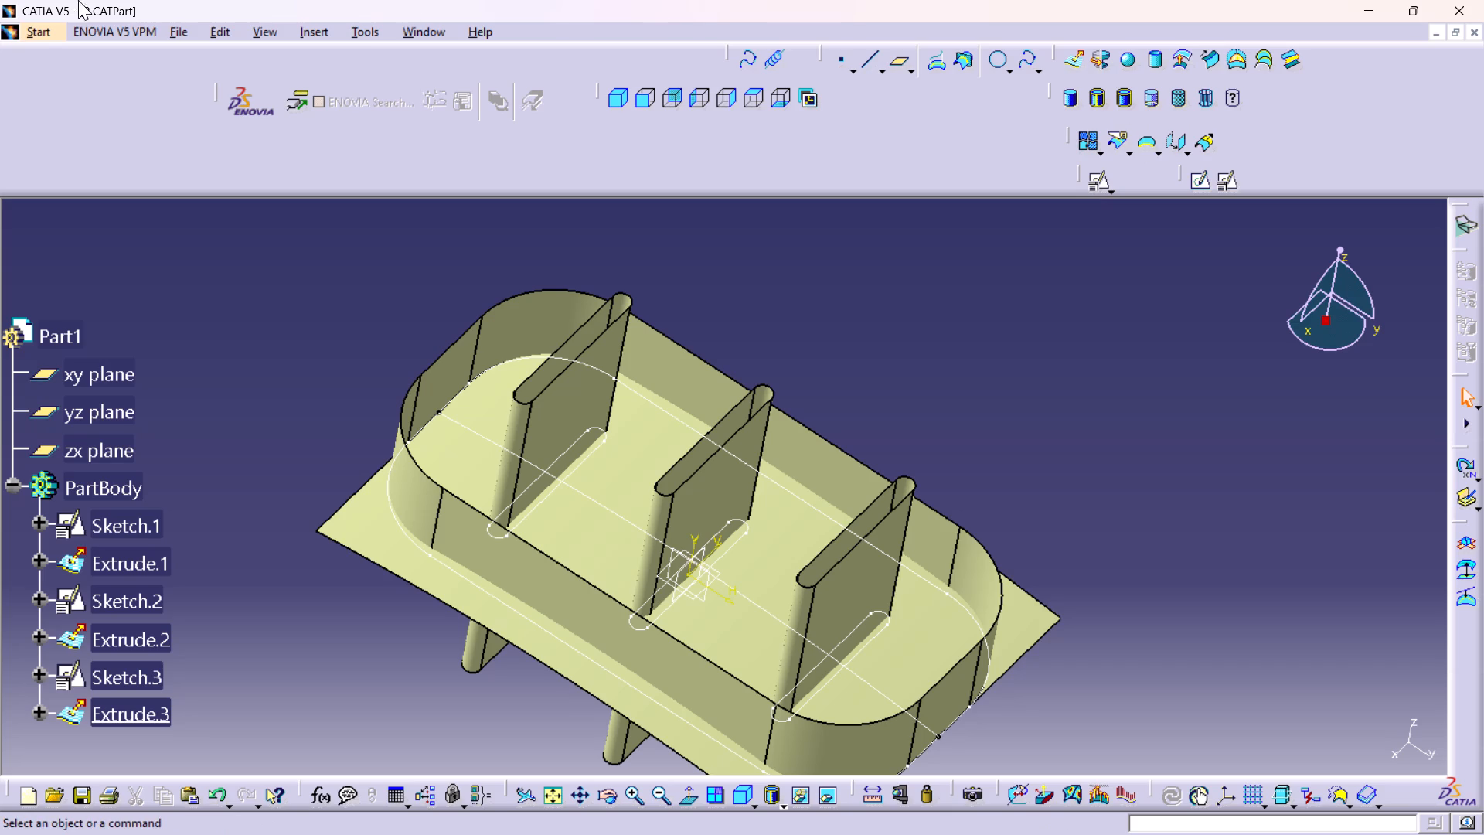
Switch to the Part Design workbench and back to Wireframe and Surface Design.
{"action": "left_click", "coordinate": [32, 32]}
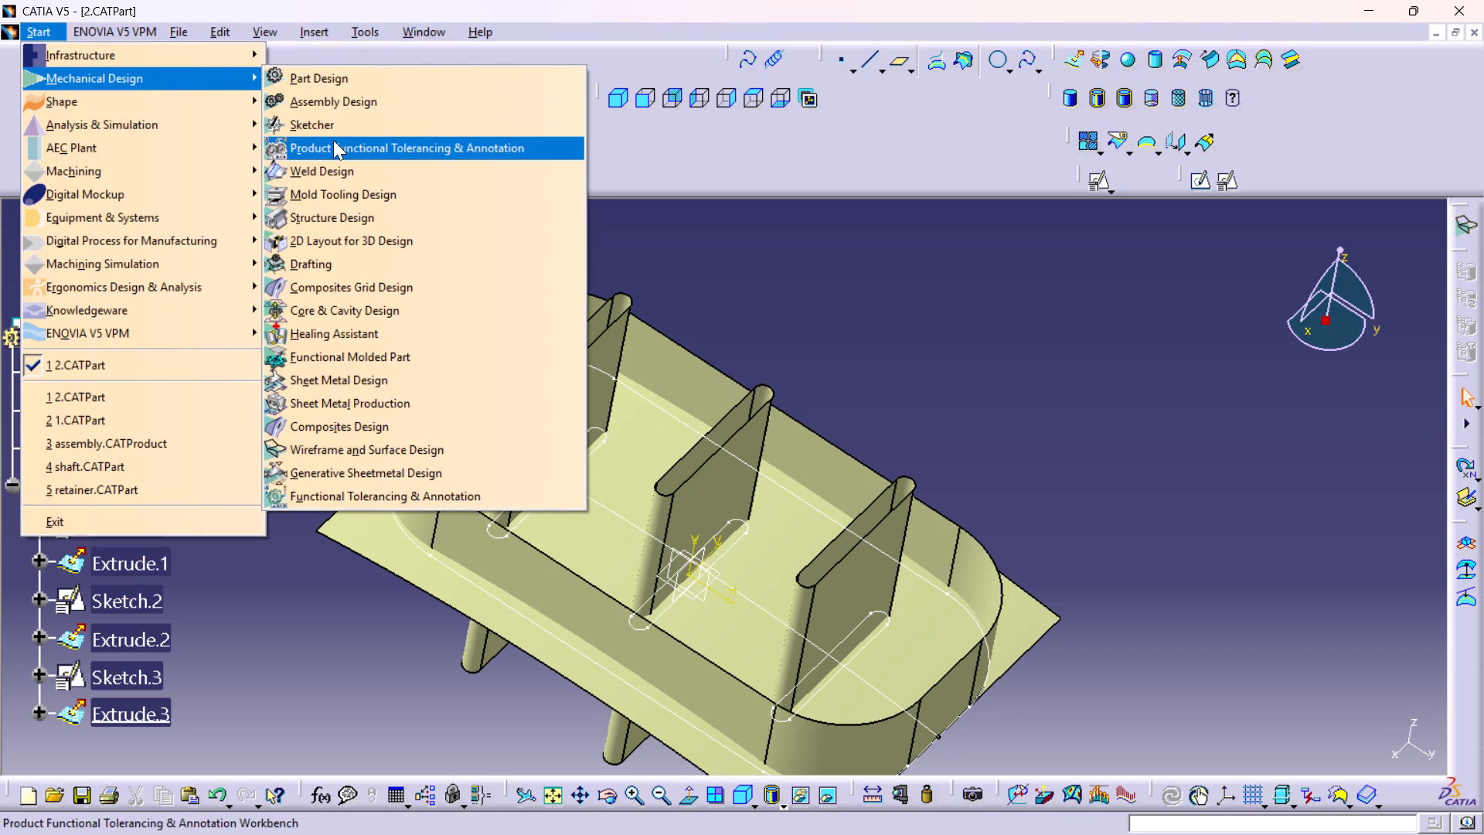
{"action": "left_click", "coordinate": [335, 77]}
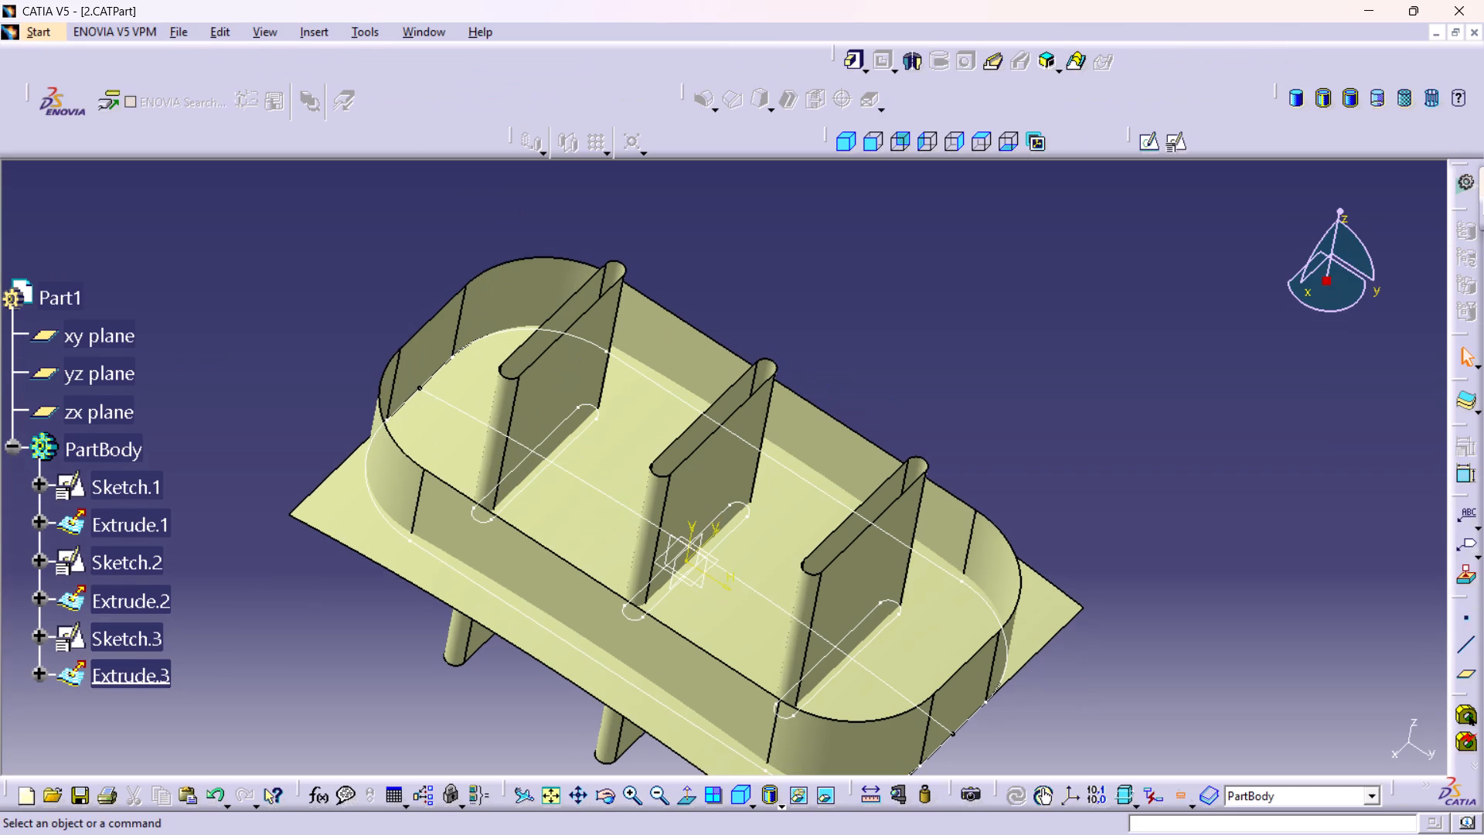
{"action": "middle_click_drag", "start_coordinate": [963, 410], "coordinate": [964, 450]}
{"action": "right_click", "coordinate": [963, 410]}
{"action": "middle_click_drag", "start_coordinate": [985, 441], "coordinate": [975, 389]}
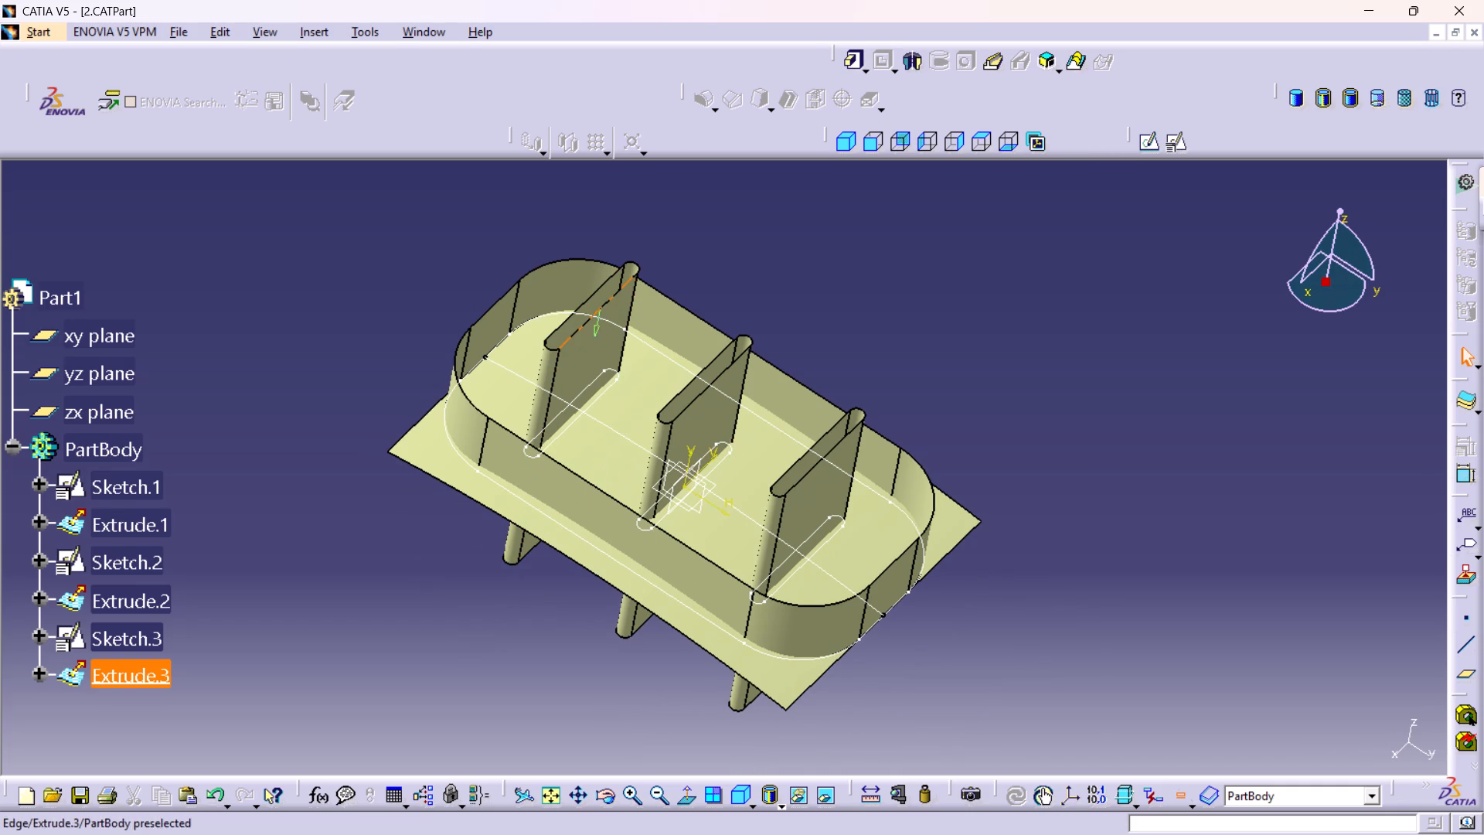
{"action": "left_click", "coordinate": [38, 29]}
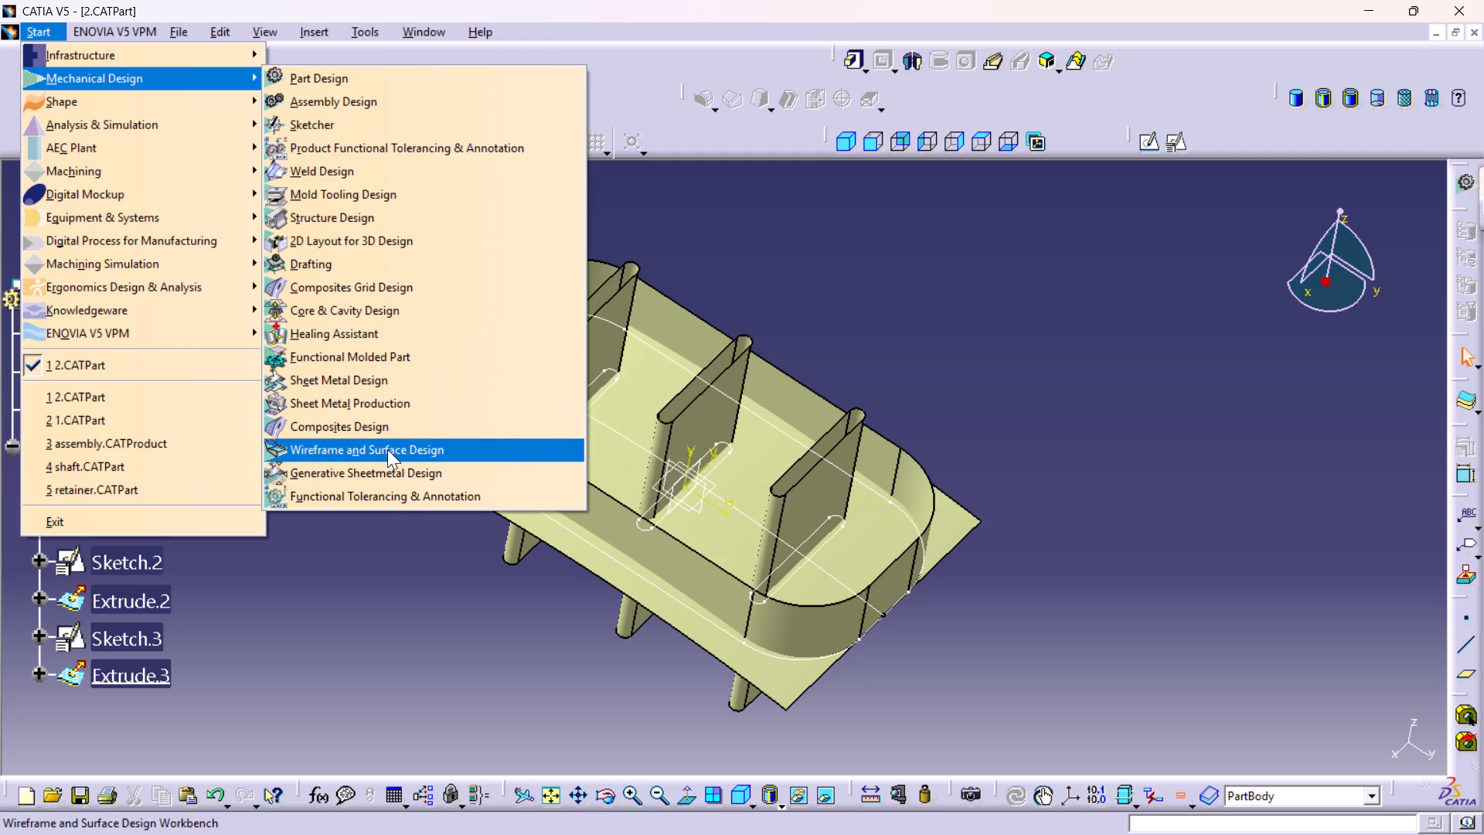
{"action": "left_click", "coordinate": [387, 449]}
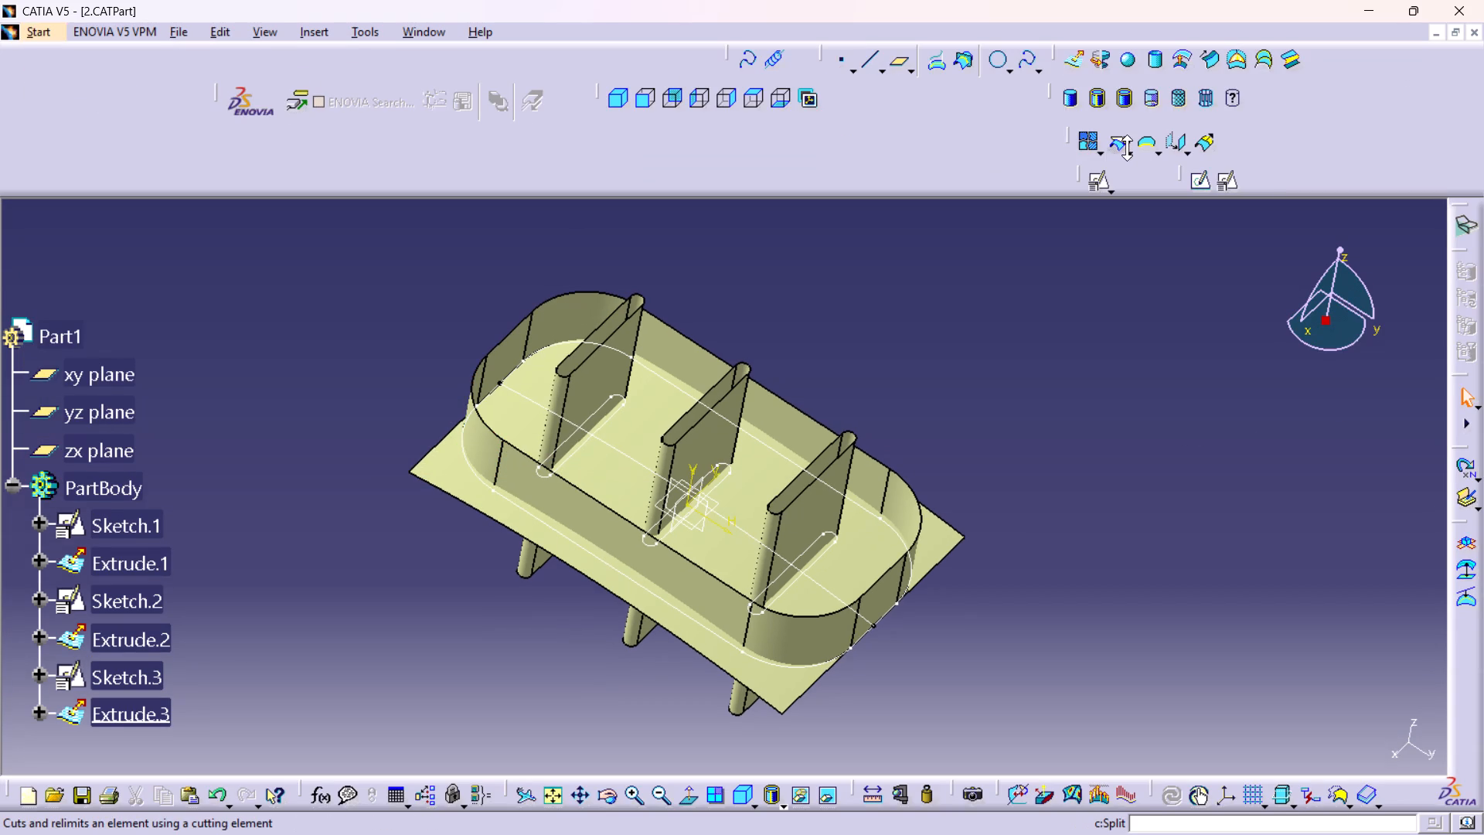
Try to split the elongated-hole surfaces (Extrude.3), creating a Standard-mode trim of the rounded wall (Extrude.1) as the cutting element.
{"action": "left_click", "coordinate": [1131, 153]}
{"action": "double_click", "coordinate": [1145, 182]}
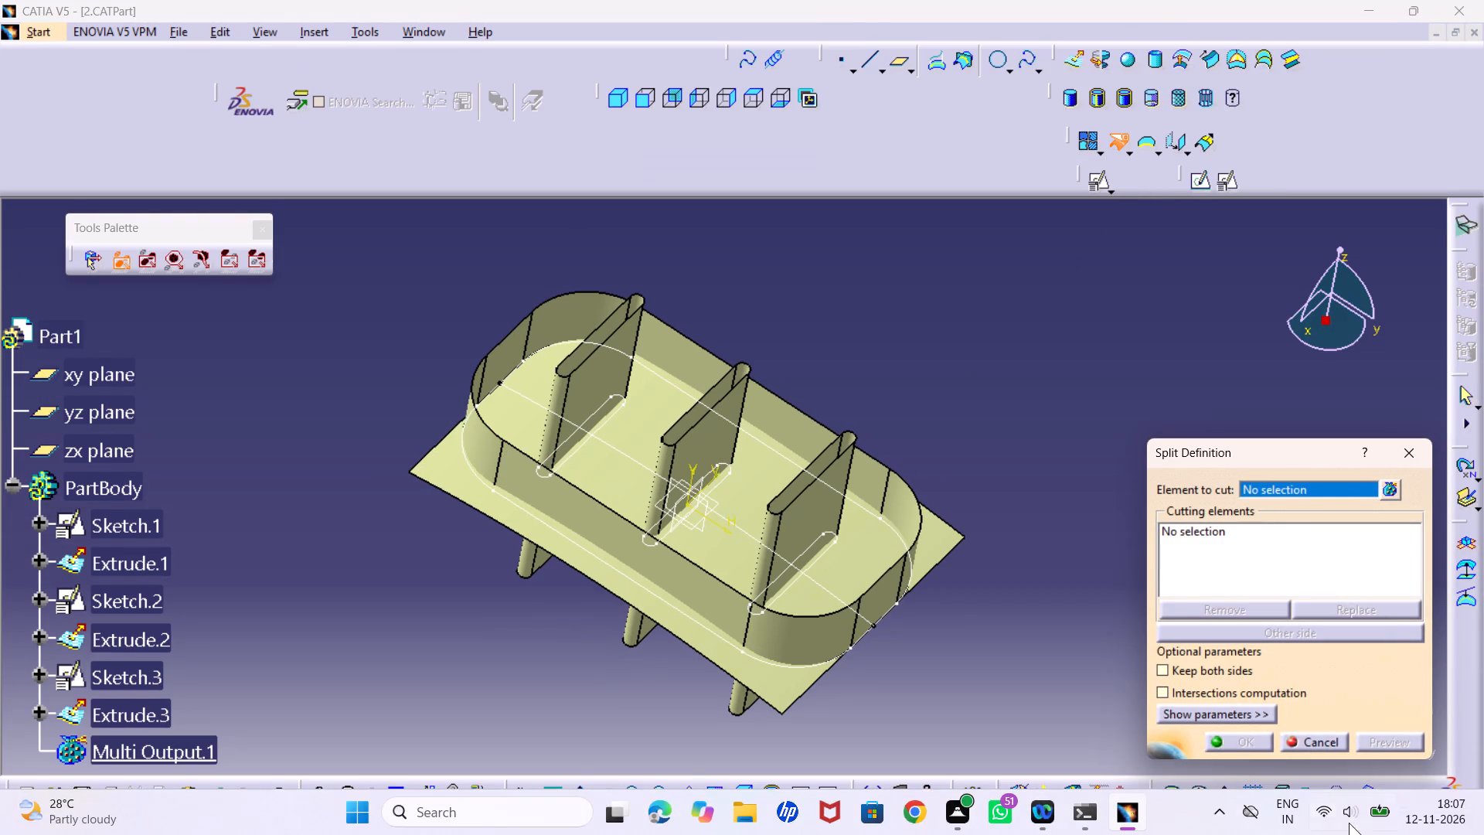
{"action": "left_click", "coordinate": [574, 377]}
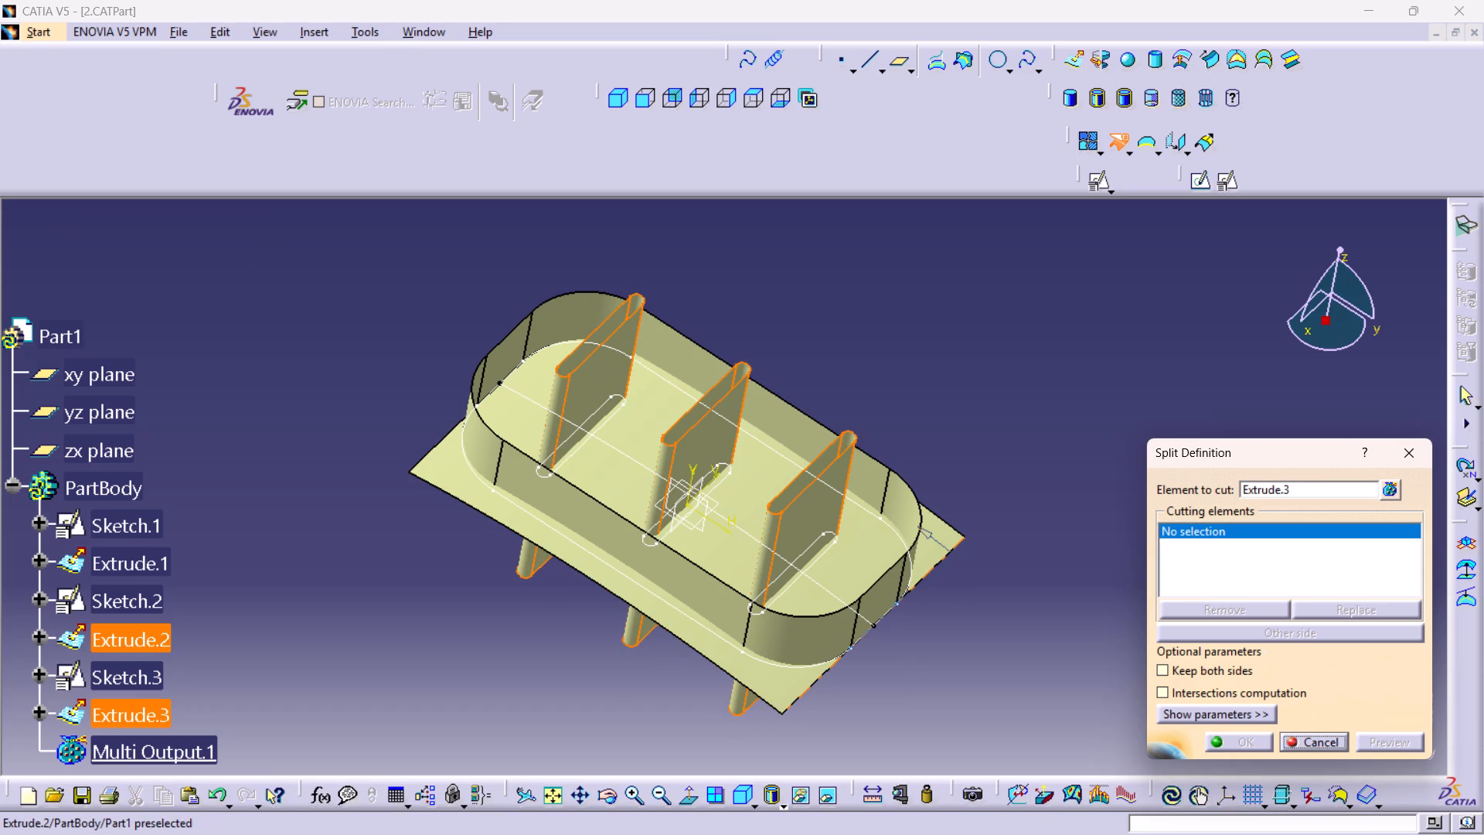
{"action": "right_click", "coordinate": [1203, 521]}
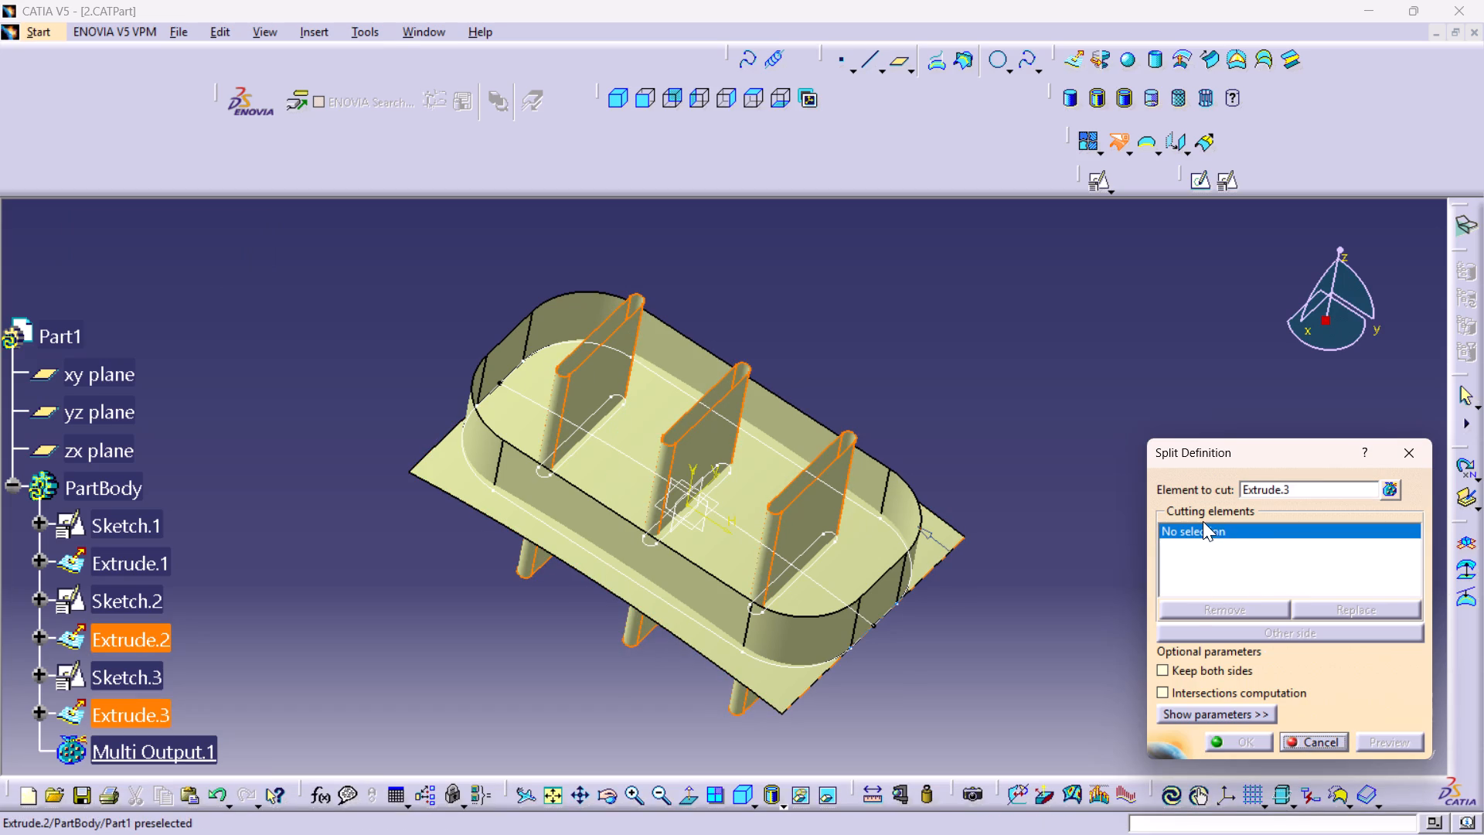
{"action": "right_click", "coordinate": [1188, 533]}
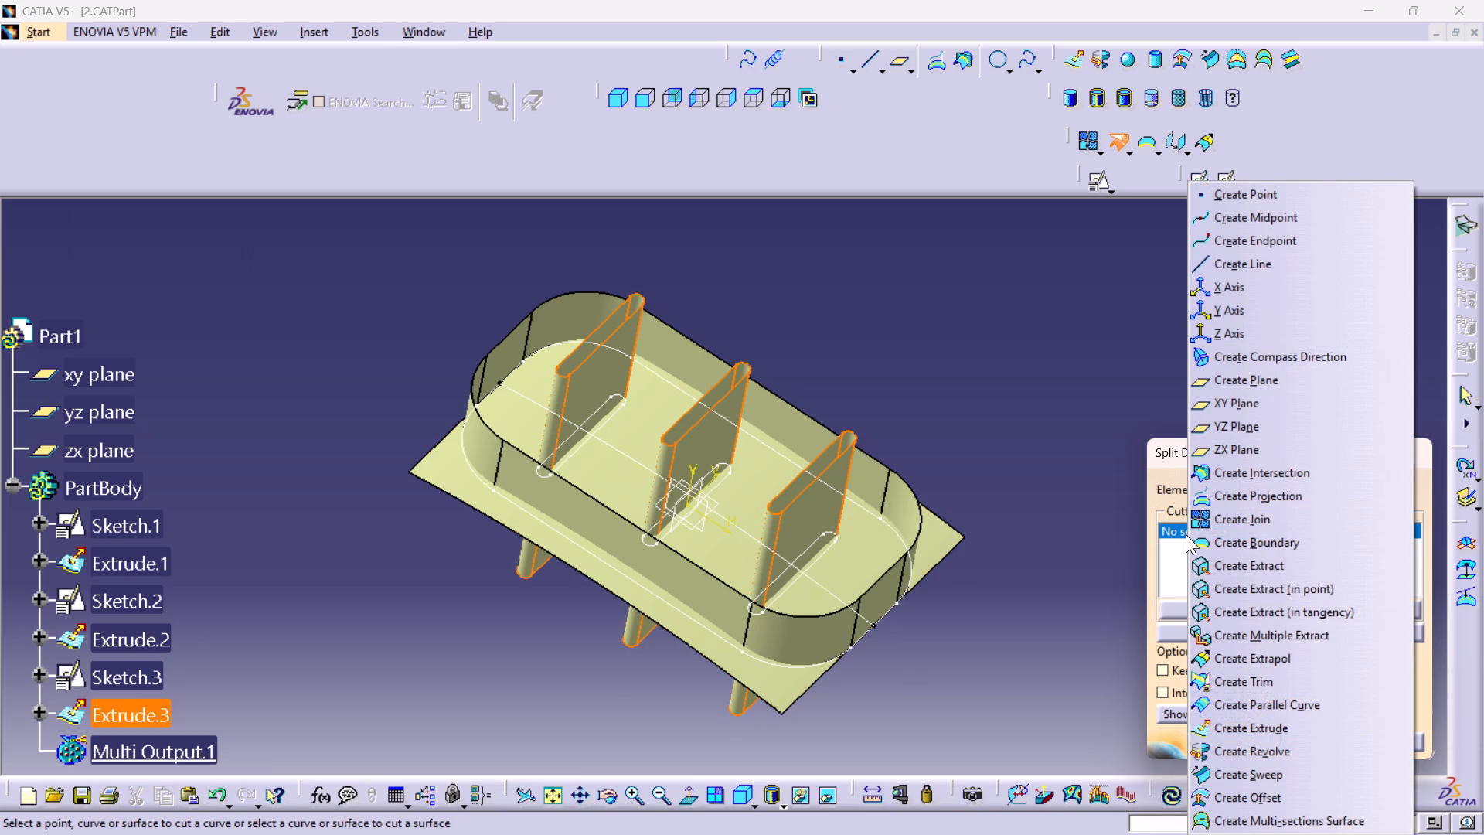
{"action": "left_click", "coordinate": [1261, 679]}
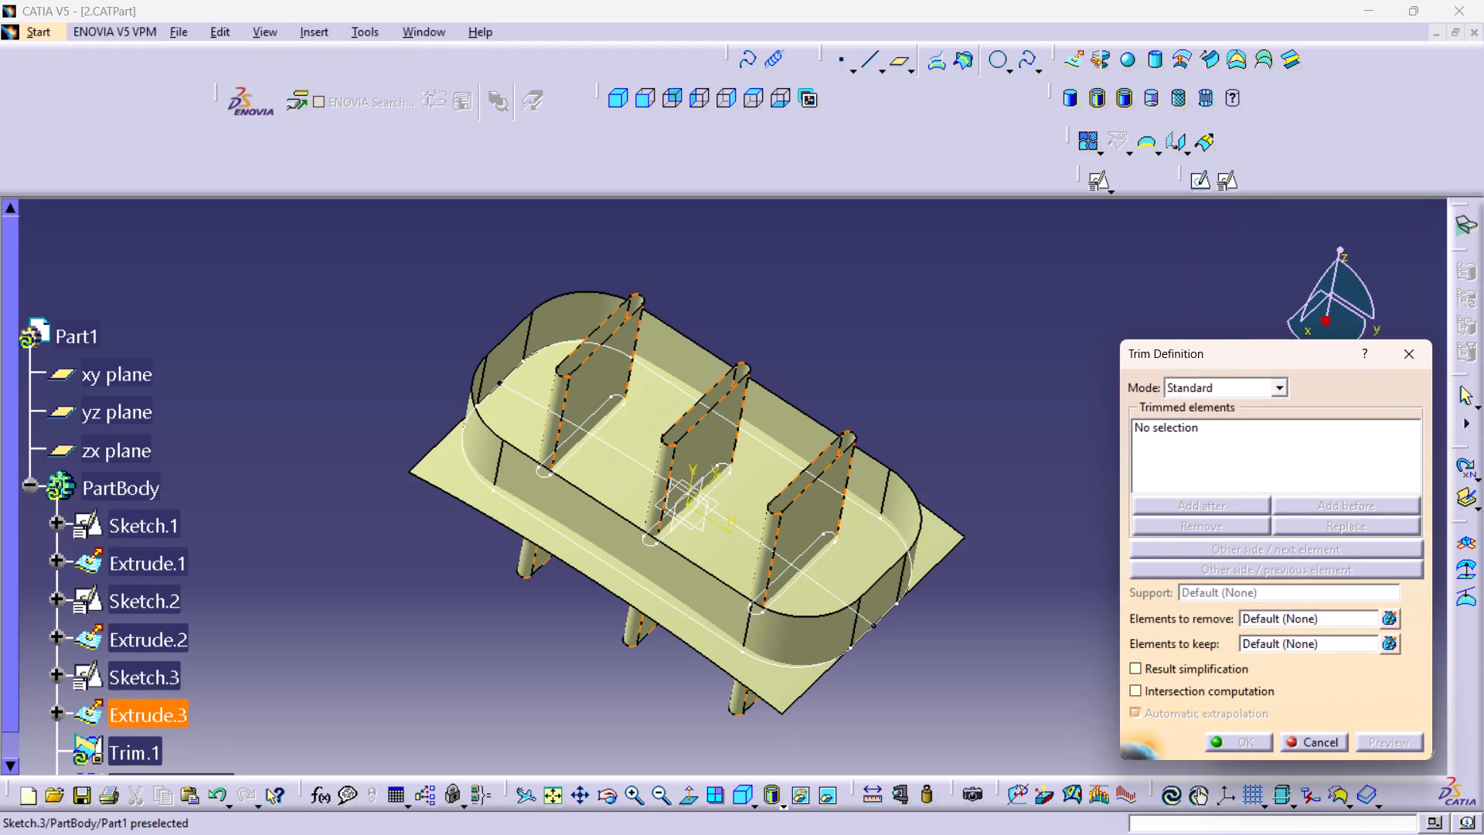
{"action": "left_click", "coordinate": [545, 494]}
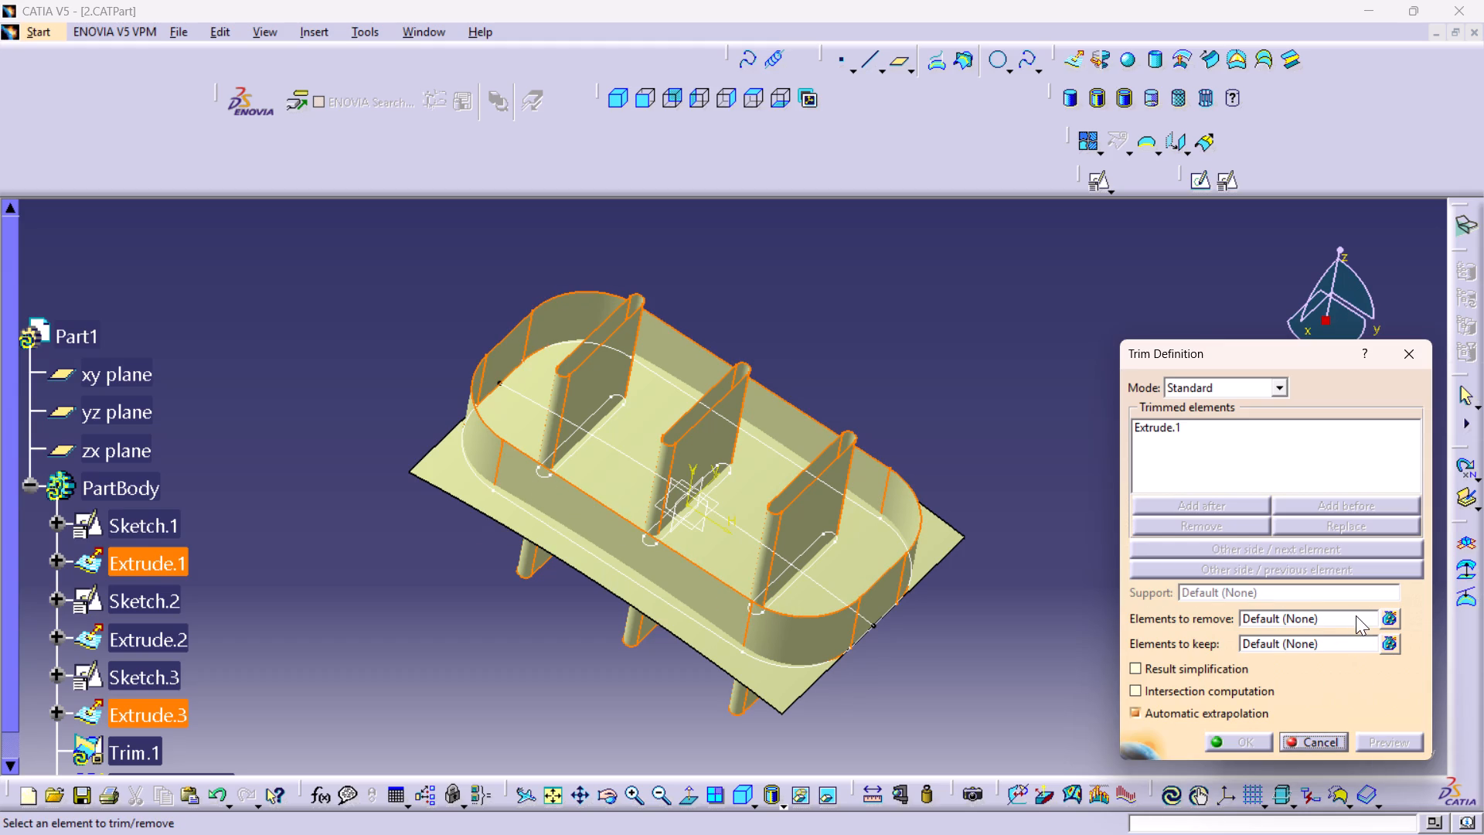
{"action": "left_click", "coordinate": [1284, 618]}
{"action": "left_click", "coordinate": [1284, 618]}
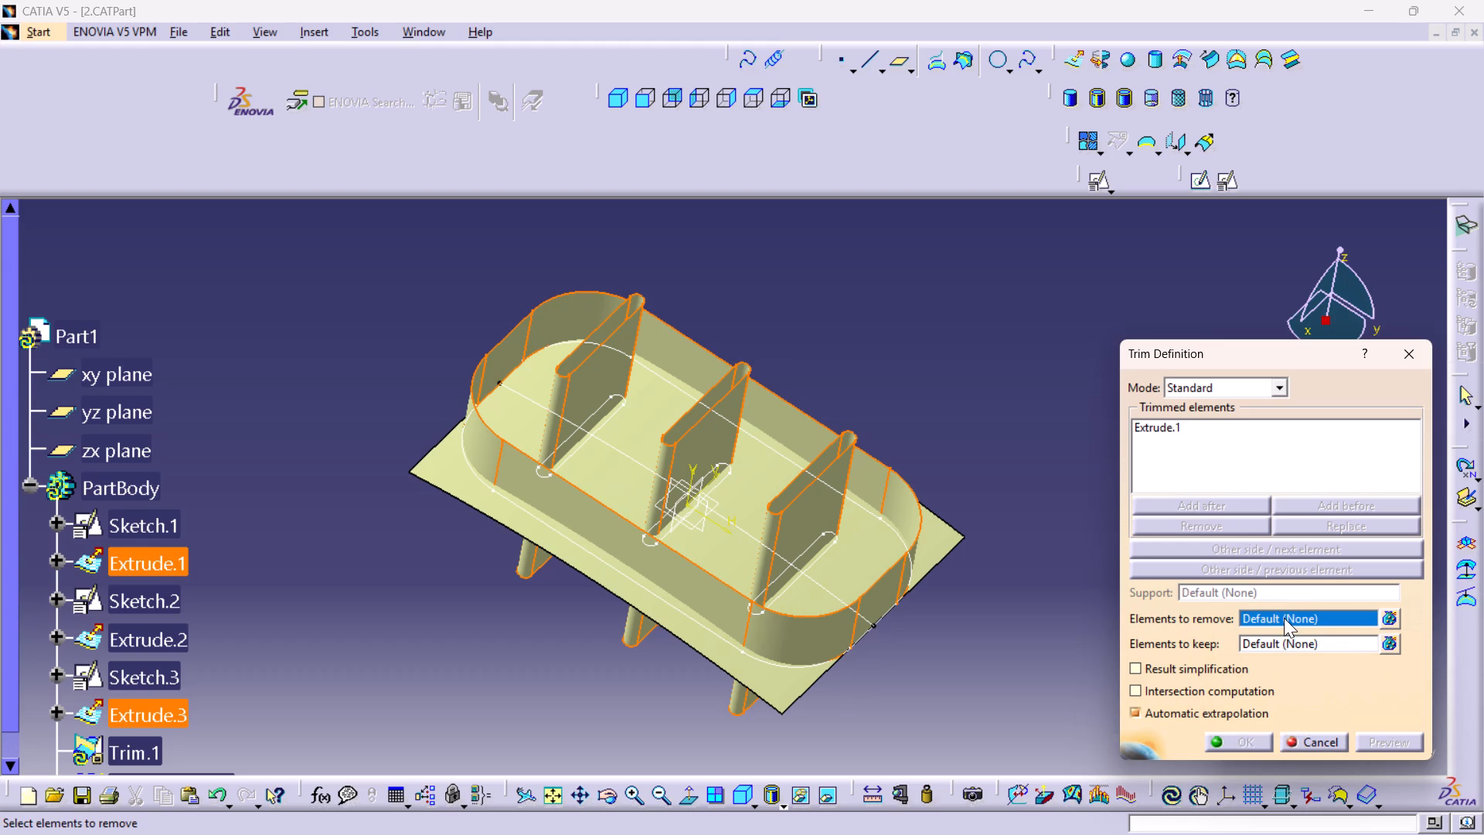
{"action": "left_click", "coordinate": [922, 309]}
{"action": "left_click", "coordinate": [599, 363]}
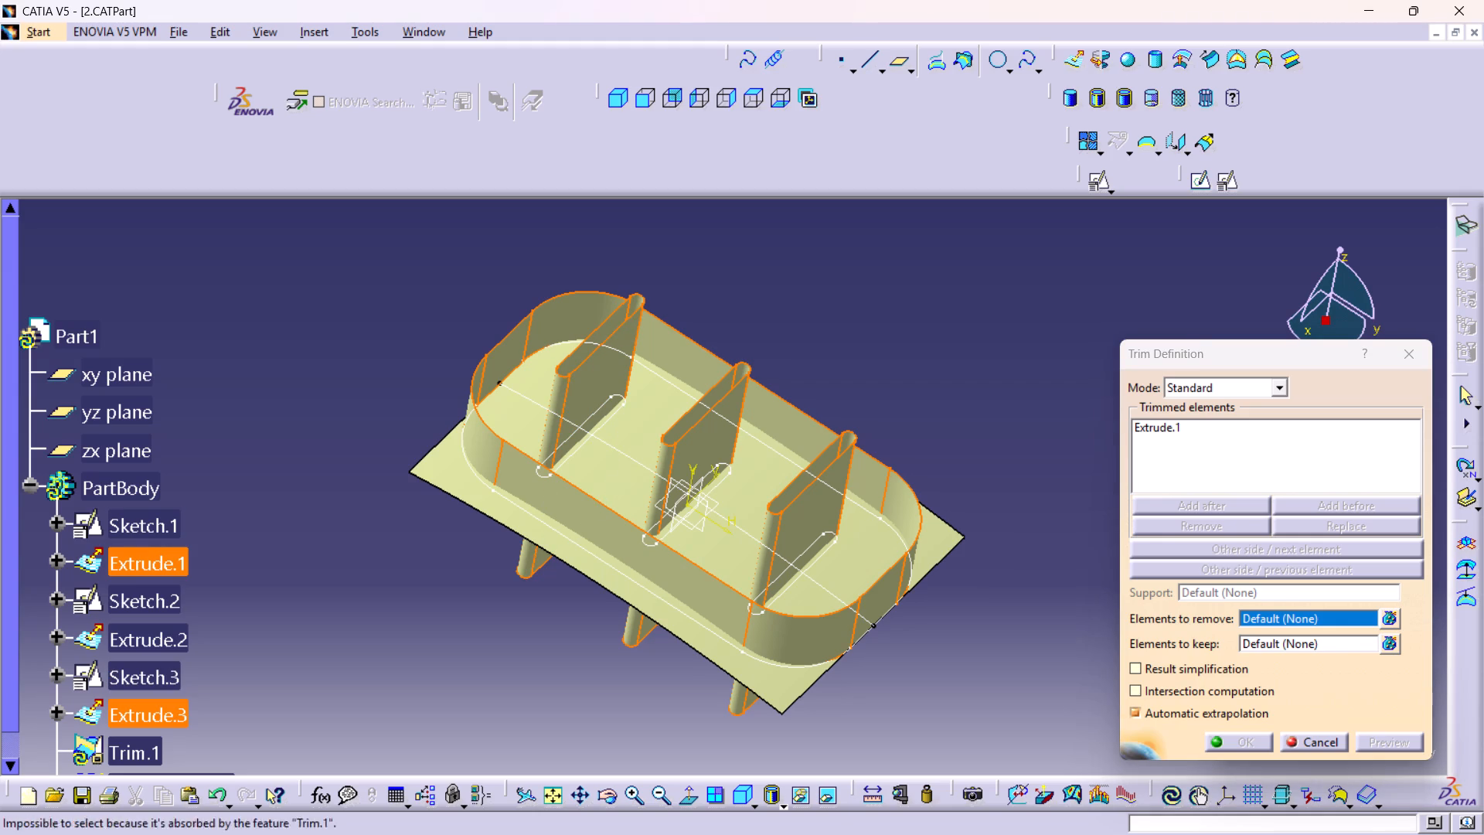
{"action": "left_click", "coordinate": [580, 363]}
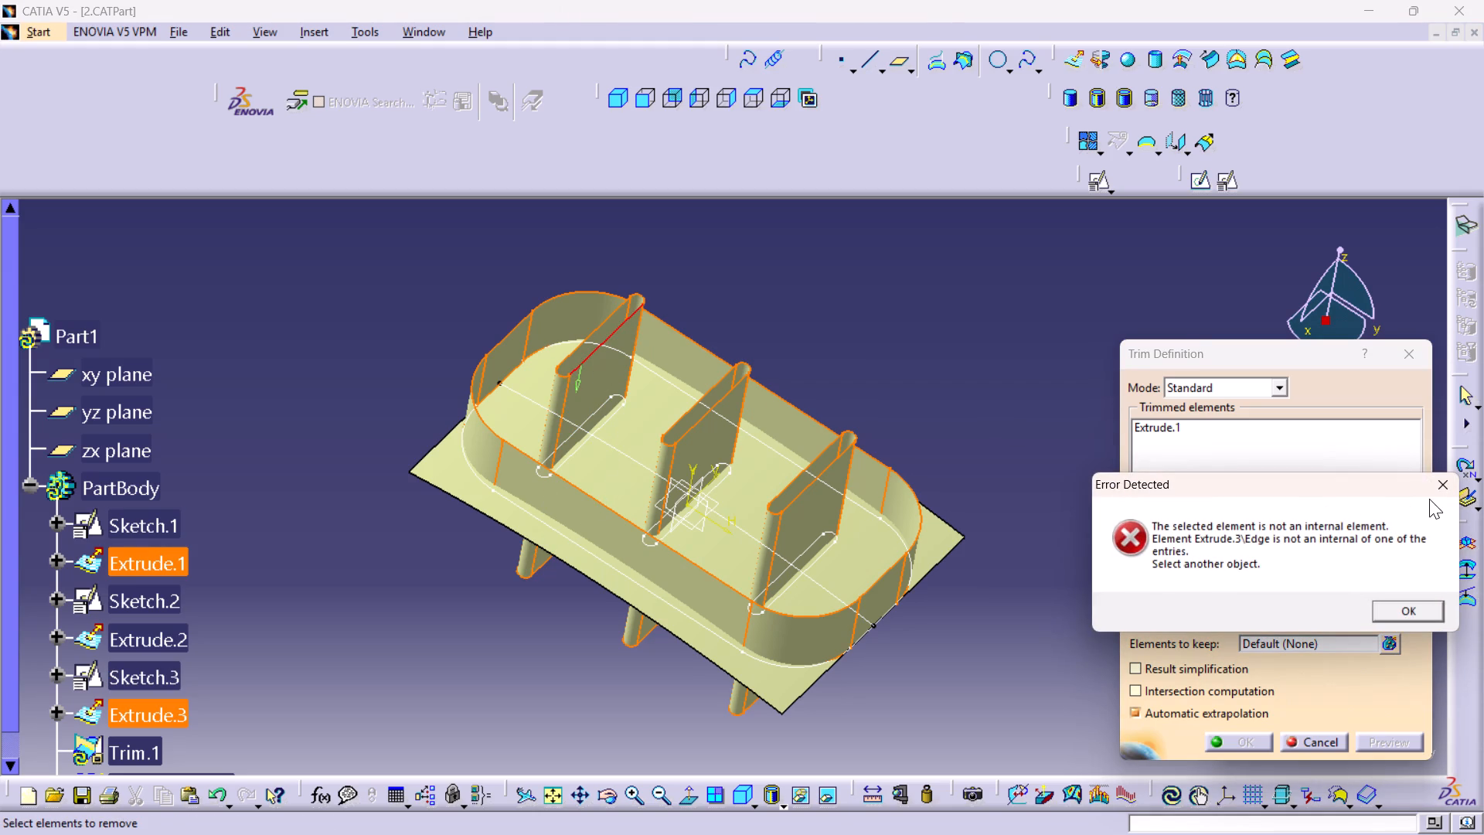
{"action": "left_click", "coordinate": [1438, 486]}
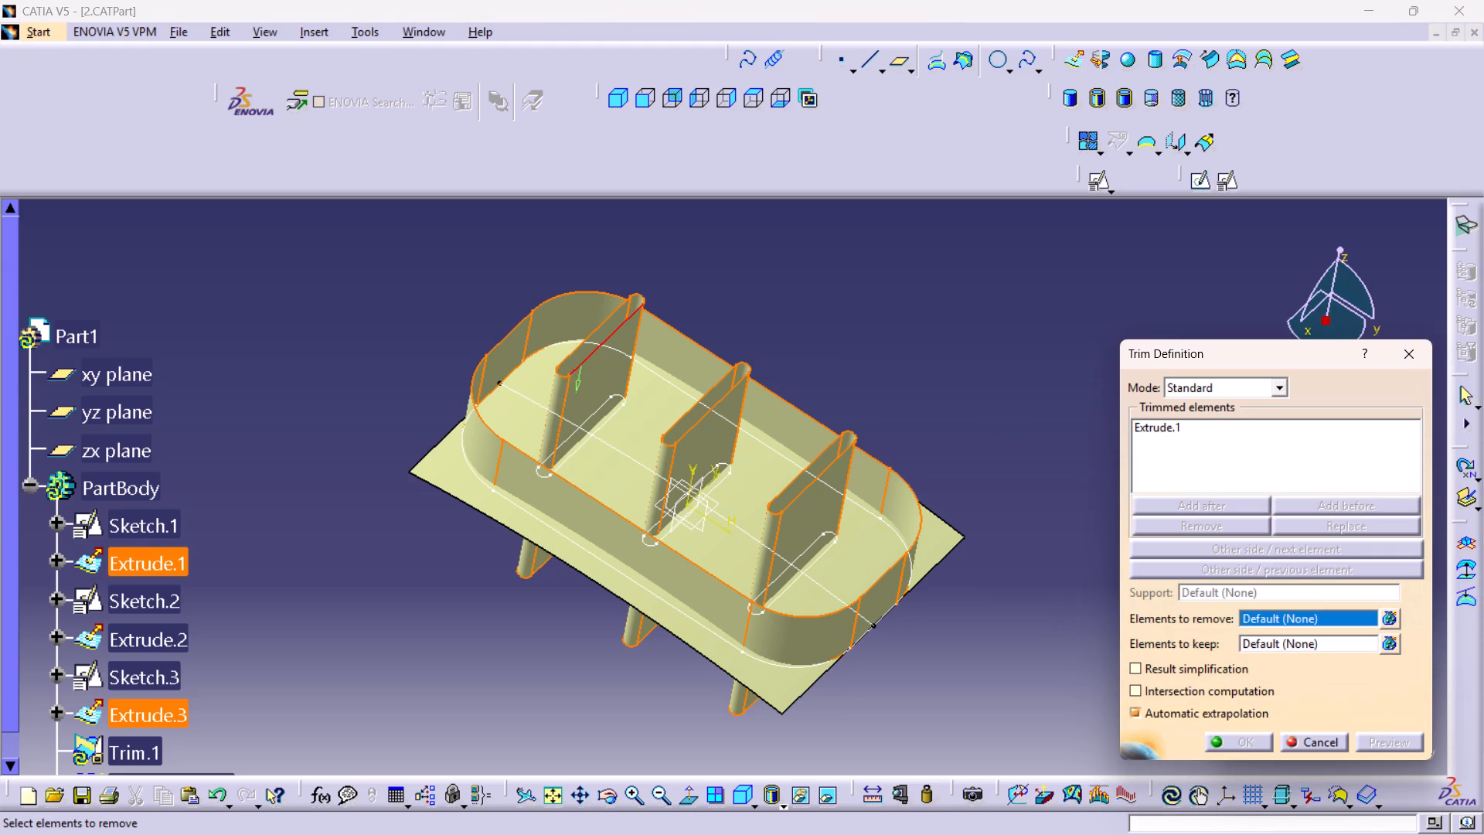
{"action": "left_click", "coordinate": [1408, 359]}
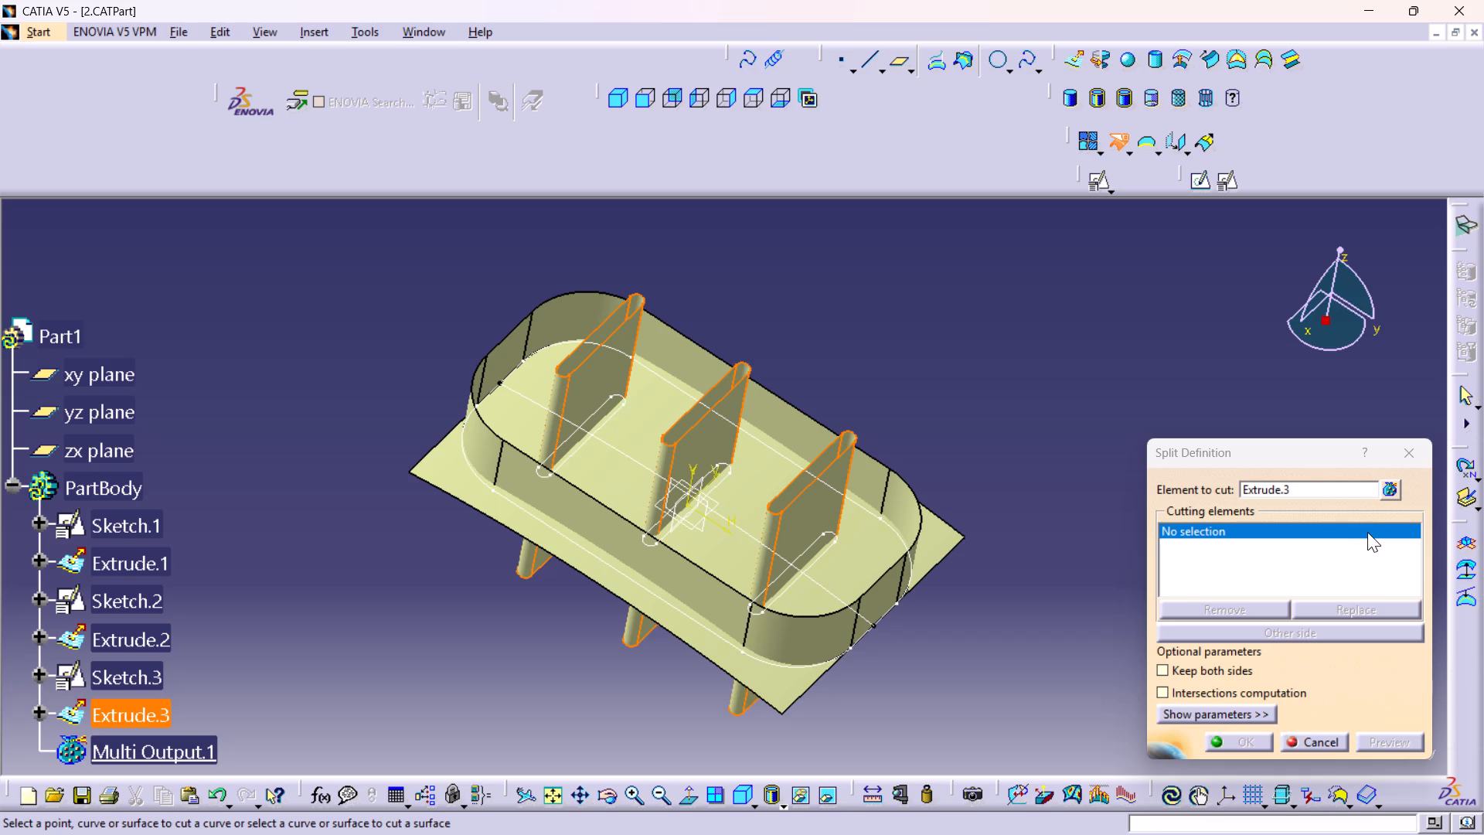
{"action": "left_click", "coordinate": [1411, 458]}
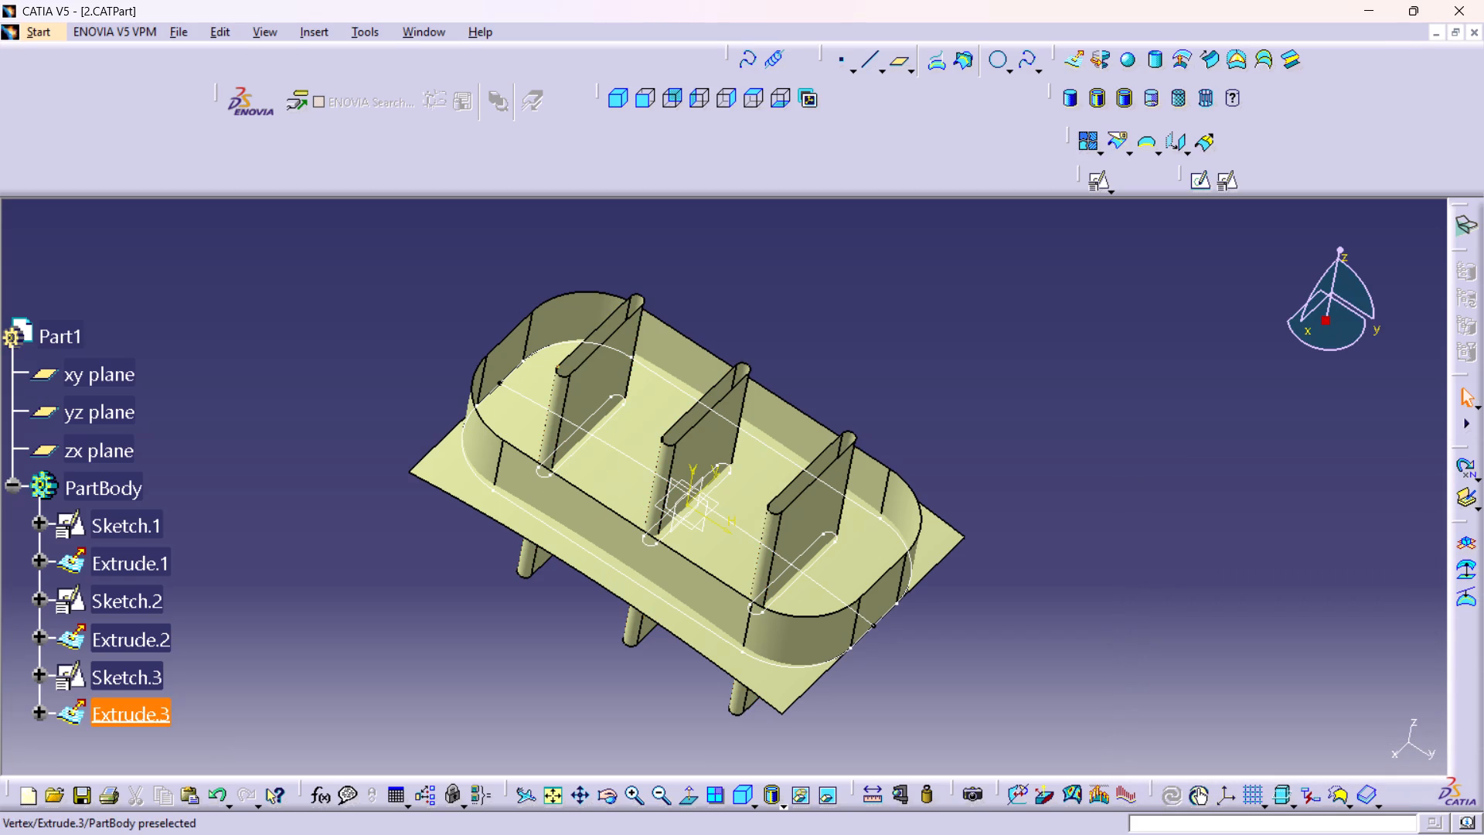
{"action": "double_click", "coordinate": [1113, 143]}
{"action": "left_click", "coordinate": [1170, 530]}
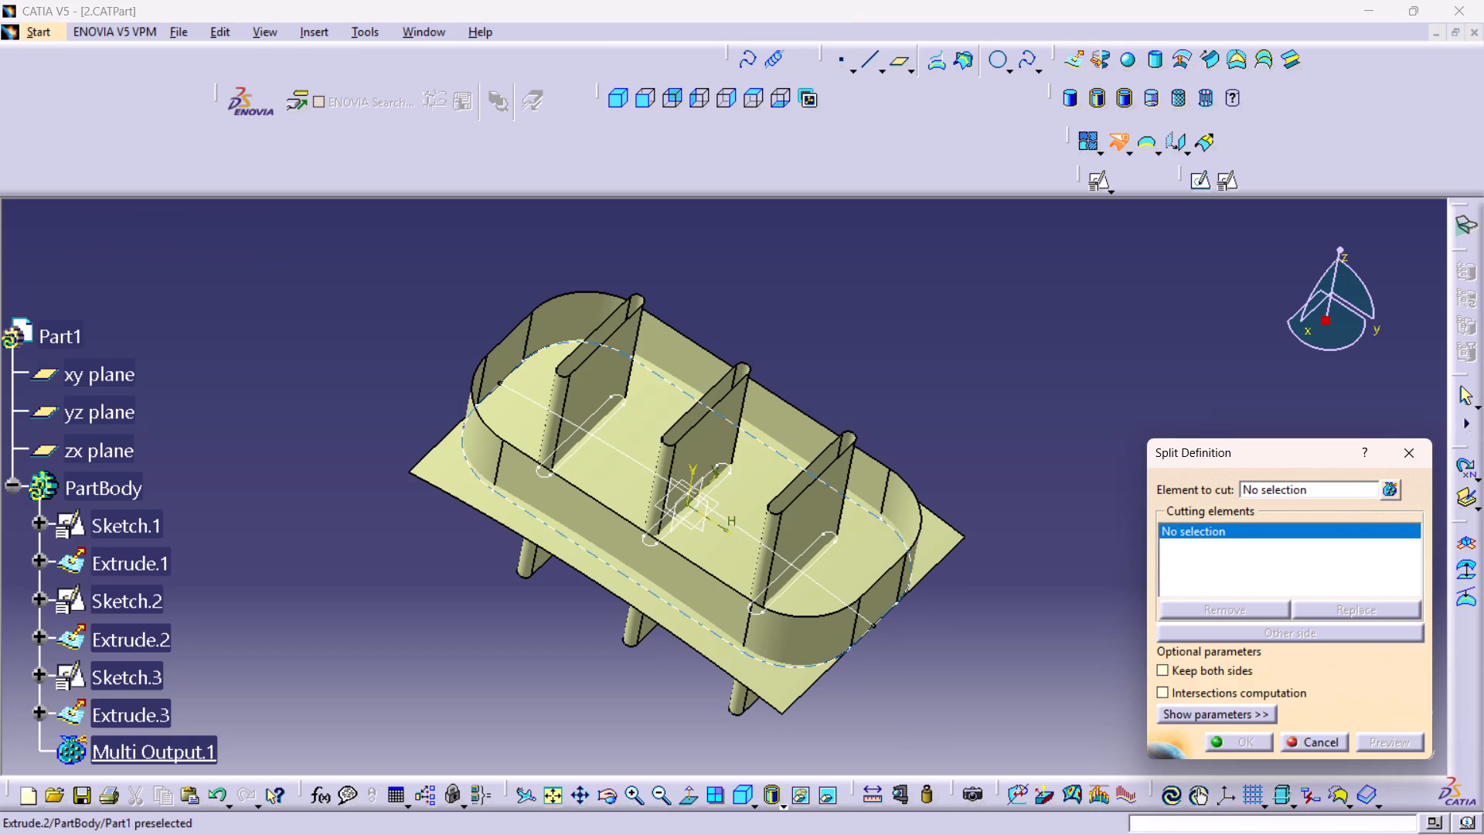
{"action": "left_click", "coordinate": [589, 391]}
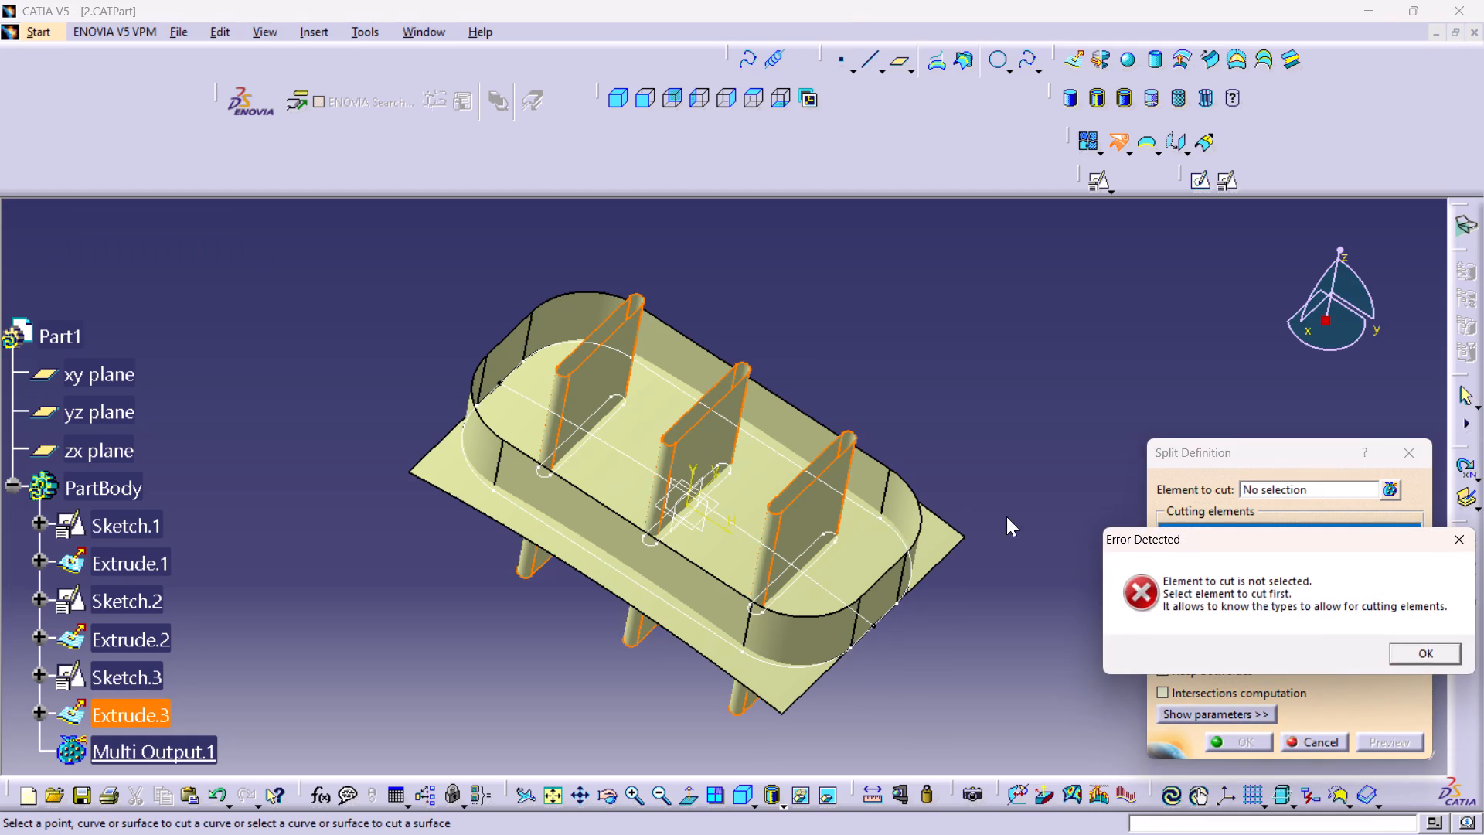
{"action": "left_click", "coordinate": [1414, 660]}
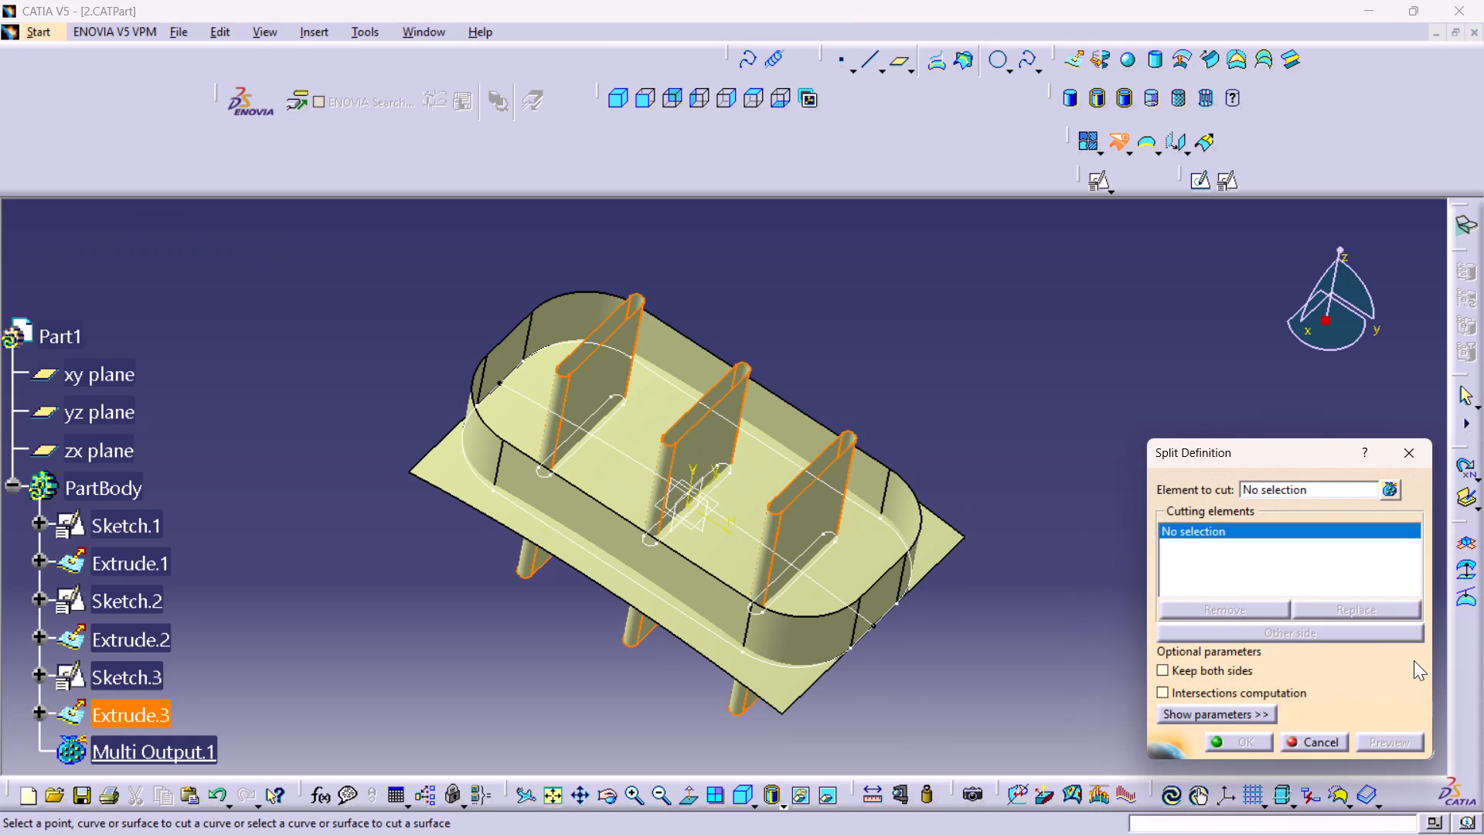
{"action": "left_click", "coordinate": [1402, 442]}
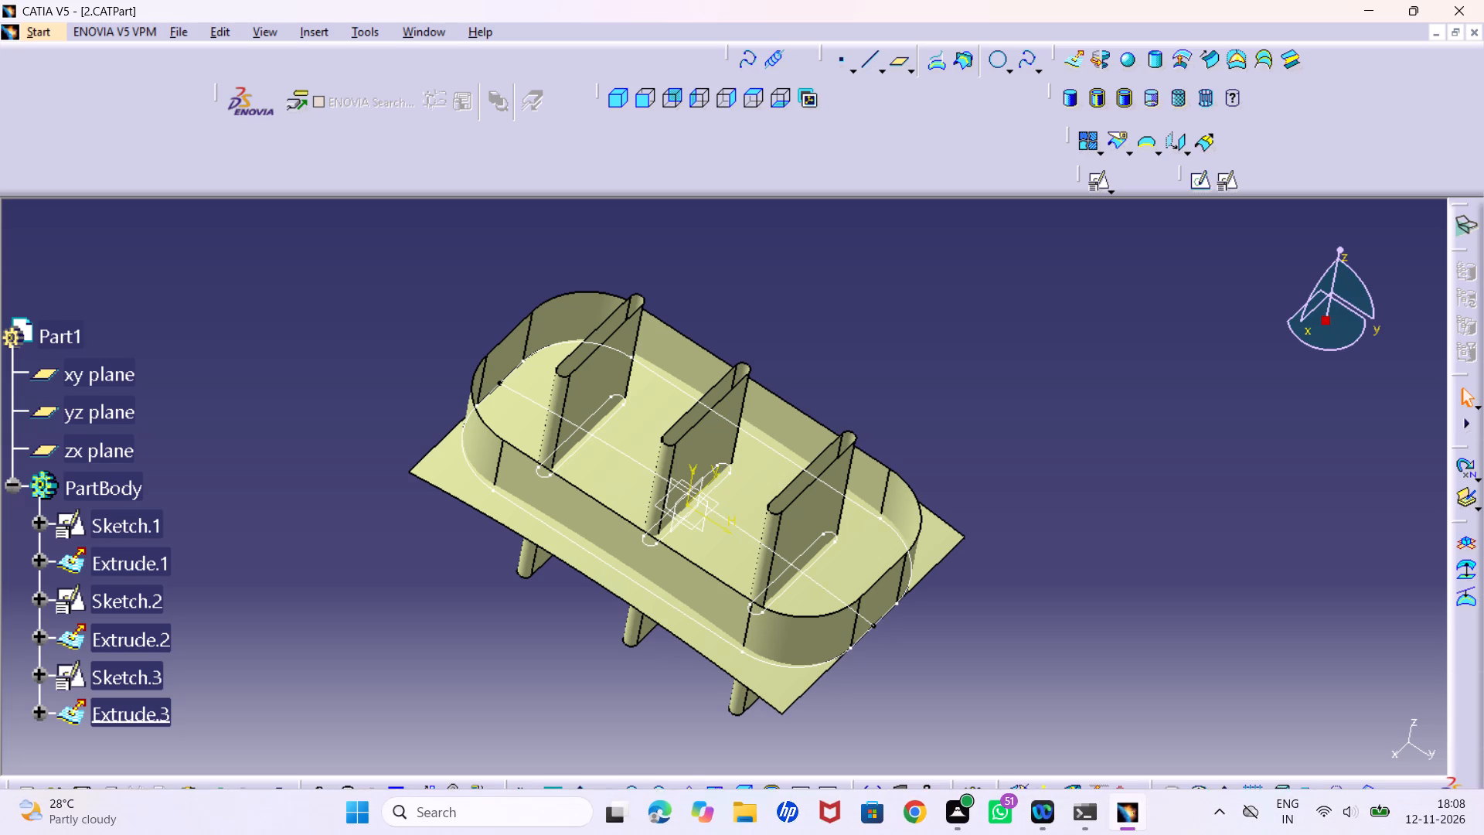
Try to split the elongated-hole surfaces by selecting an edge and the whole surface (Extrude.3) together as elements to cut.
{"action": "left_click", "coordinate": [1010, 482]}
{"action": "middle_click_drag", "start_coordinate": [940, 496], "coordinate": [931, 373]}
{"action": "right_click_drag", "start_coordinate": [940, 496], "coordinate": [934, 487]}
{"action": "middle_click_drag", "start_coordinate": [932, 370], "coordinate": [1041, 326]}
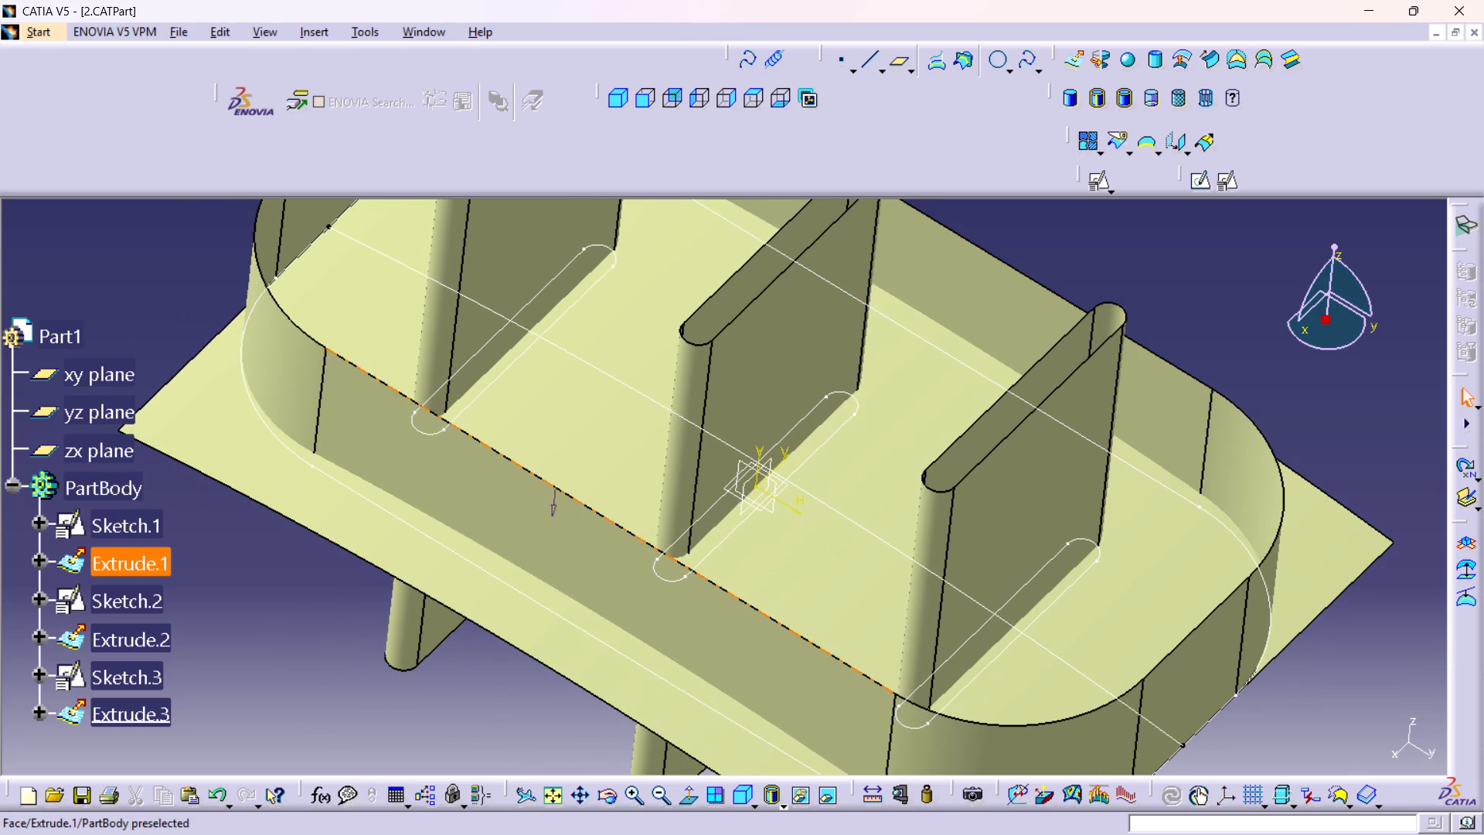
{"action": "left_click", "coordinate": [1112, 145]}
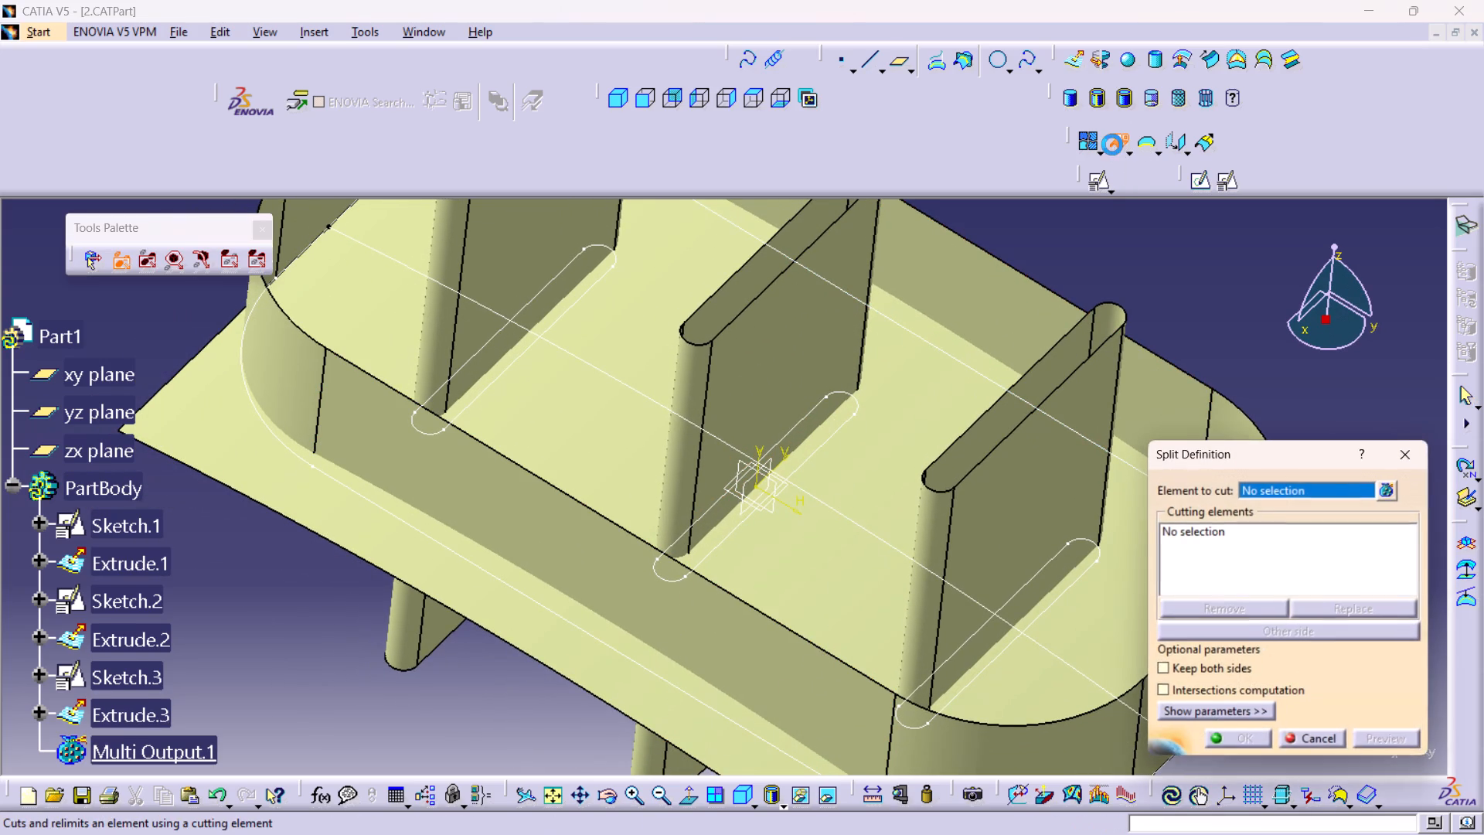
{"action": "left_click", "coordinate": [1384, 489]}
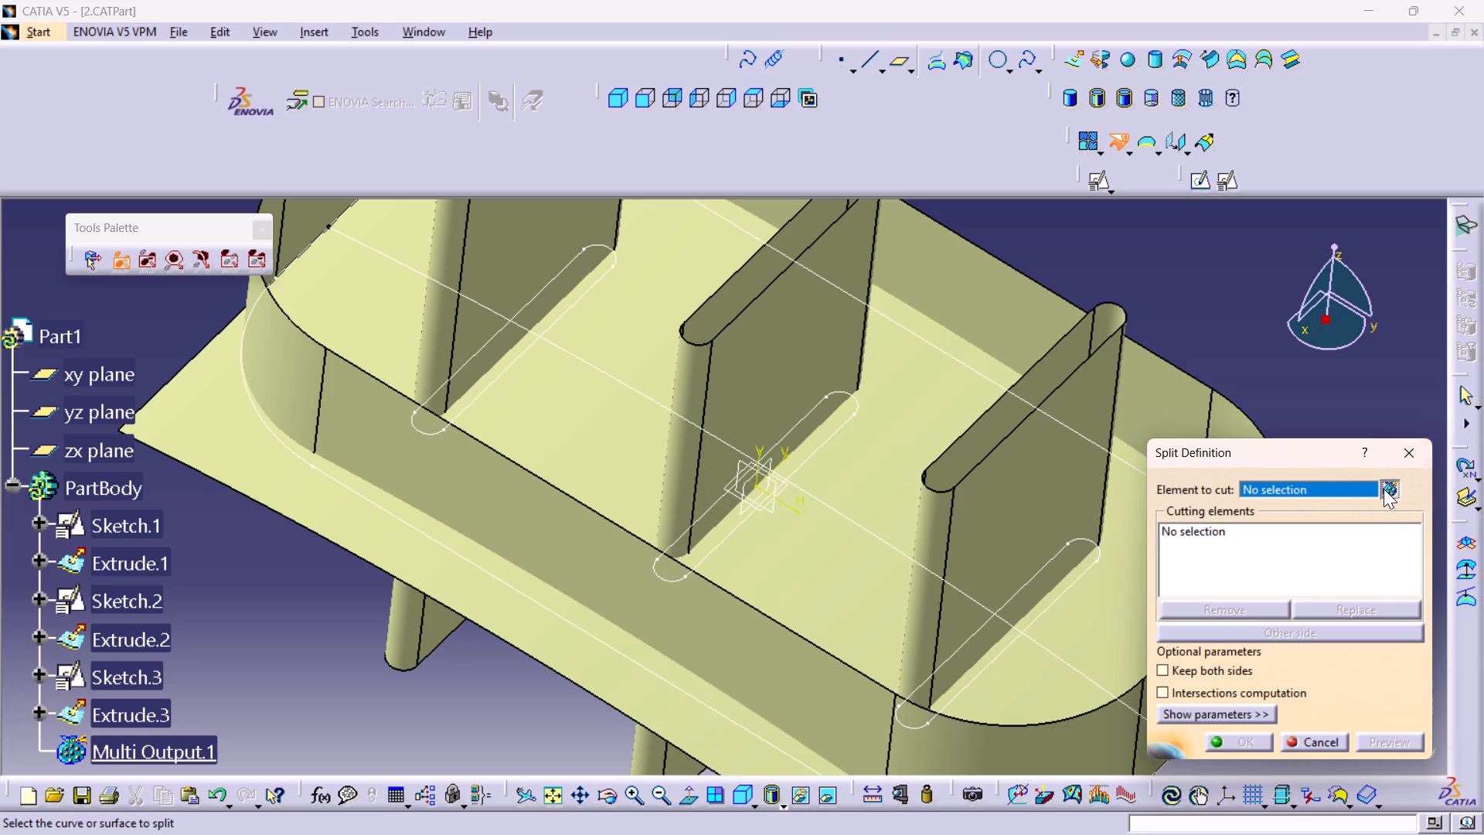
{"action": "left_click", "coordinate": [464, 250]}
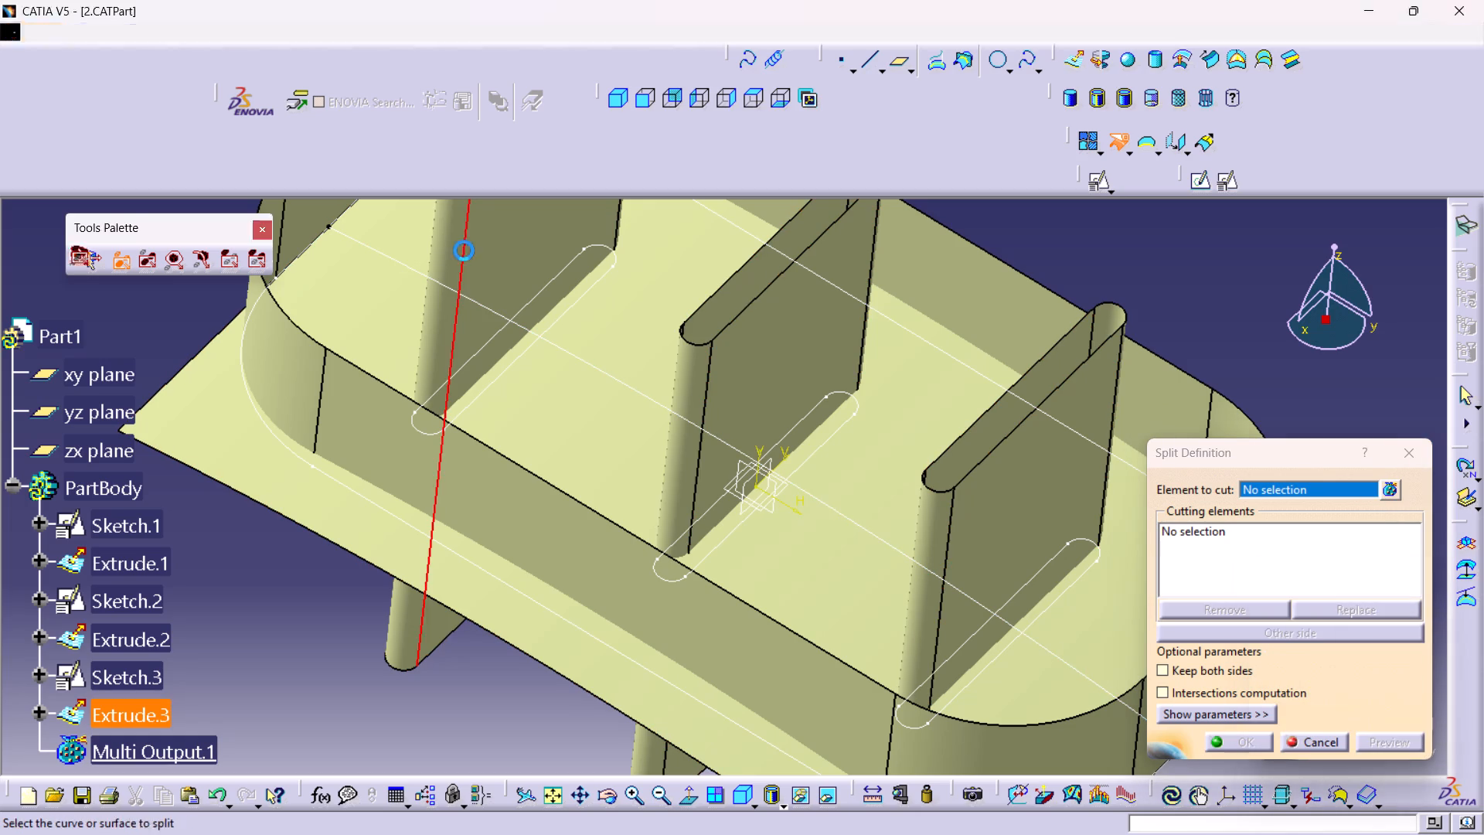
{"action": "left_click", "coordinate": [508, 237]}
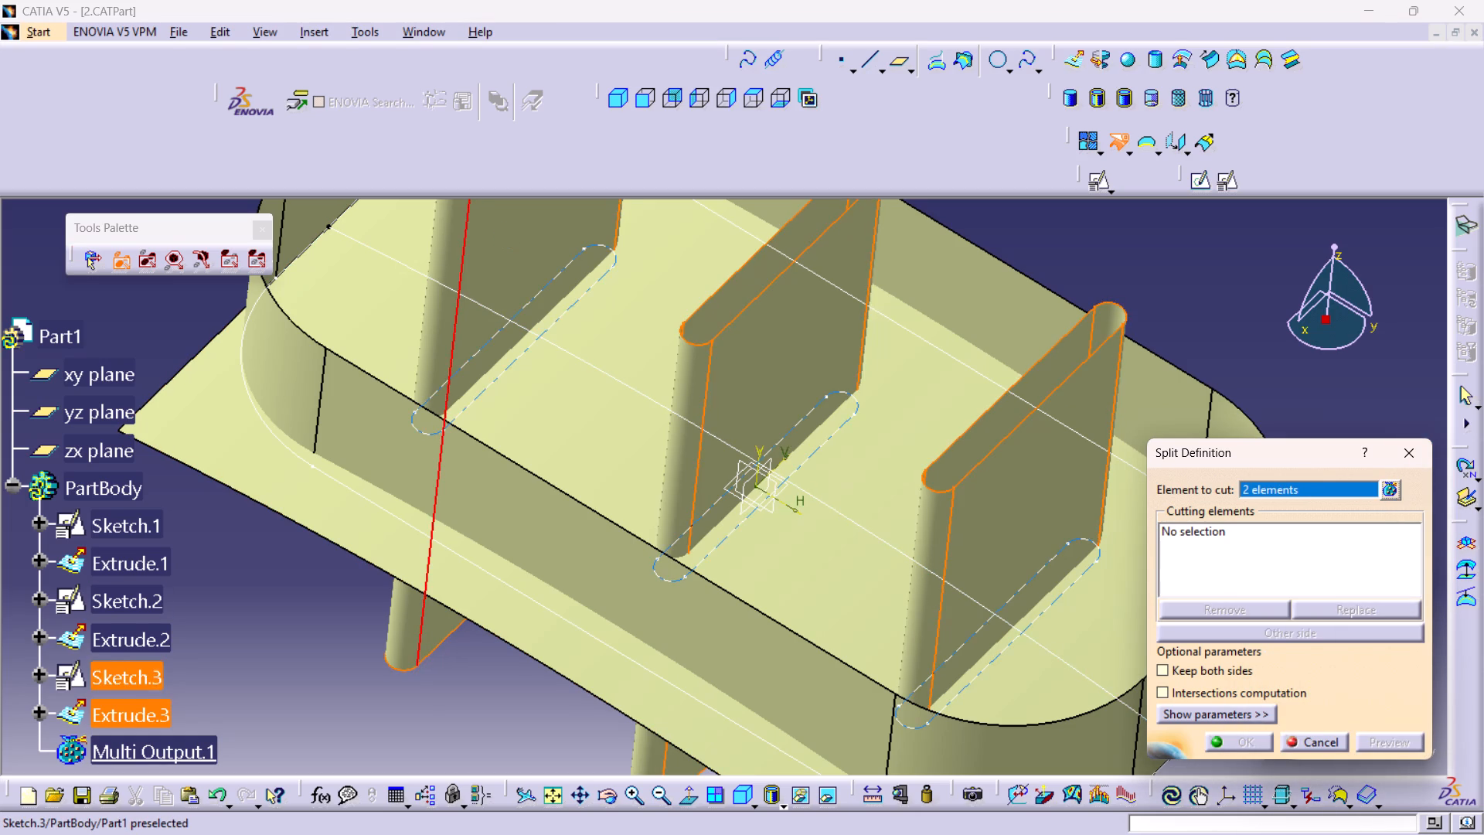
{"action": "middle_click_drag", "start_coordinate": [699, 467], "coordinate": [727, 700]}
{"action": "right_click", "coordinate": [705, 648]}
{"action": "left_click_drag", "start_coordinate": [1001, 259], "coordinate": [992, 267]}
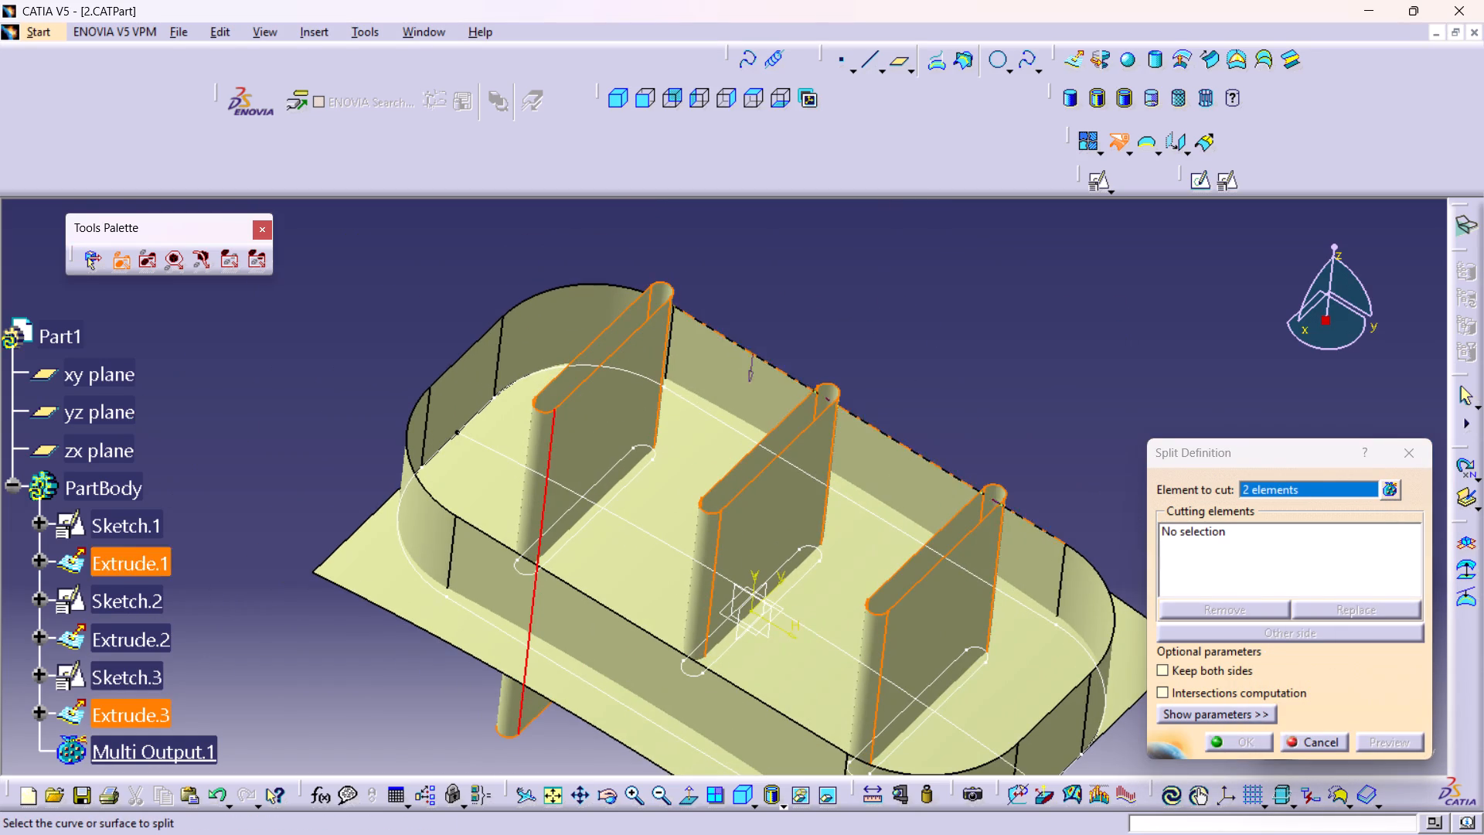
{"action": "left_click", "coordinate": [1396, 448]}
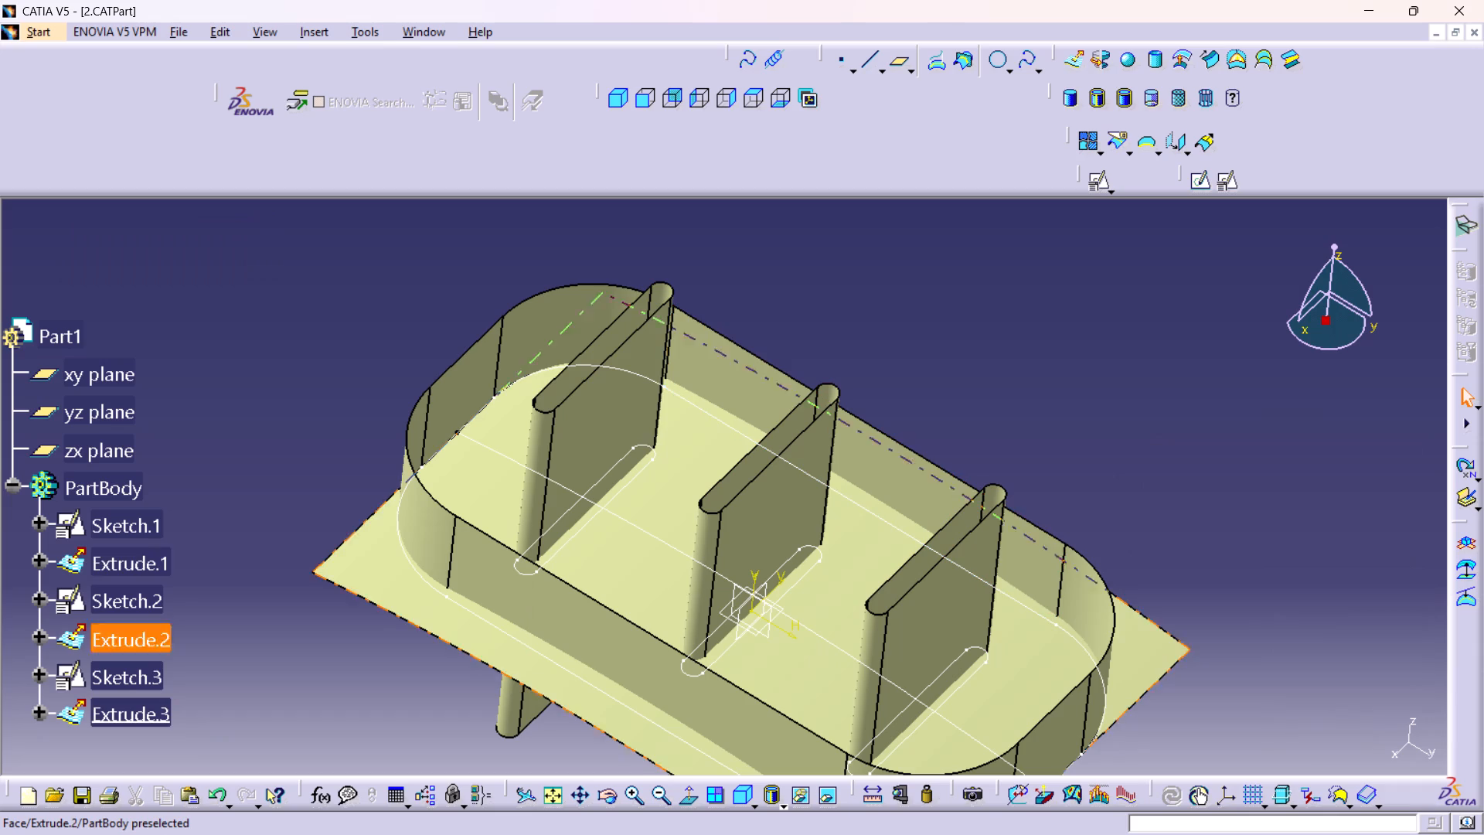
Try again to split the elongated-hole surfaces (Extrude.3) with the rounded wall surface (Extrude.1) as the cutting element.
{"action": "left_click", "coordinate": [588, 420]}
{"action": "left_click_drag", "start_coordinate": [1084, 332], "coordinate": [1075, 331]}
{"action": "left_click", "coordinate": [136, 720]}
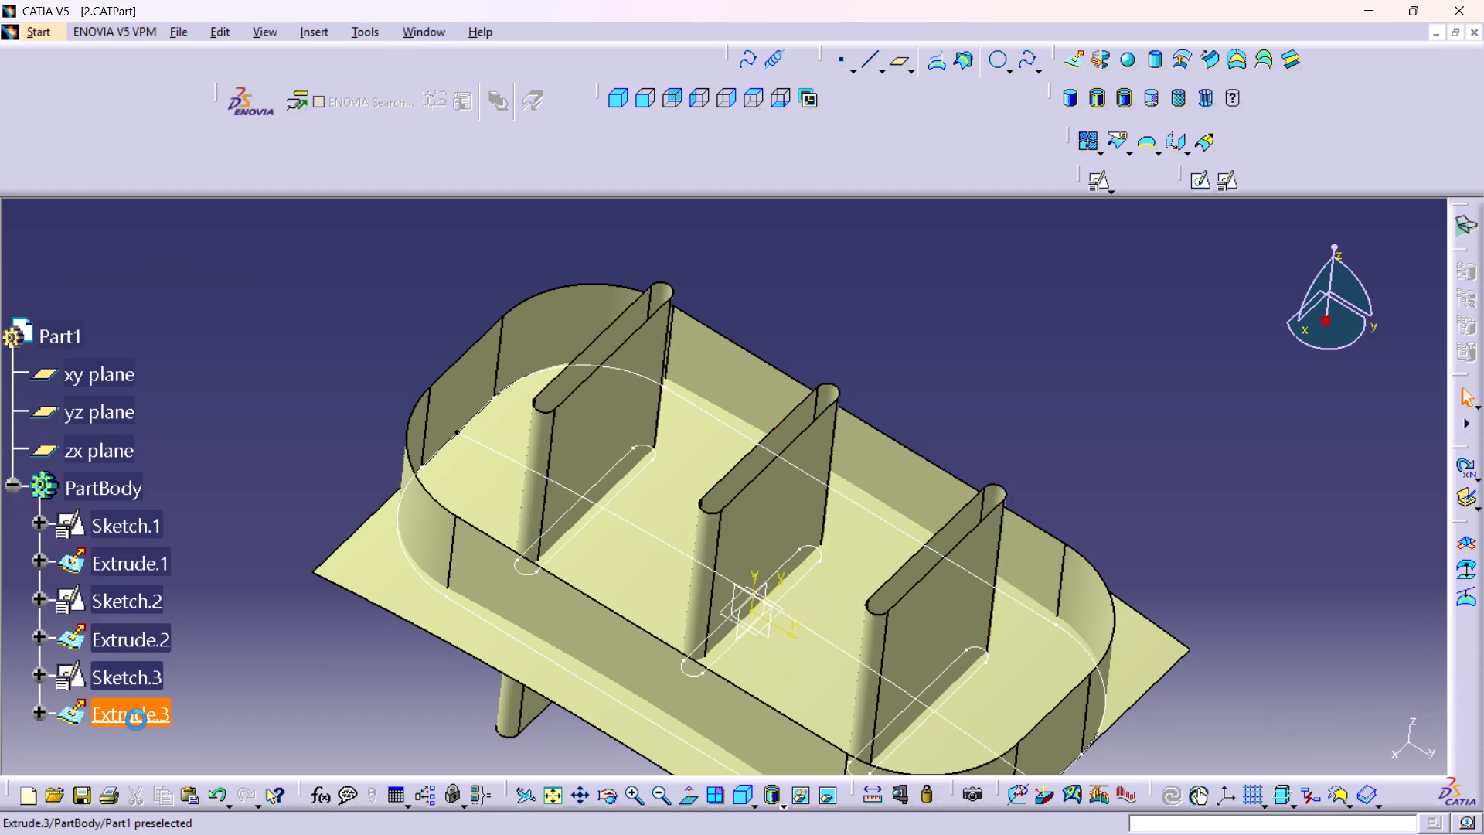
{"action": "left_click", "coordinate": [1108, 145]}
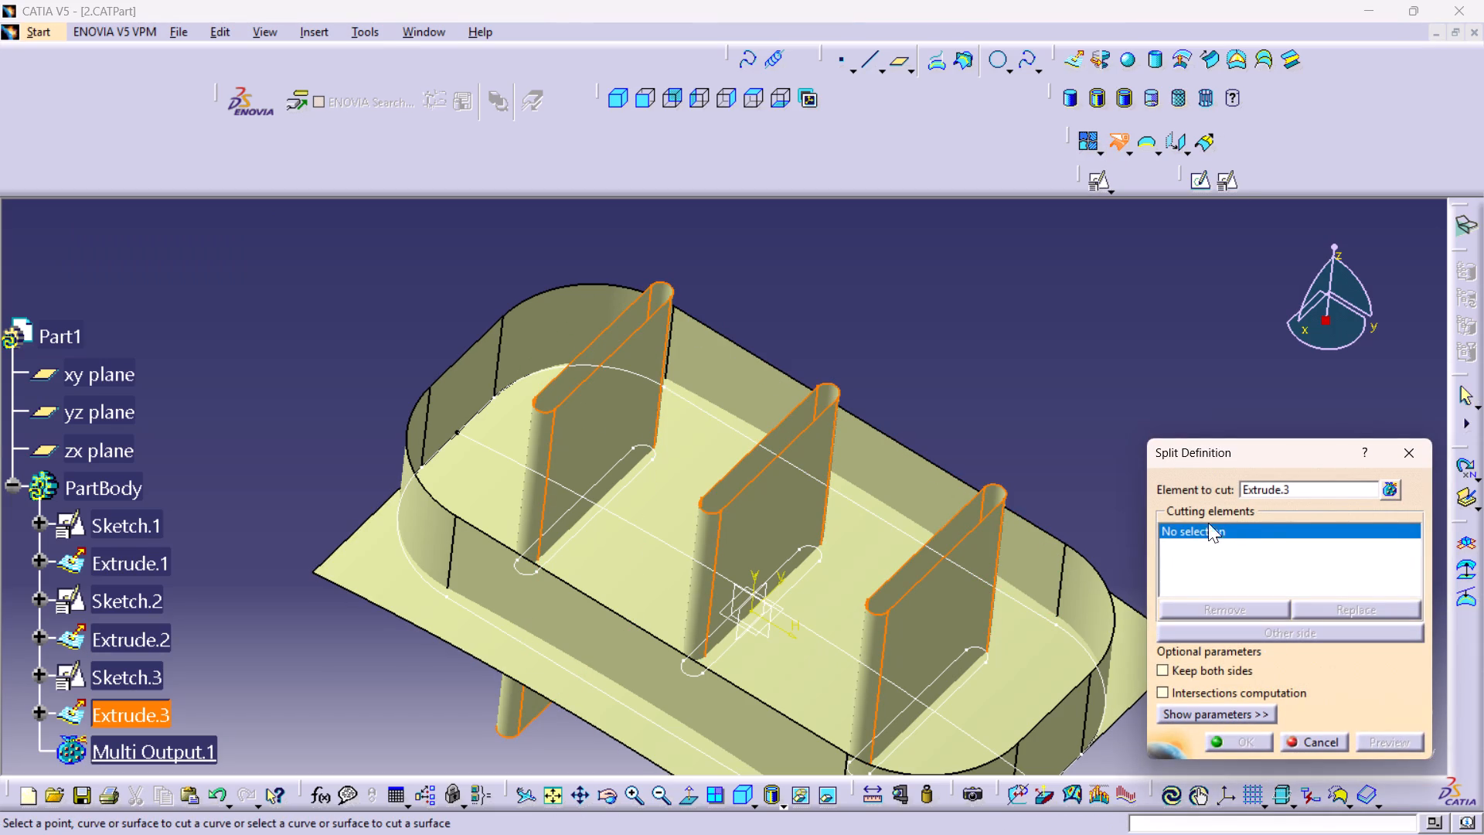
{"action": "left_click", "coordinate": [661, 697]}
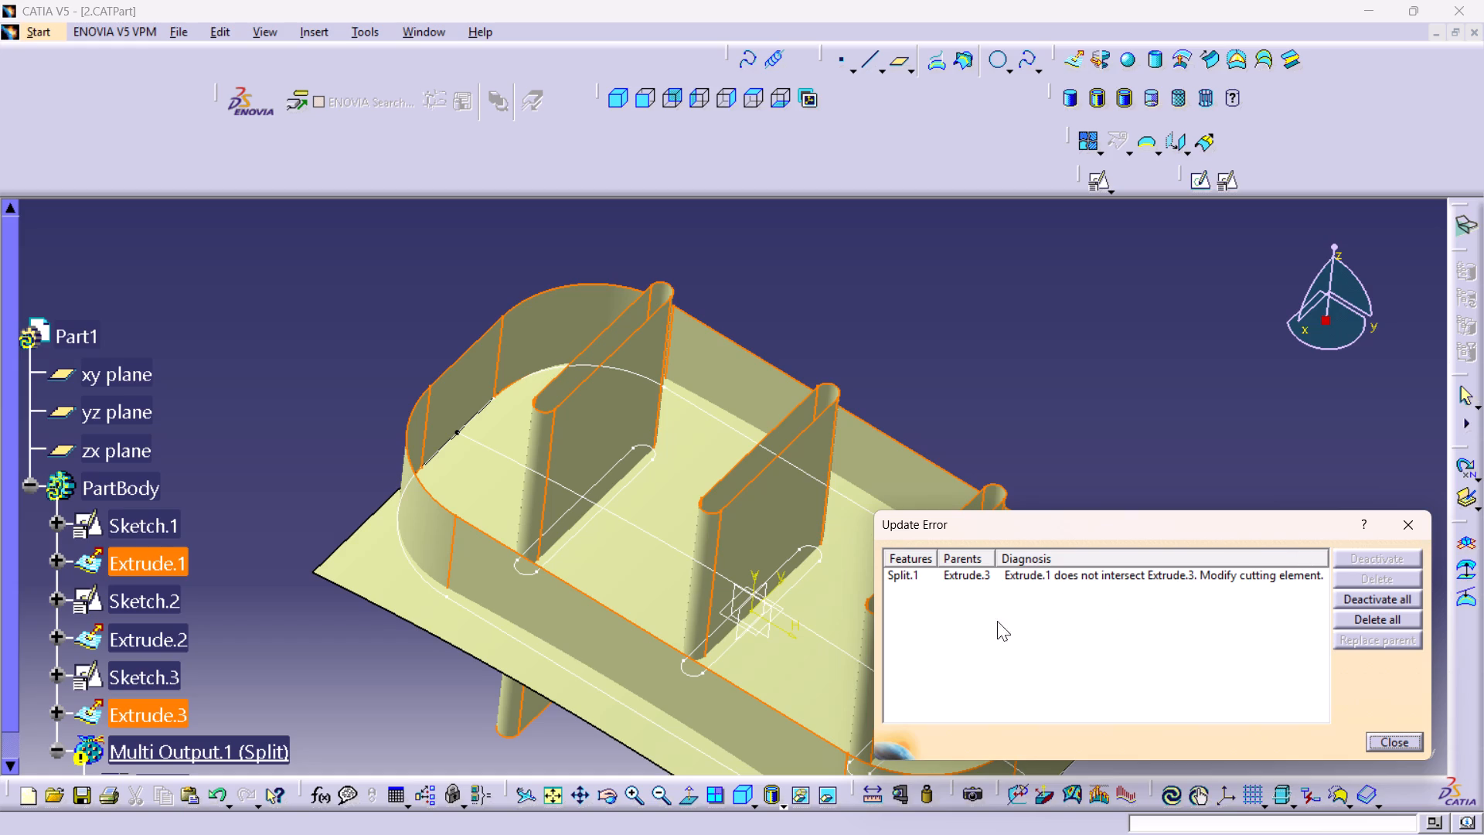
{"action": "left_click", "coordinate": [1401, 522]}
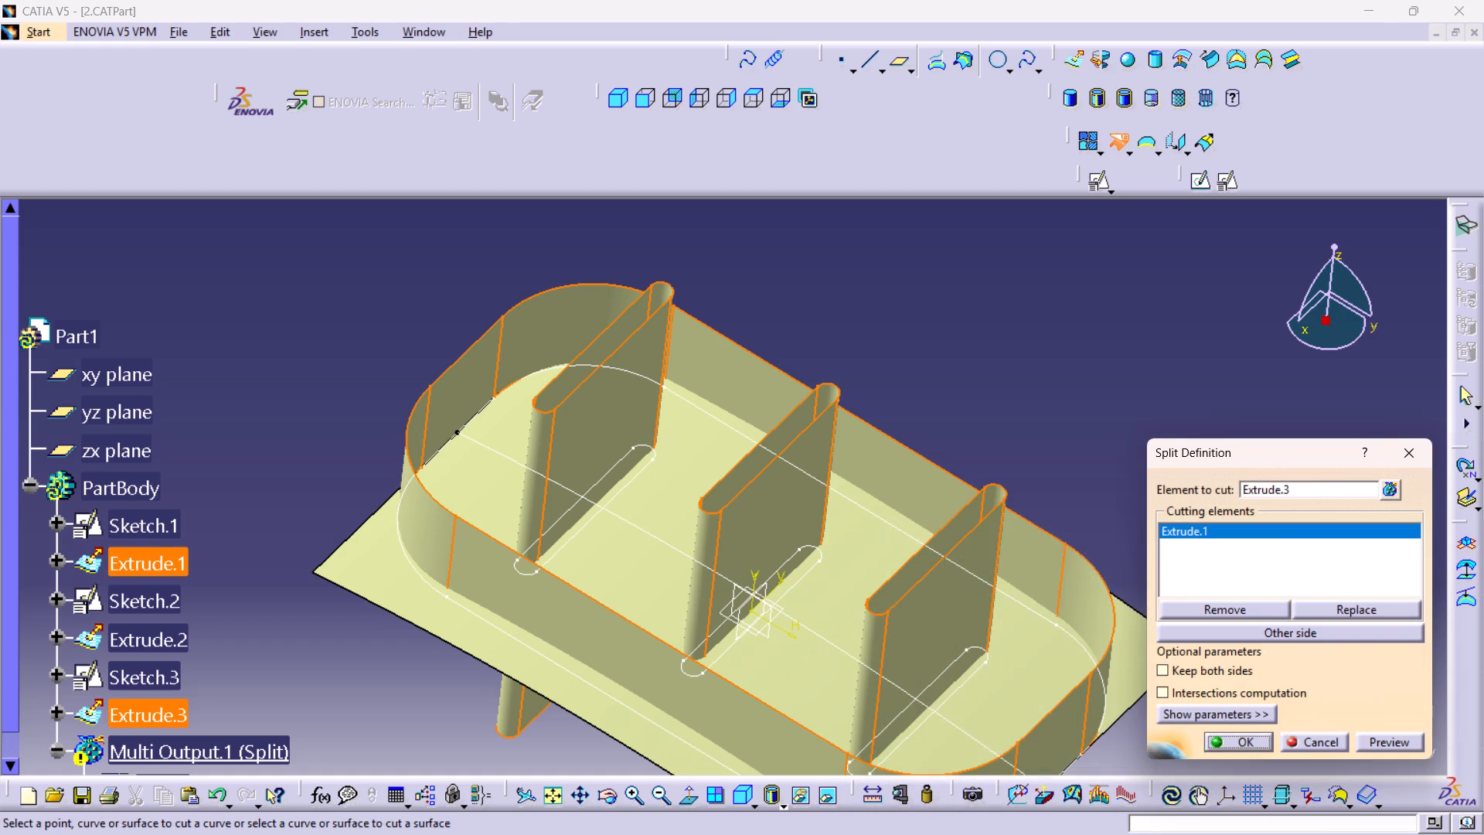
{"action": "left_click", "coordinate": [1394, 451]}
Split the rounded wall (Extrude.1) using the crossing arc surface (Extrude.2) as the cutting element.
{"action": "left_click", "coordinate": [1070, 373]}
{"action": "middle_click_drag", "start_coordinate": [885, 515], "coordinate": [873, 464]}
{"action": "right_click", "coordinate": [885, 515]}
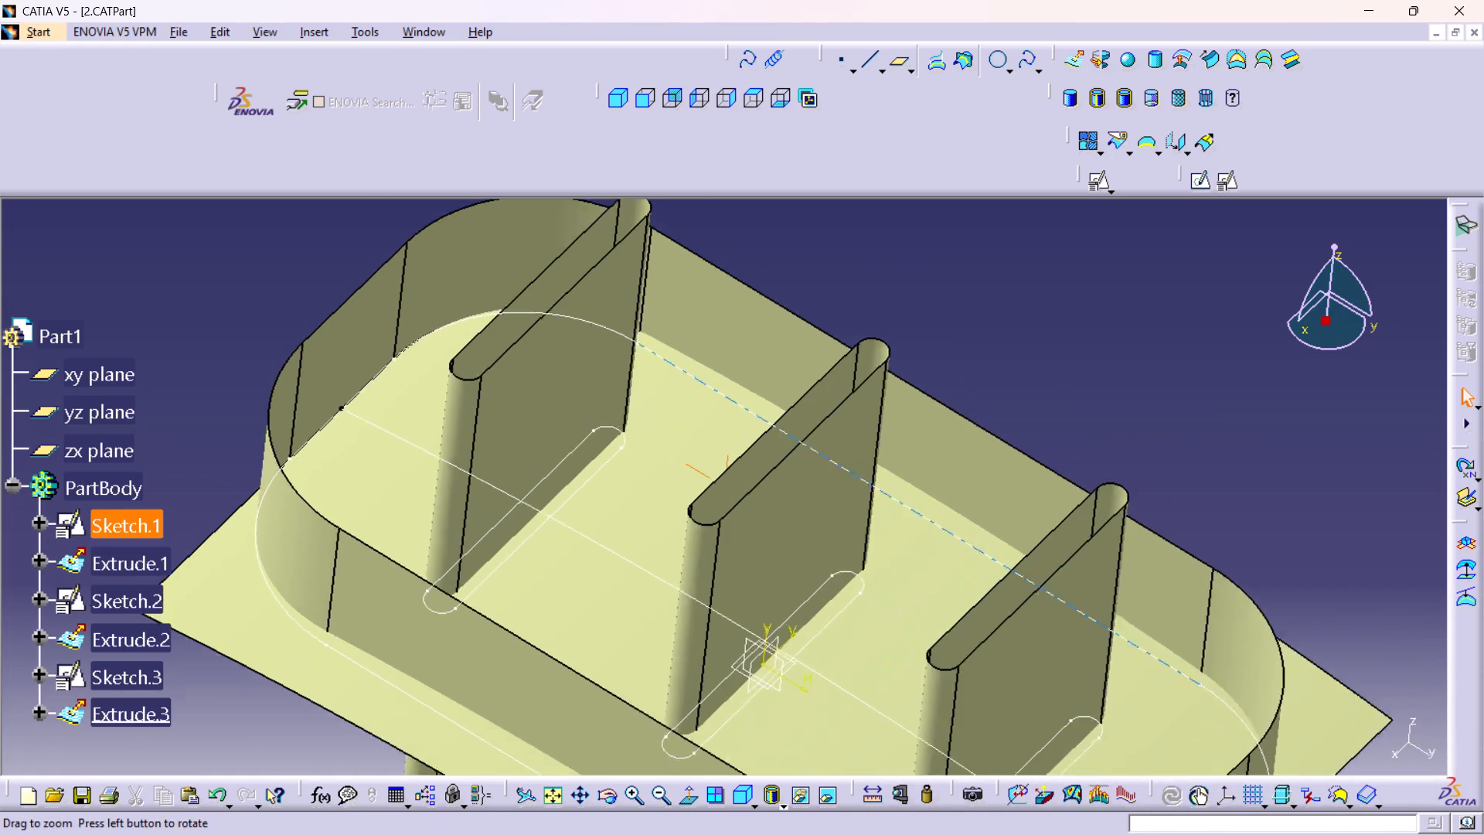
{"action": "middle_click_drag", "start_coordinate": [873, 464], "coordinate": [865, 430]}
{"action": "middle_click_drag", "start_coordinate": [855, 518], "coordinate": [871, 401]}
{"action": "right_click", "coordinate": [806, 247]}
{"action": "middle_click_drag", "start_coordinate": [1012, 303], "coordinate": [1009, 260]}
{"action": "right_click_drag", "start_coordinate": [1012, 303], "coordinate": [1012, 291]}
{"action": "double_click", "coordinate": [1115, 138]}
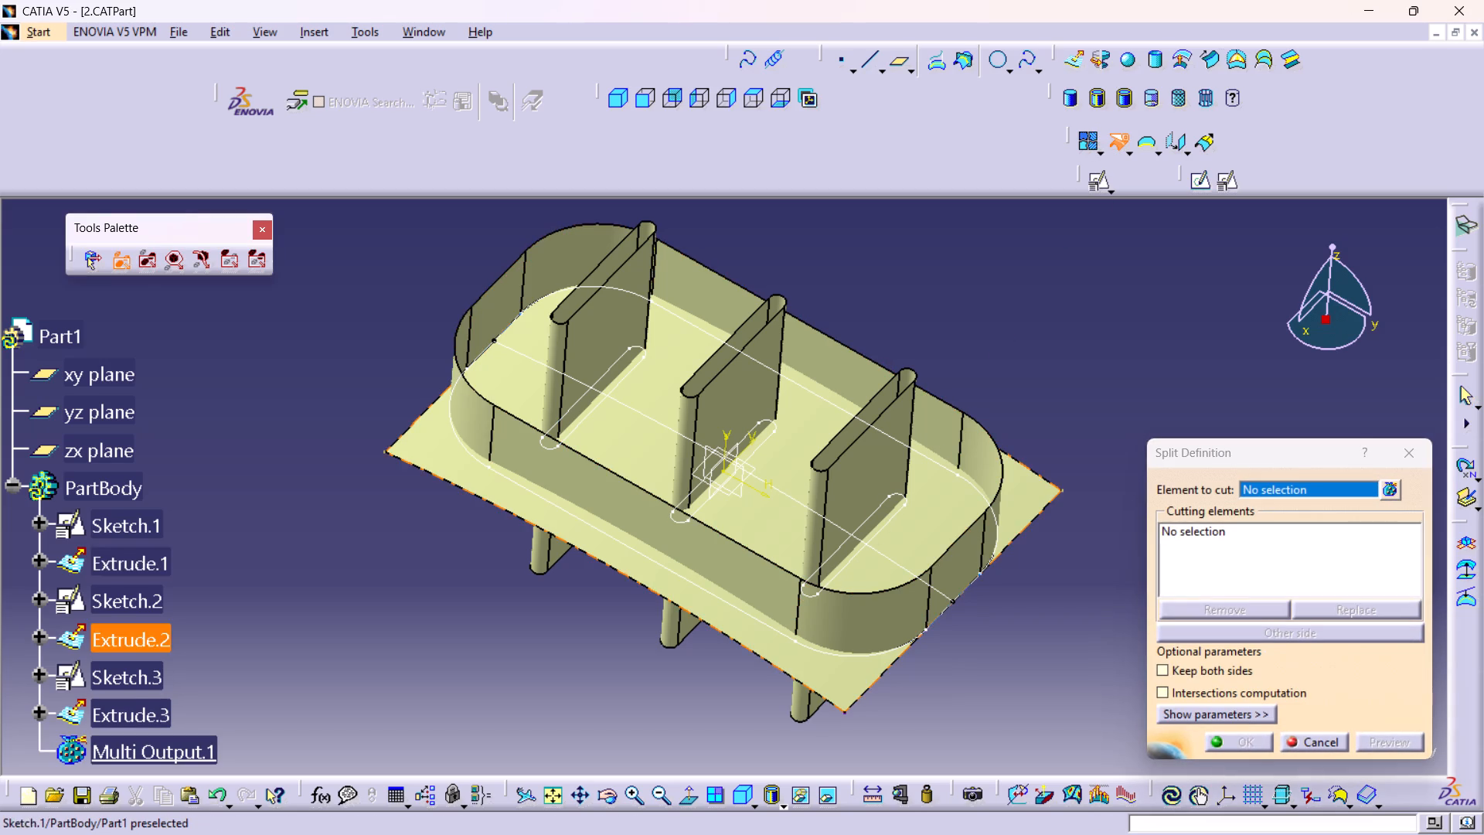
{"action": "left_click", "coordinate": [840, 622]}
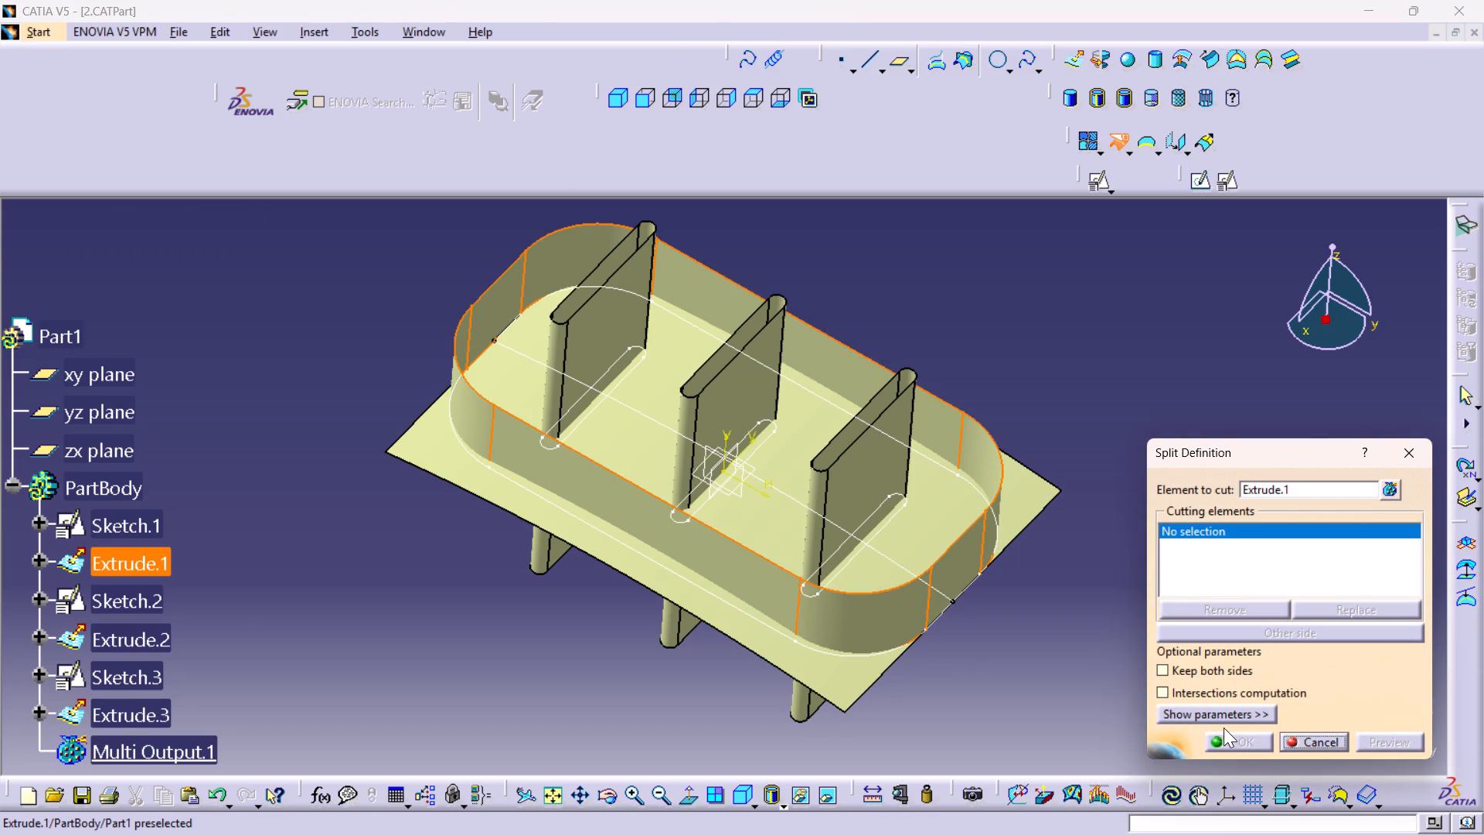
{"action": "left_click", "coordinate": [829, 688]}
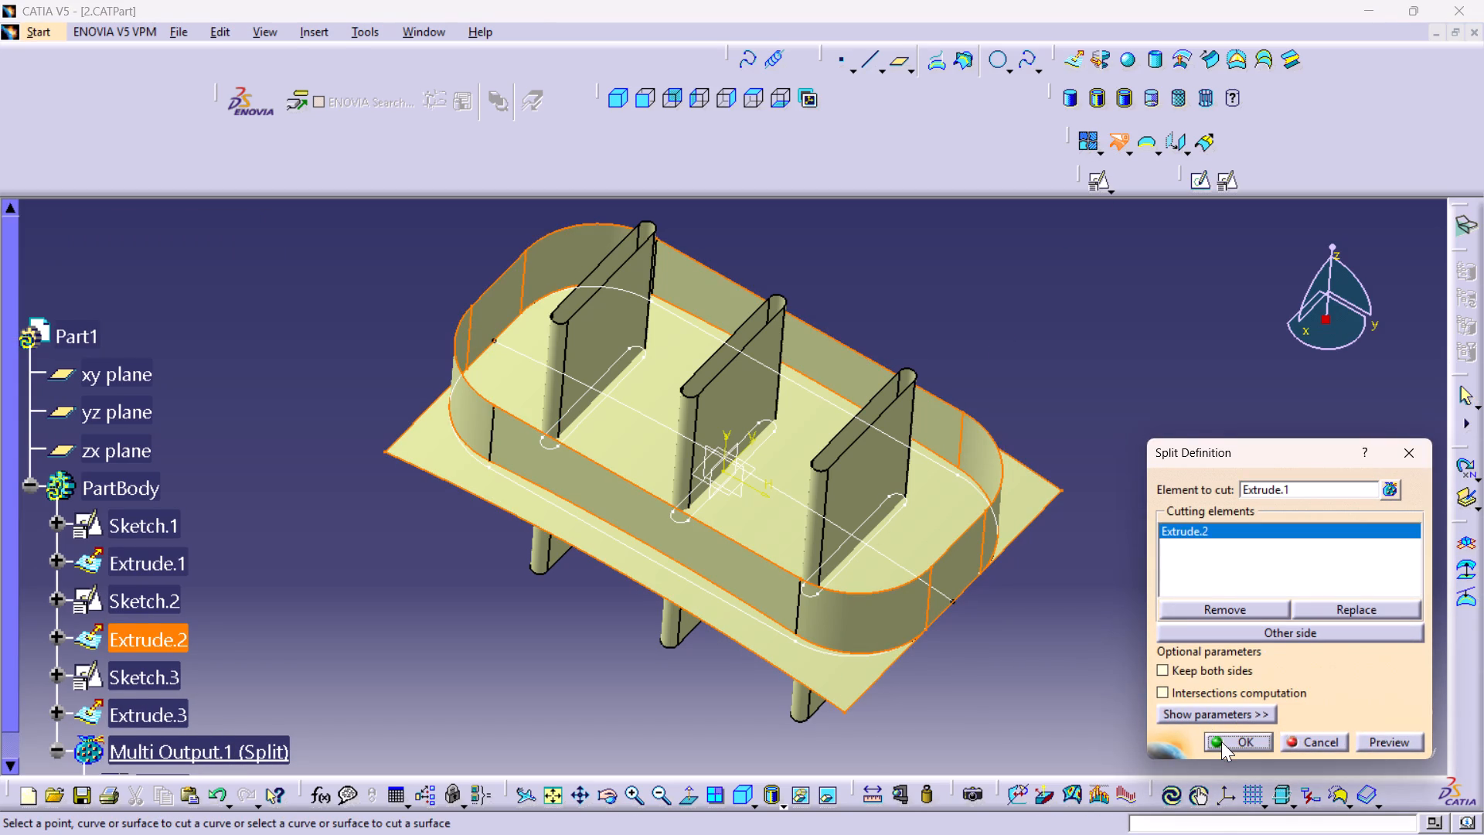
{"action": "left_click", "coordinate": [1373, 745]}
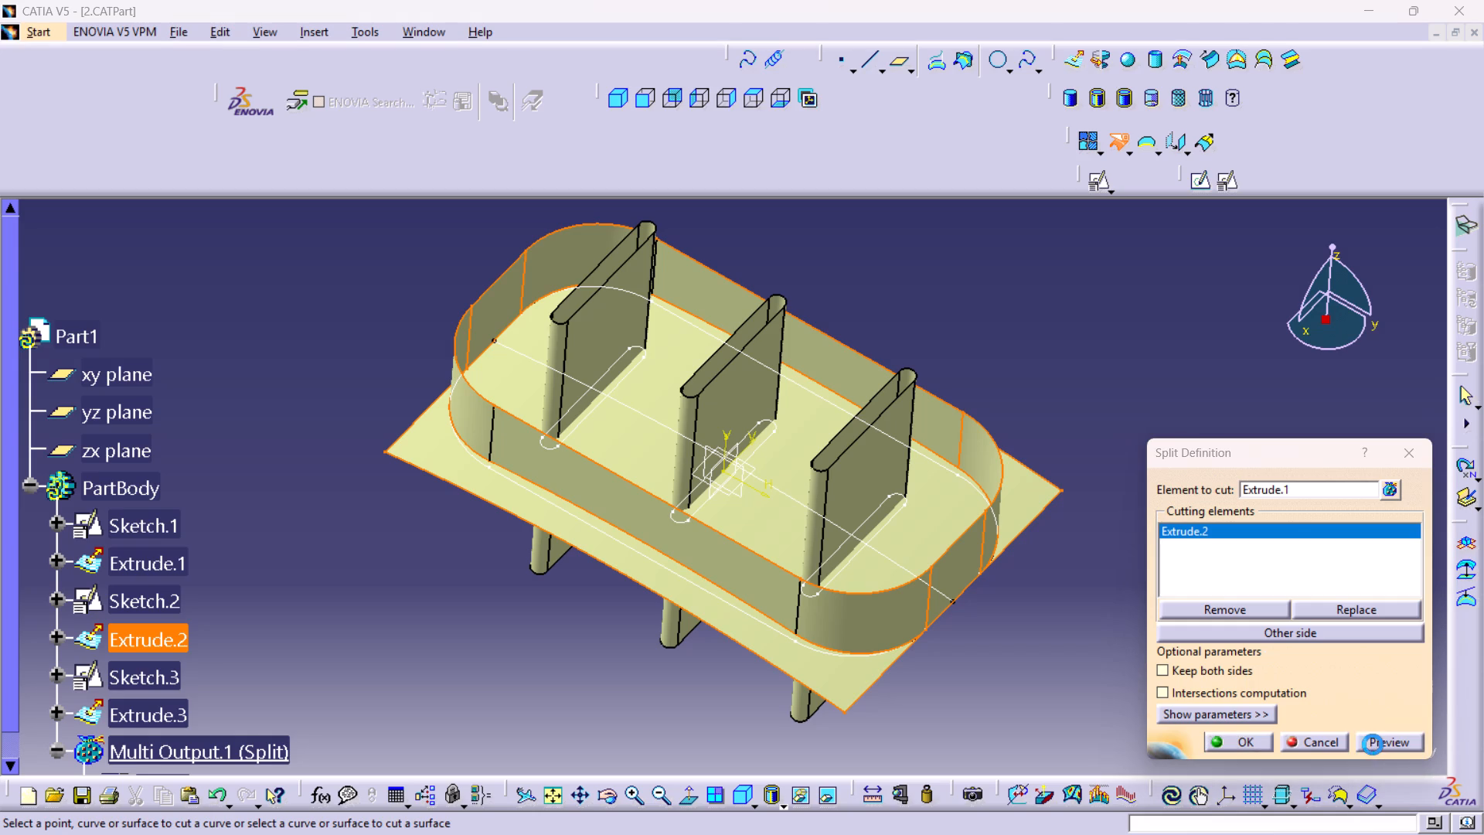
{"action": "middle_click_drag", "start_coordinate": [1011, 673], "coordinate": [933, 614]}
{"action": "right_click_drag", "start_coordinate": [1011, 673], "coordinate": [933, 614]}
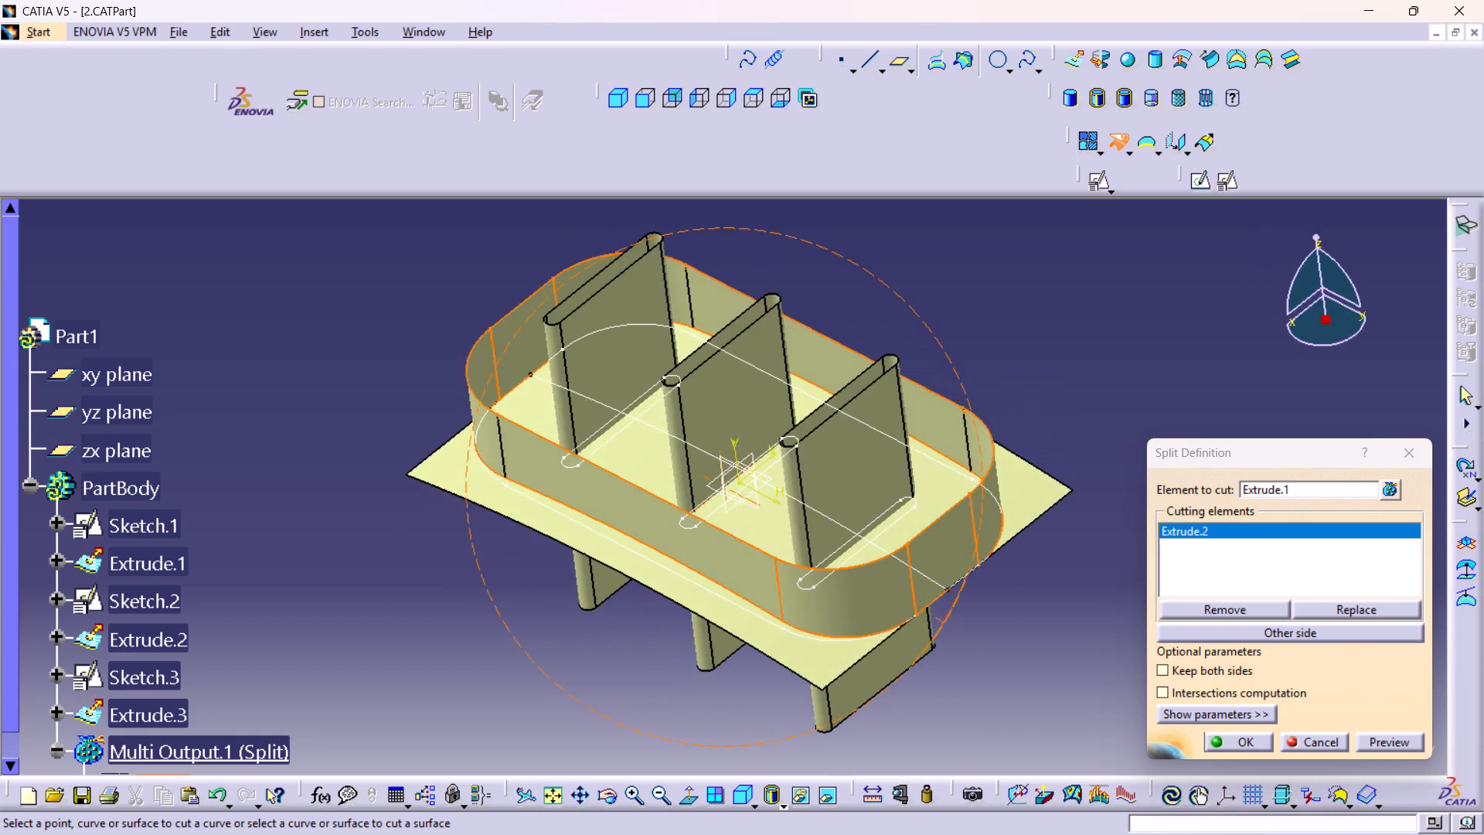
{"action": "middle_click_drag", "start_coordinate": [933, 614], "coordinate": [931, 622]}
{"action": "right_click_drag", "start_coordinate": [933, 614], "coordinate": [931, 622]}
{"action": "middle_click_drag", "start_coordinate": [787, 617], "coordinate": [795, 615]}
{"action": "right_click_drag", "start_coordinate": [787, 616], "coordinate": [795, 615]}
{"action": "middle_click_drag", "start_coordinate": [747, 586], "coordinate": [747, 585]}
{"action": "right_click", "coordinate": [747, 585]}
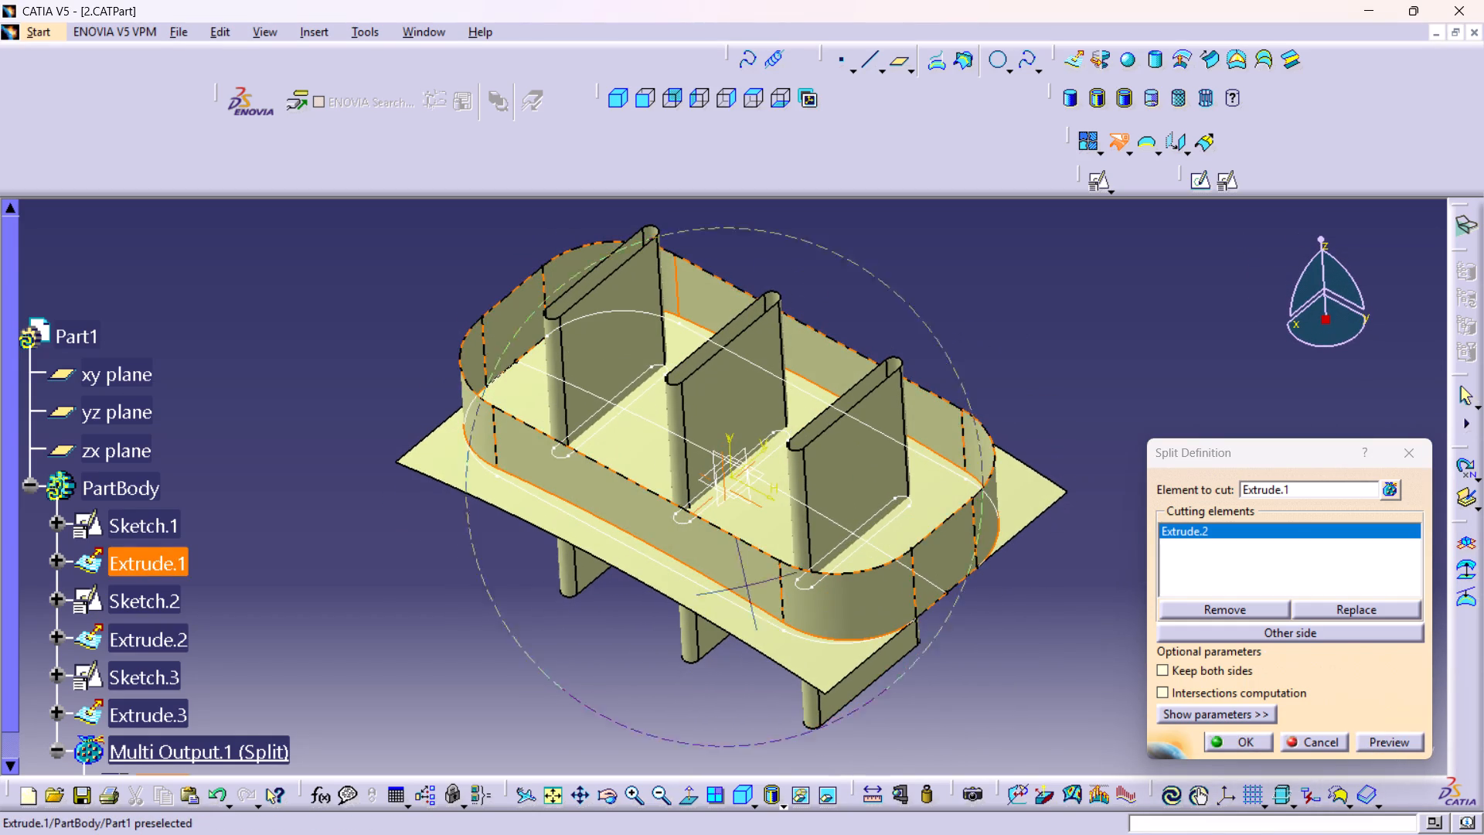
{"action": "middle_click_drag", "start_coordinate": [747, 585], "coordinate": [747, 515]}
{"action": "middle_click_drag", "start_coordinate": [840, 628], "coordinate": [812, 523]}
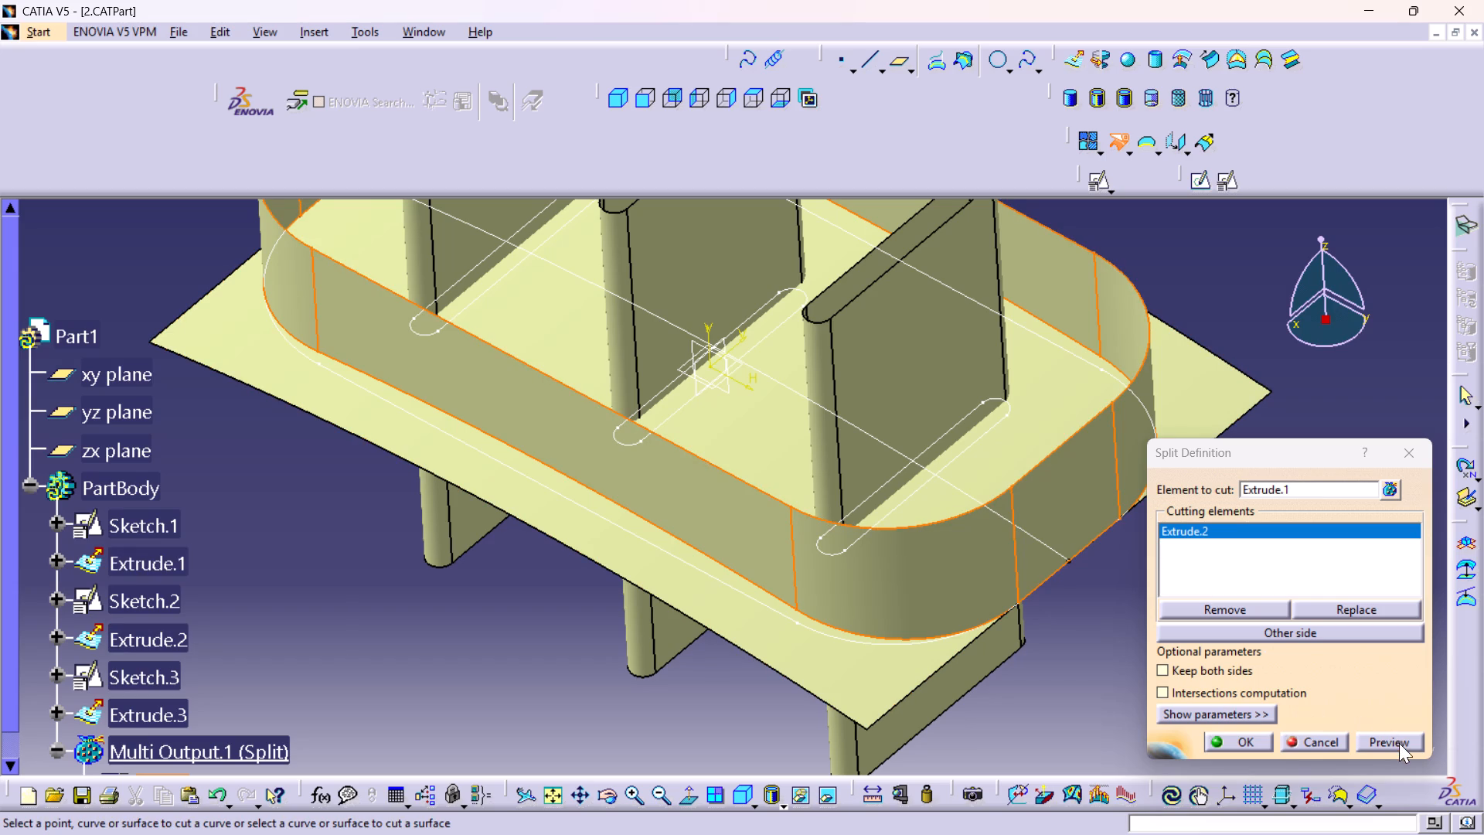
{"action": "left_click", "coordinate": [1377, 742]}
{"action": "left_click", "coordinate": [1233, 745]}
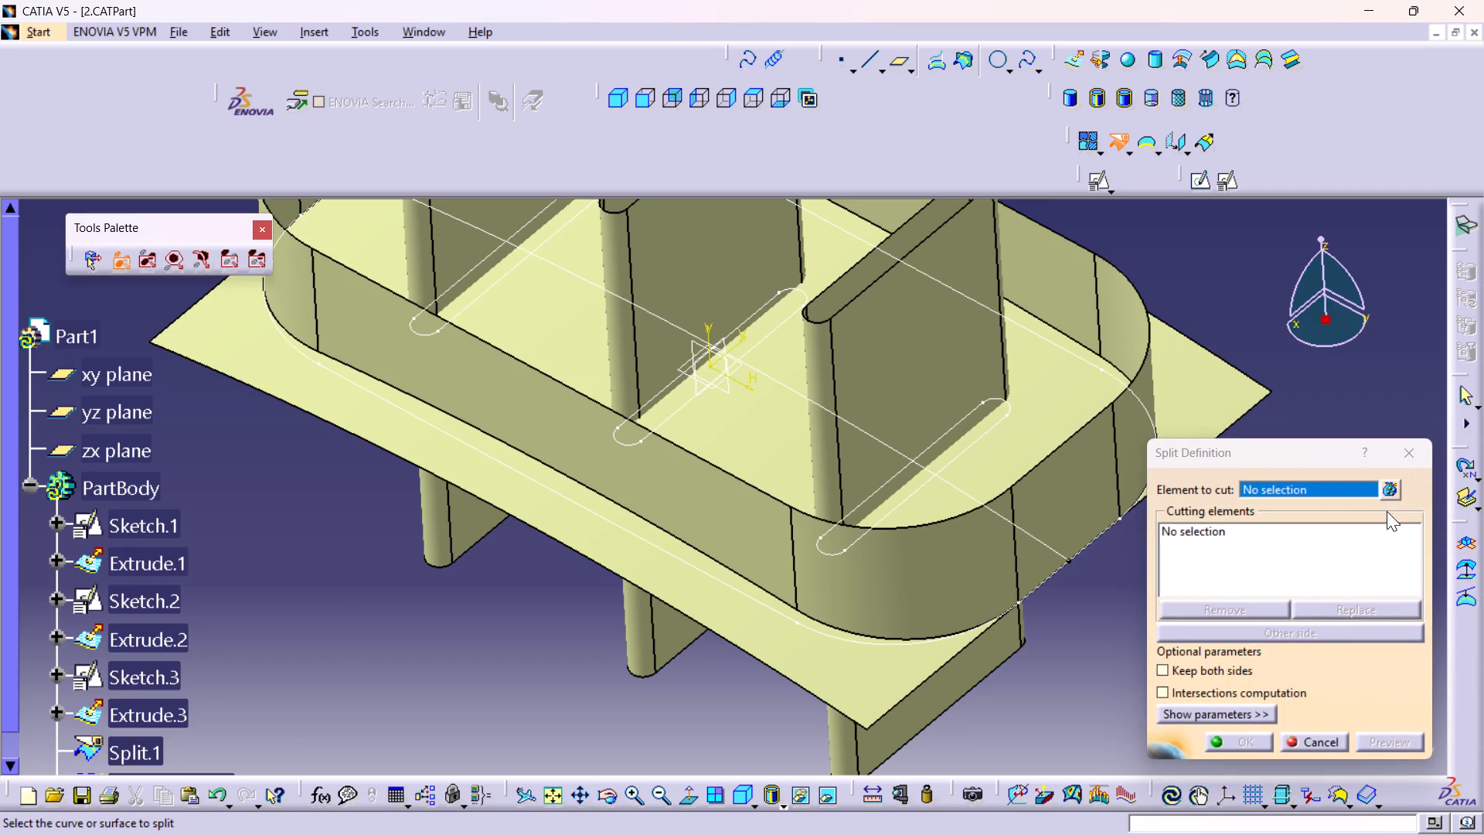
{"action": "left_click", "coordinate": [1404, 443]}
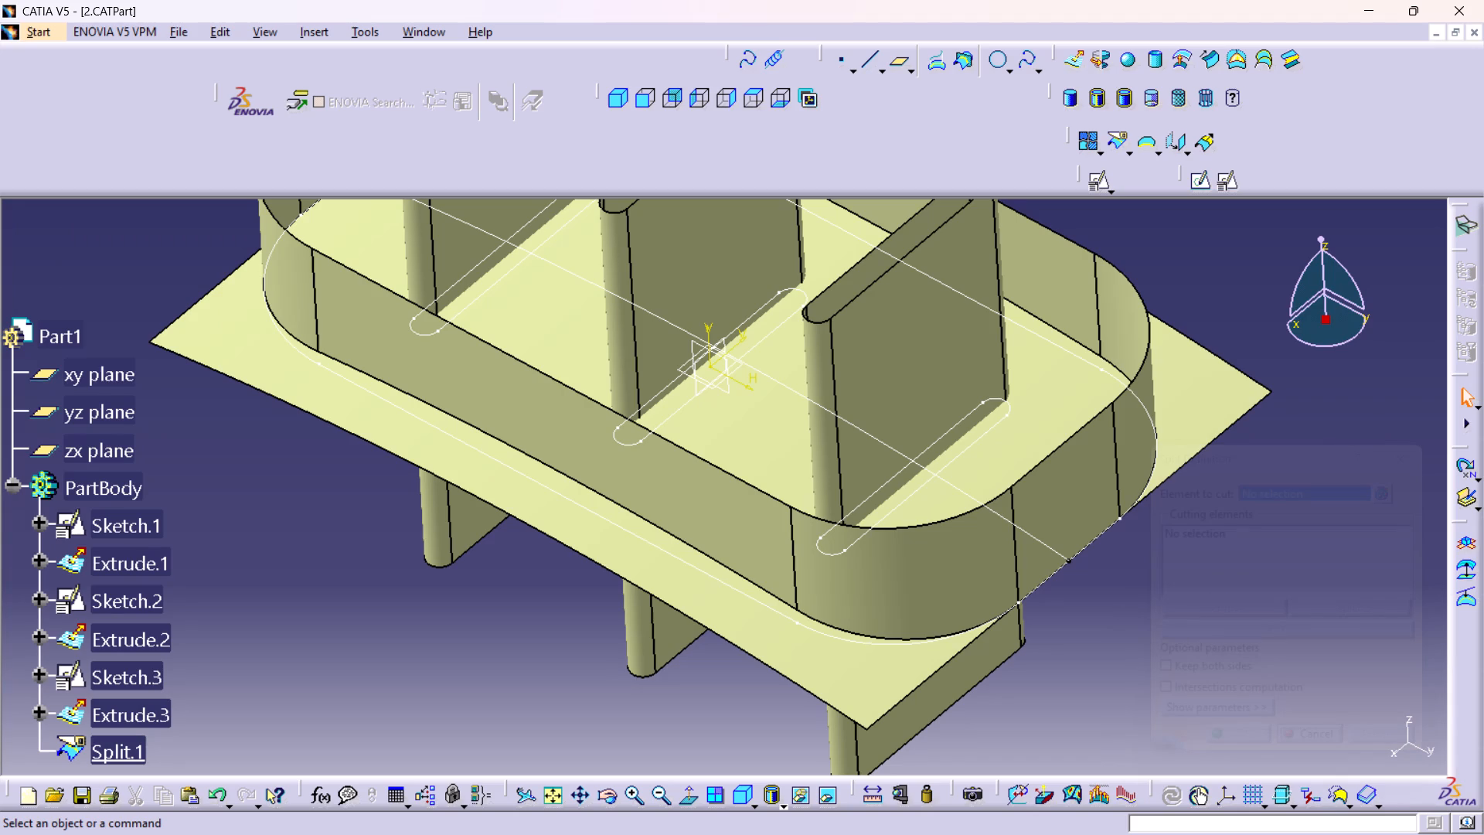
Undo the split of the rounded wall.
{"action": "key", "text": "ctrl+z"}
Trim Extrude.1 and Extrude.2 in Standard mode, keeping the rounded wall above the arc surface and the arc surface inside the wall.
{"action": "middle_click_drag", "start_coordinate": [1151, 622], "coordinate": [1177, 671], "text": "ctrl"}
{"action": "right_click", "coordinate": [1151, 622], "text": "ctrl"}
{"action": "middle_click_drag", "start_coordinate": [1108, 588], "coordinate": [1132, 683], "text": "ctrl"}
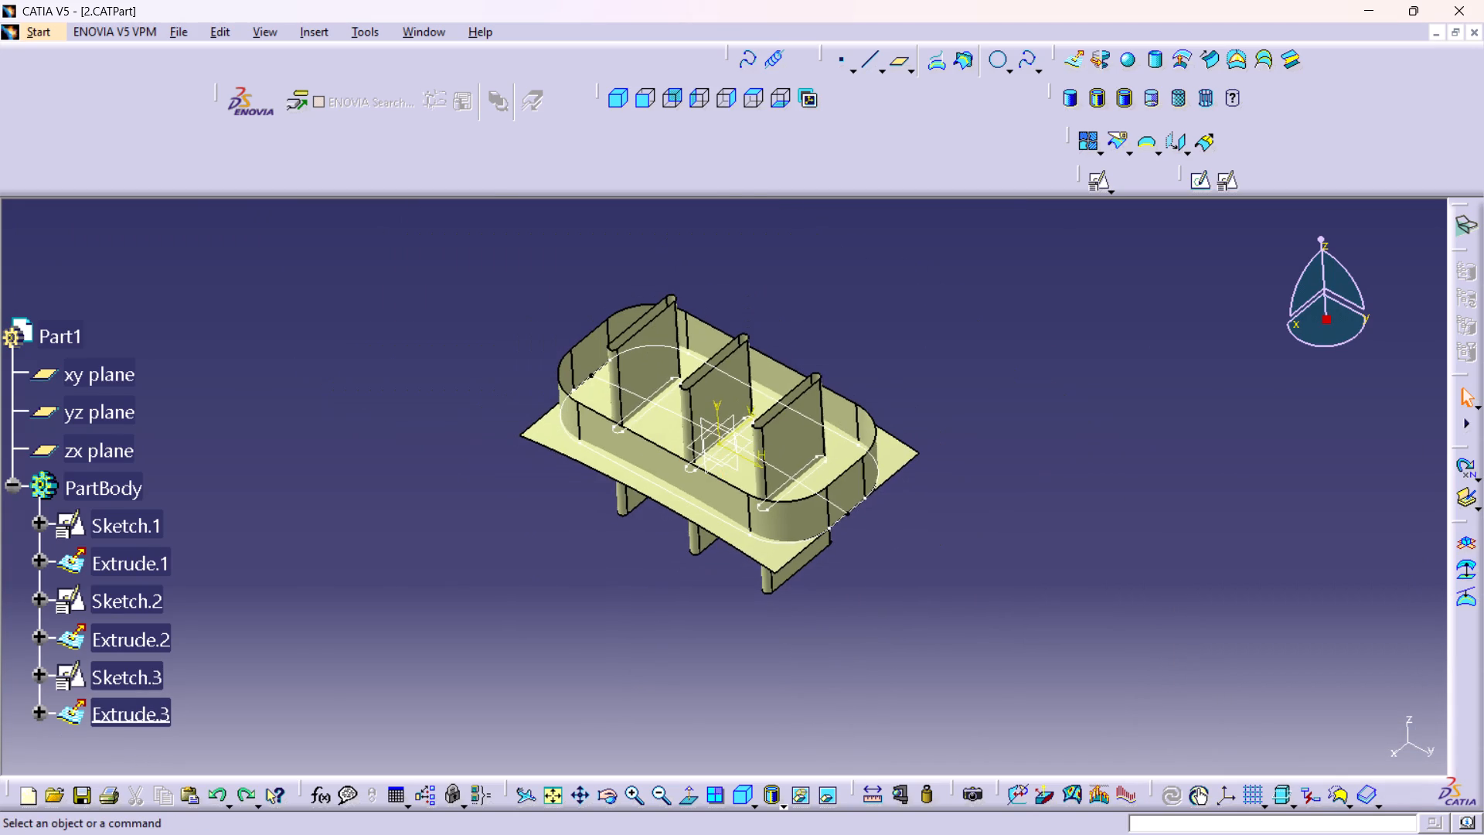
{"action": "middle_click_drag", "start_coordinate": [1069, 618], "coordinate": [1045, 522], "text": "ctrl"}
{"action": "right_click", "coordinate": [1069, 617], "text": "ctrl"}
{"action": "middle_click_drag", "start_coordinate": [1064, 587], "coordinate": [1104, 663], "text": "ctrl"}
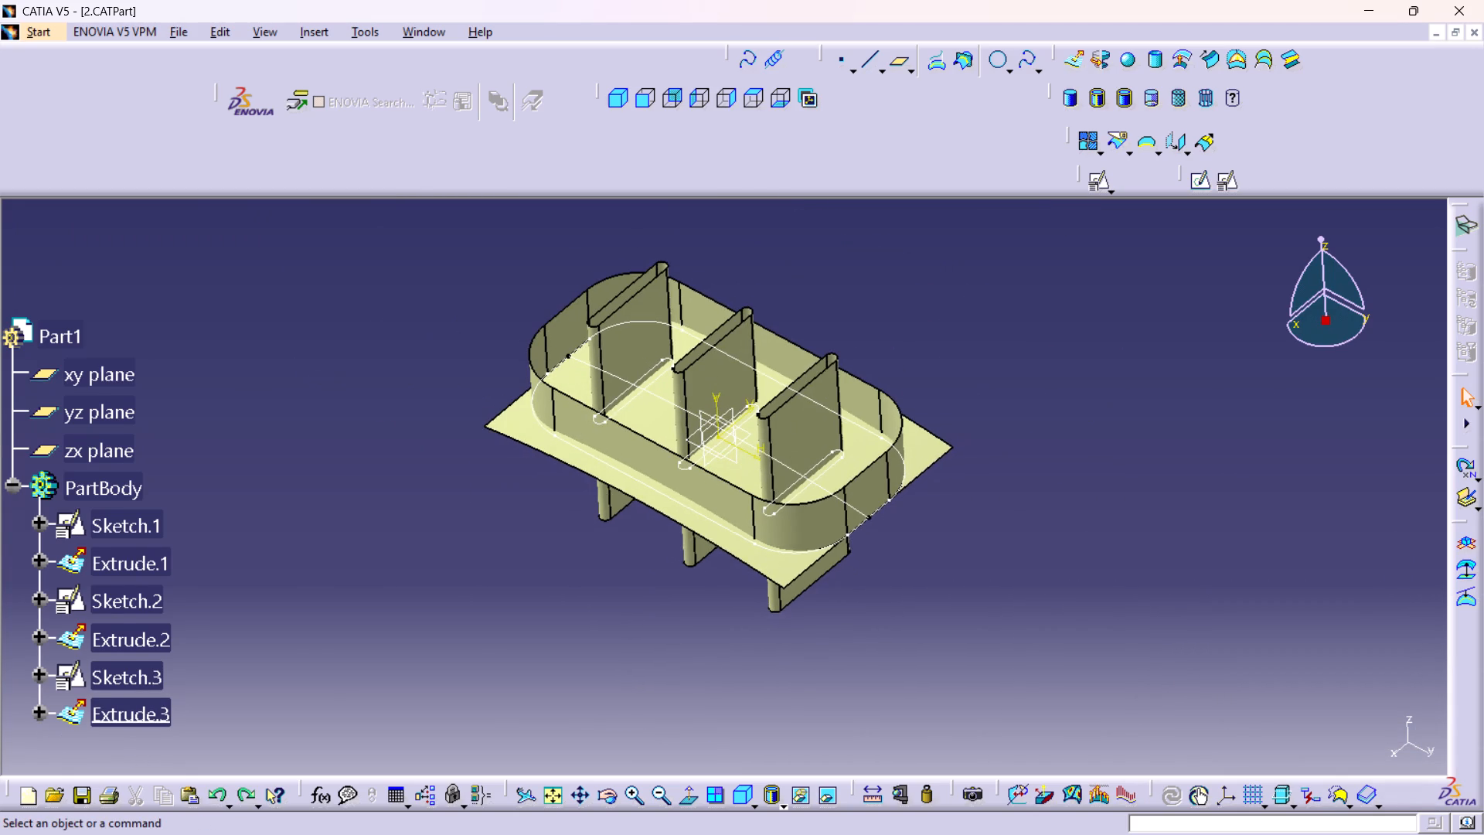
{"action": "middle_click_drag", "start_coordinate": [1028, 593], "coordinate": [994, 522]}
{"action": "right_click", "coordinate": [1028, 593]}
{"action": "scroll", "coordinate": [1027, 592], "scroll_direction": "up", "scroll_amount": 1}
{"action": "middle_click_drag", "start_coordinate": [1067, 677], "coordinate": [1128, 753]}
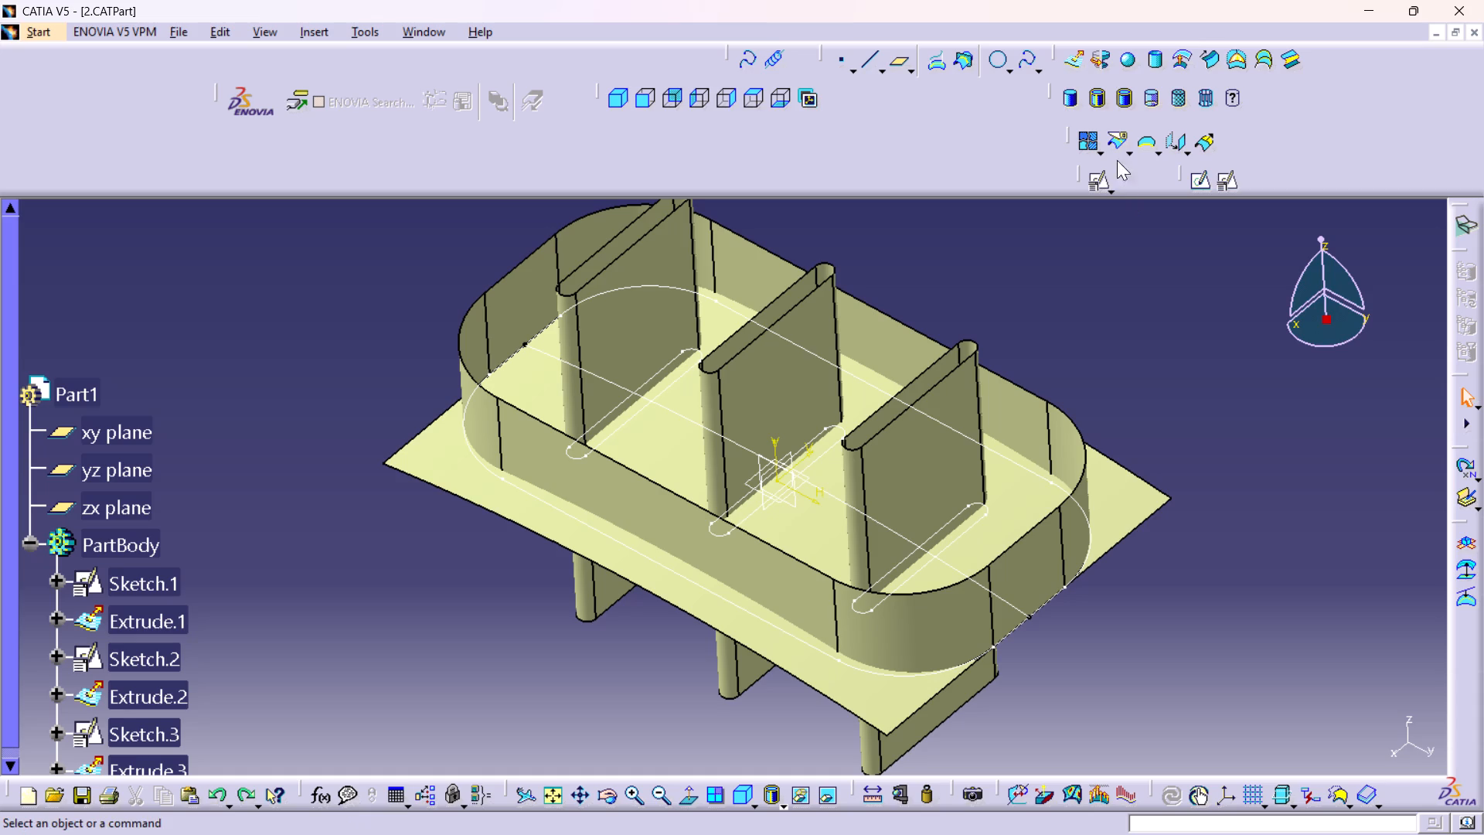
{"action": "double_click", "coordinate": [1121, 137]}
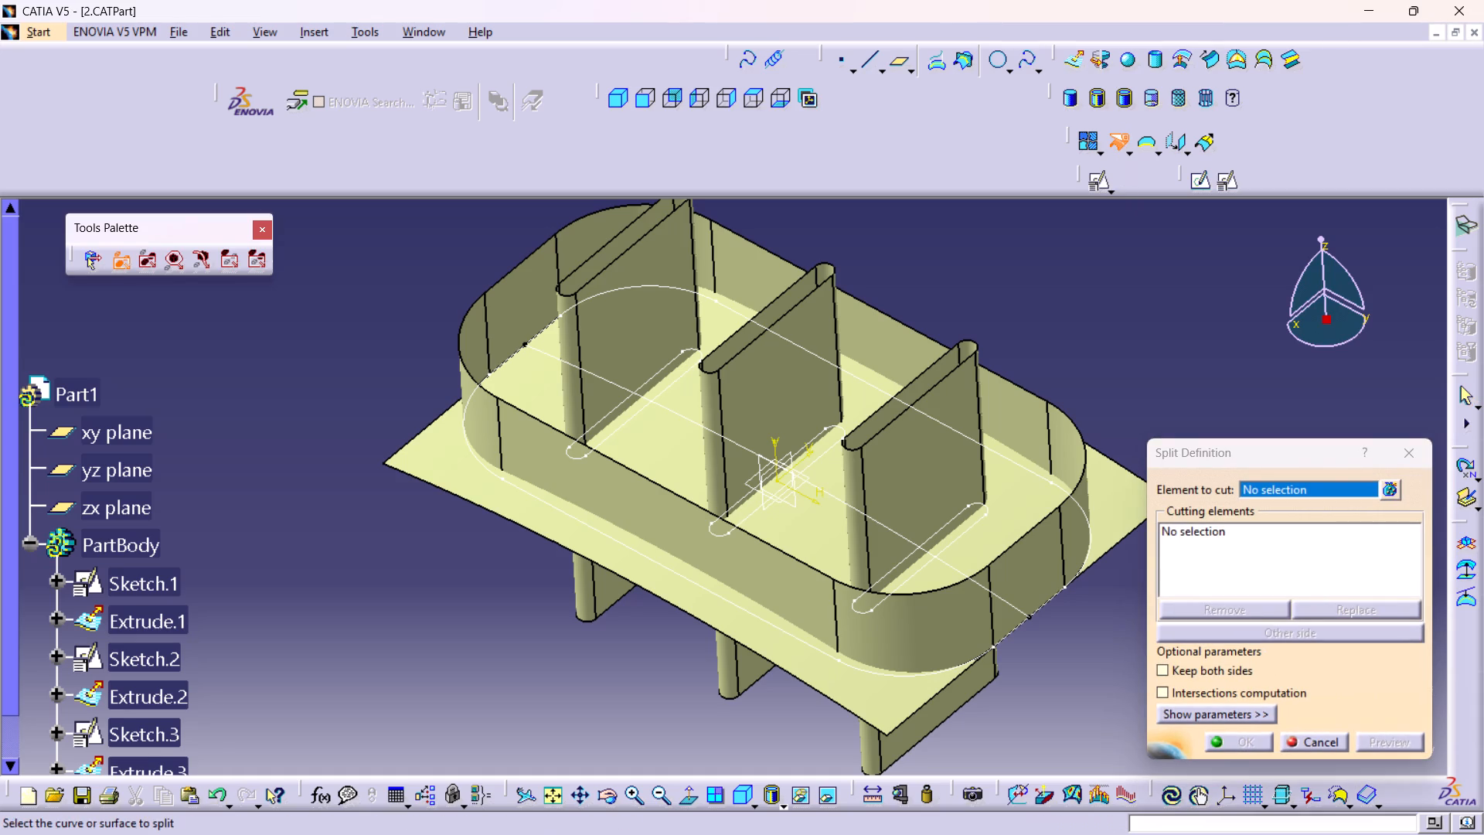
{"action": "left_click", "coordinate": [1414, 458]}
{"action": "left_click", "coordinate": [1125, 151]}
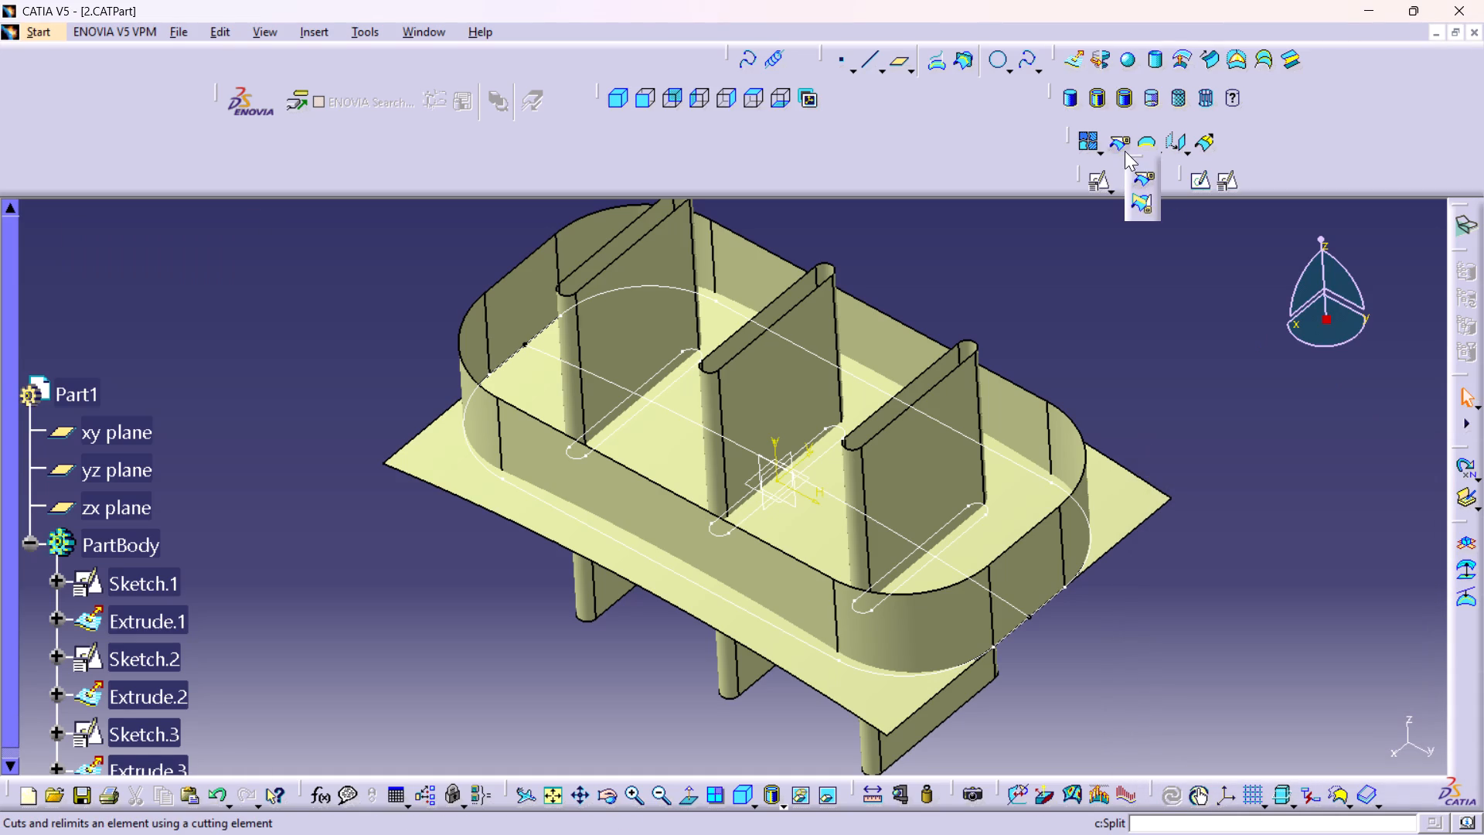
{"action": "left_click", "coordinate": [1140, 208]}
{"action": "double_click", "coordinate": [1140, 208]}
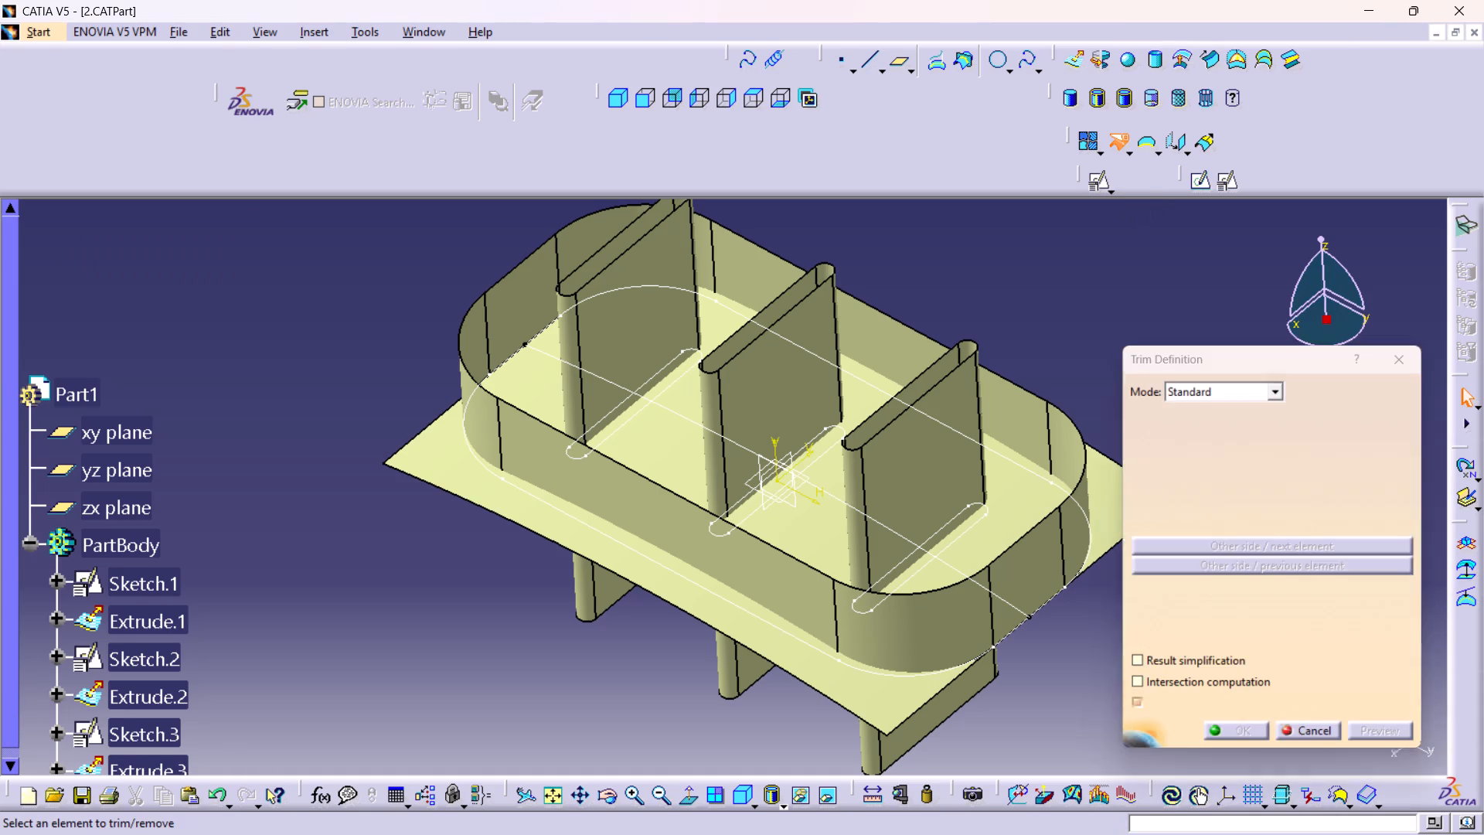
{"action": "left_click", "coordinate": [907, 633]}
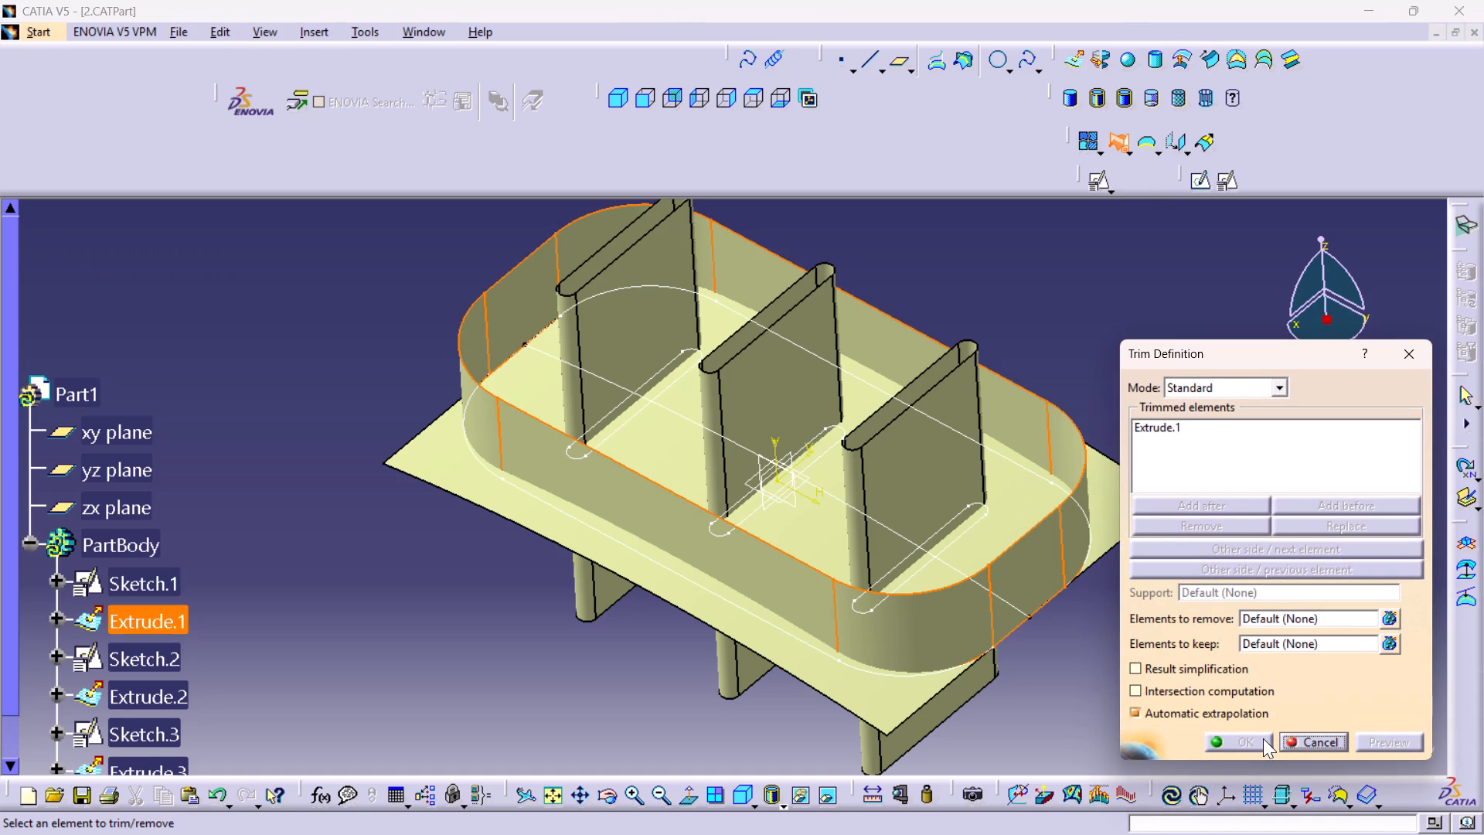
{"action": "left_click", "coordinate": [889, 696]}
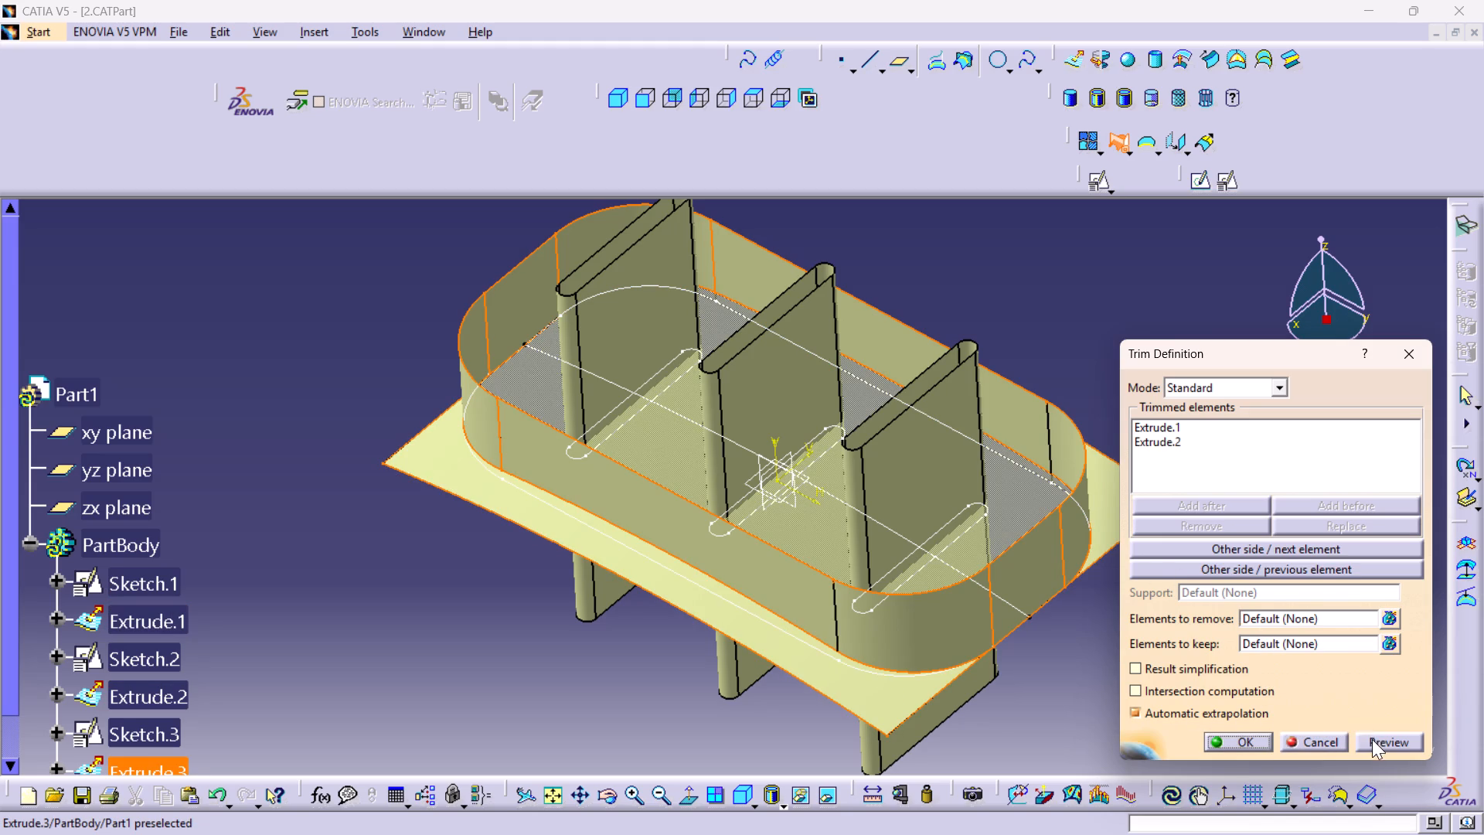
{"action": "left_click", "coordinate": [1372, 739]}
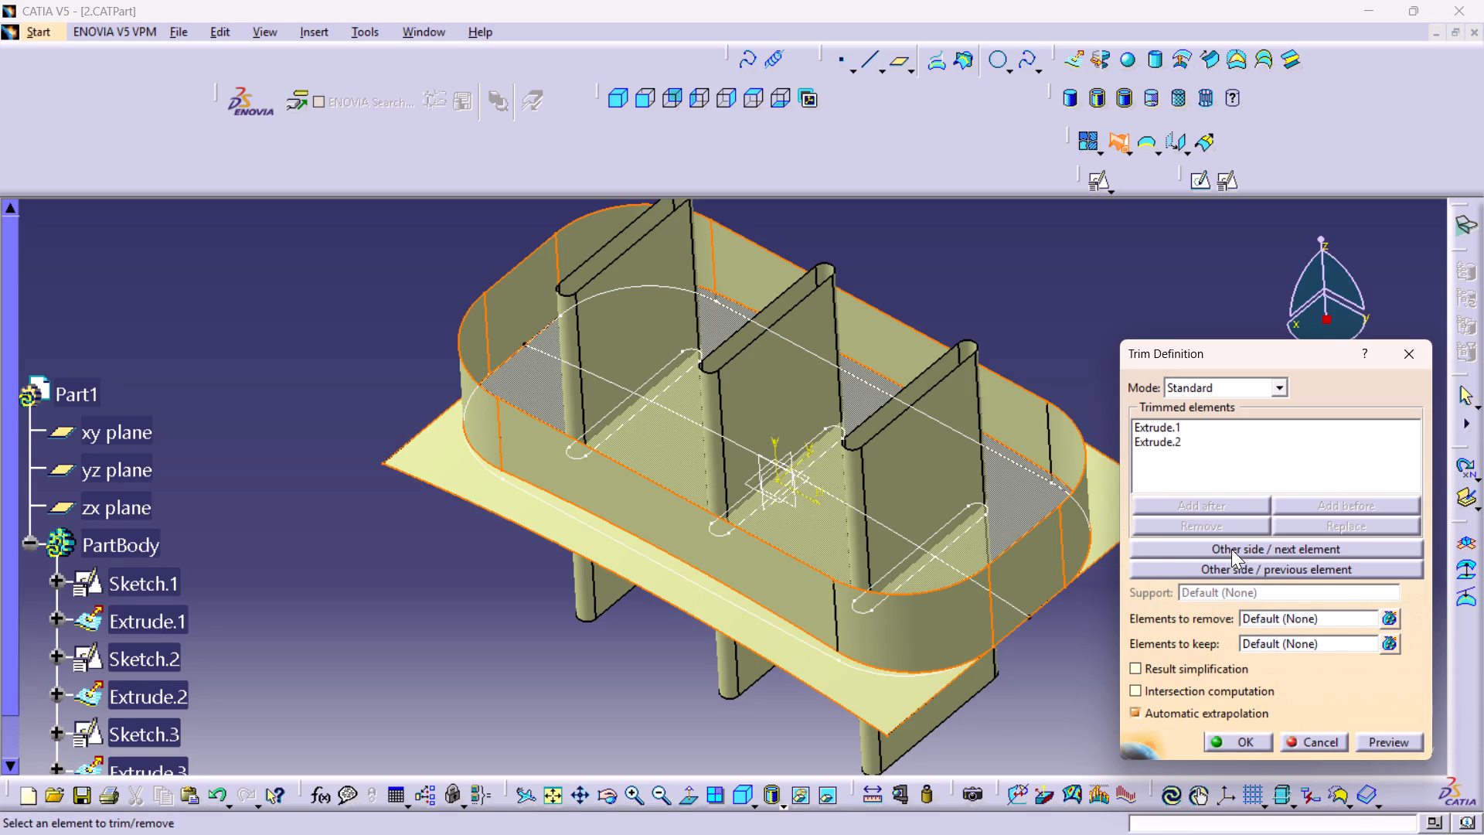
{"action": "left_click", "coordinate": [1229, 547]}
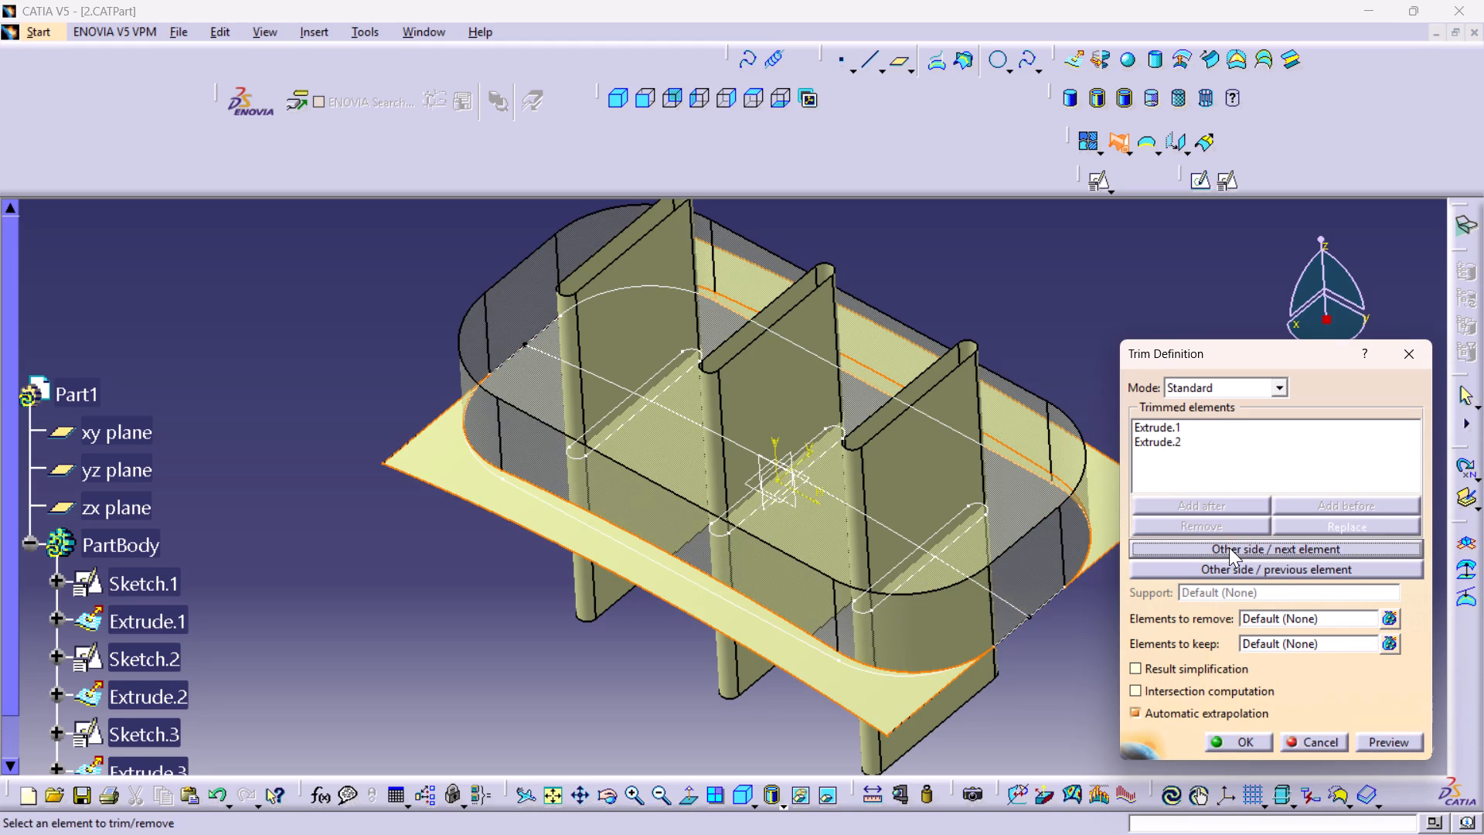
{"action": "left_click", "coordinate": [1229, 547]}
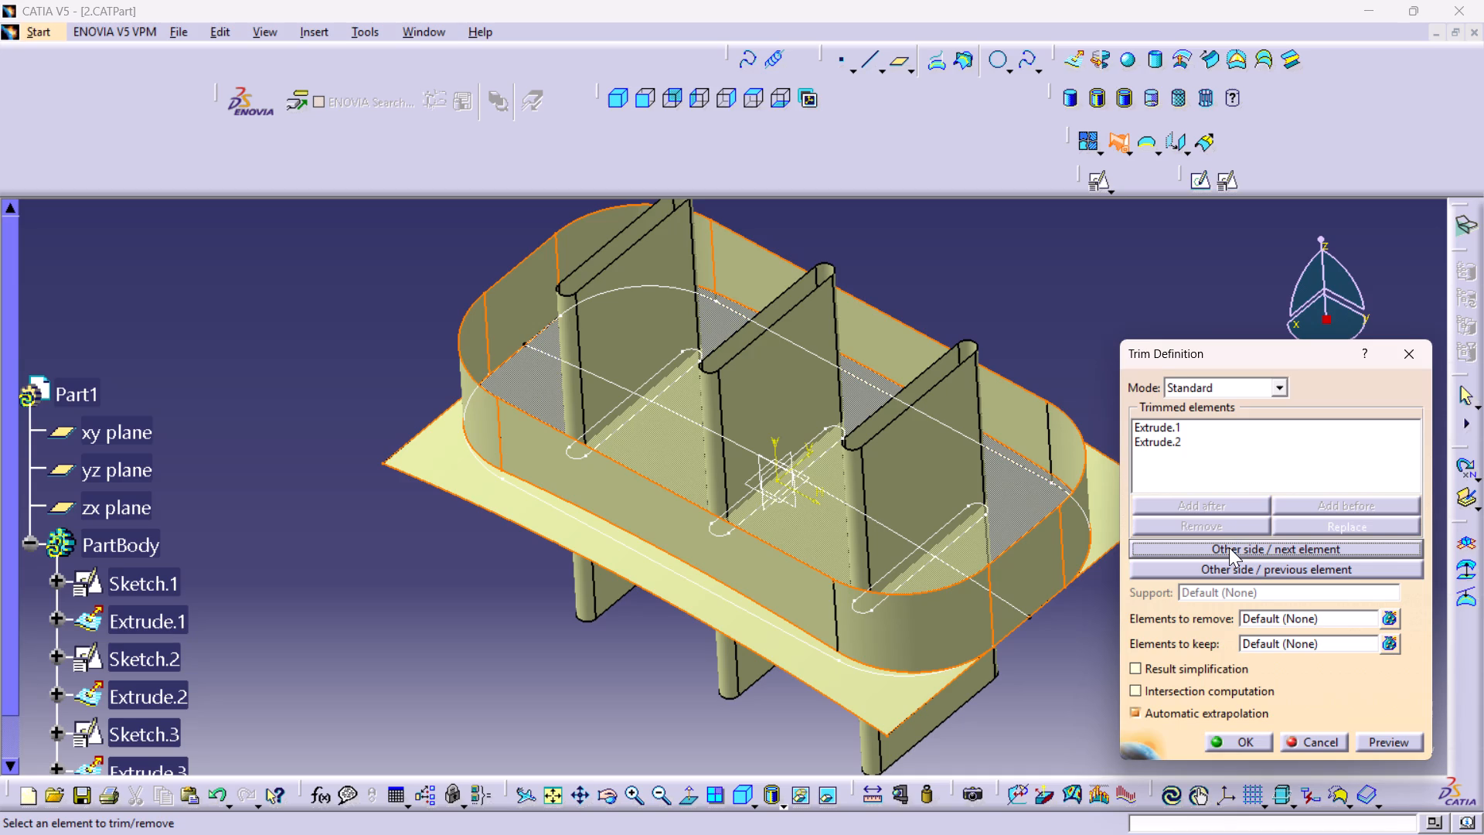
{"action": "left_click", "coordinate": [1286, 547]}
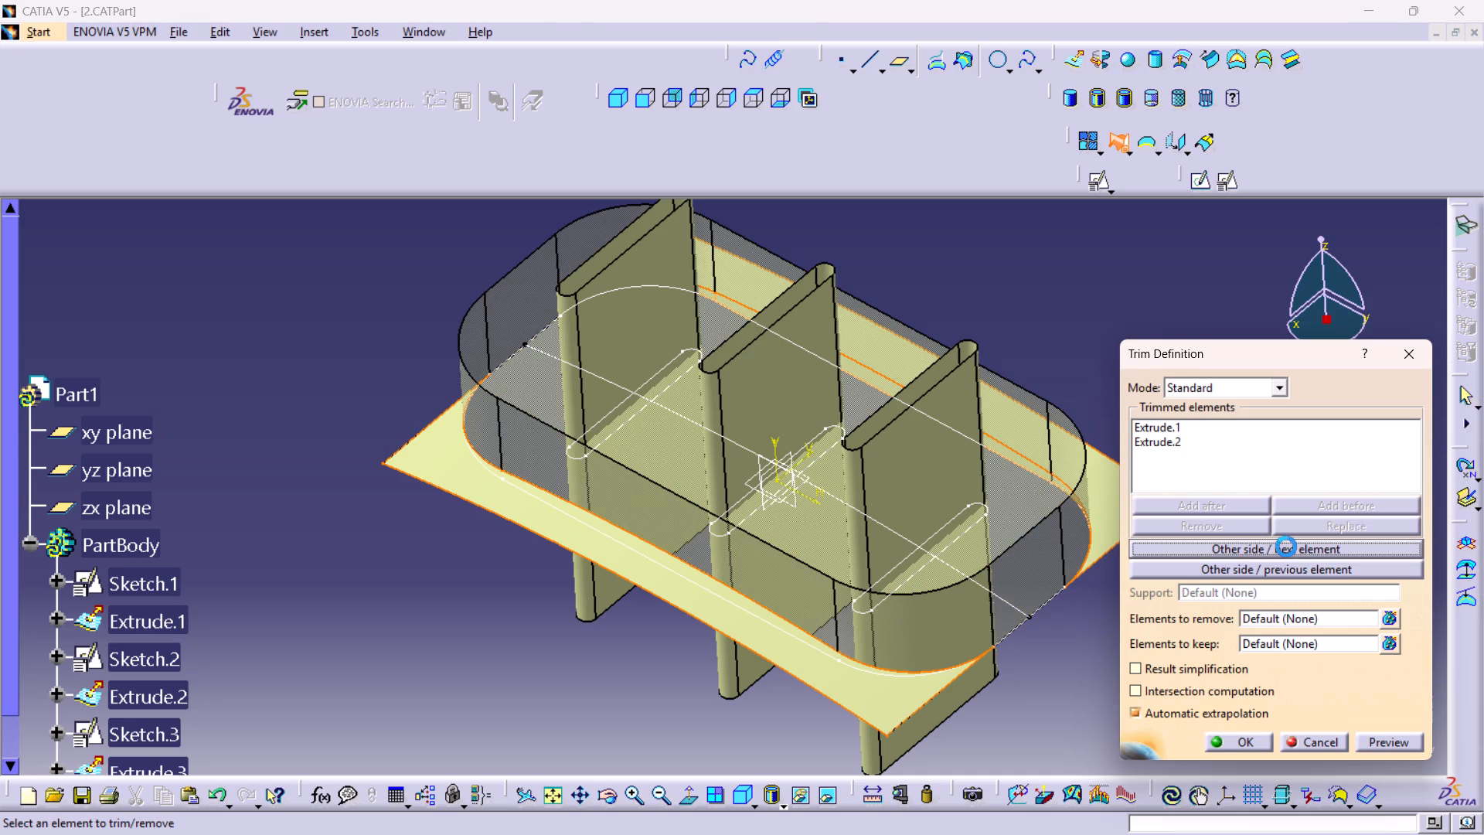
{"action": "left_click", "coordinate": [1286, 547]}
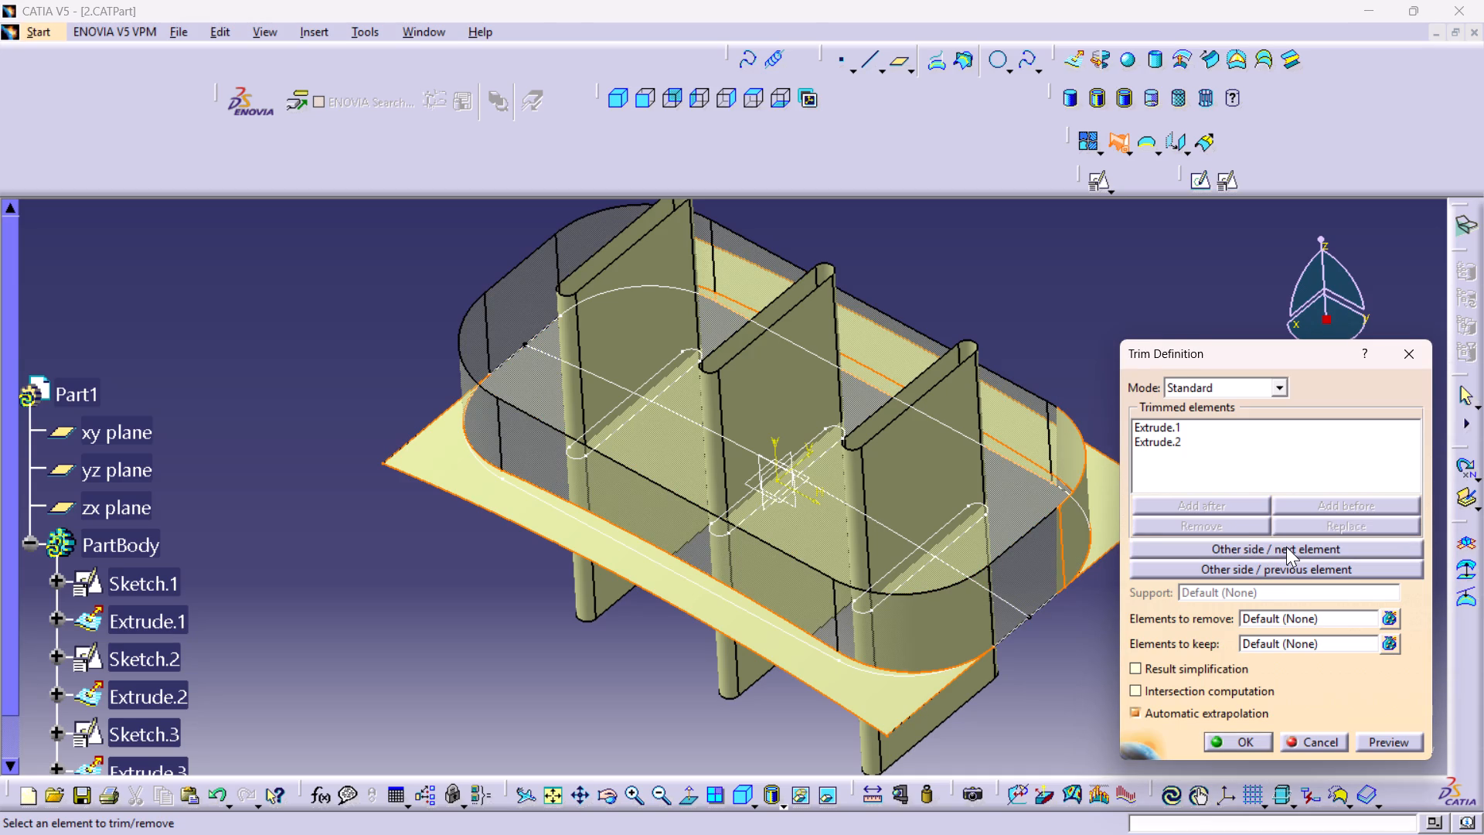
{"action": "left_click", "coordinate": [1227, 568]}
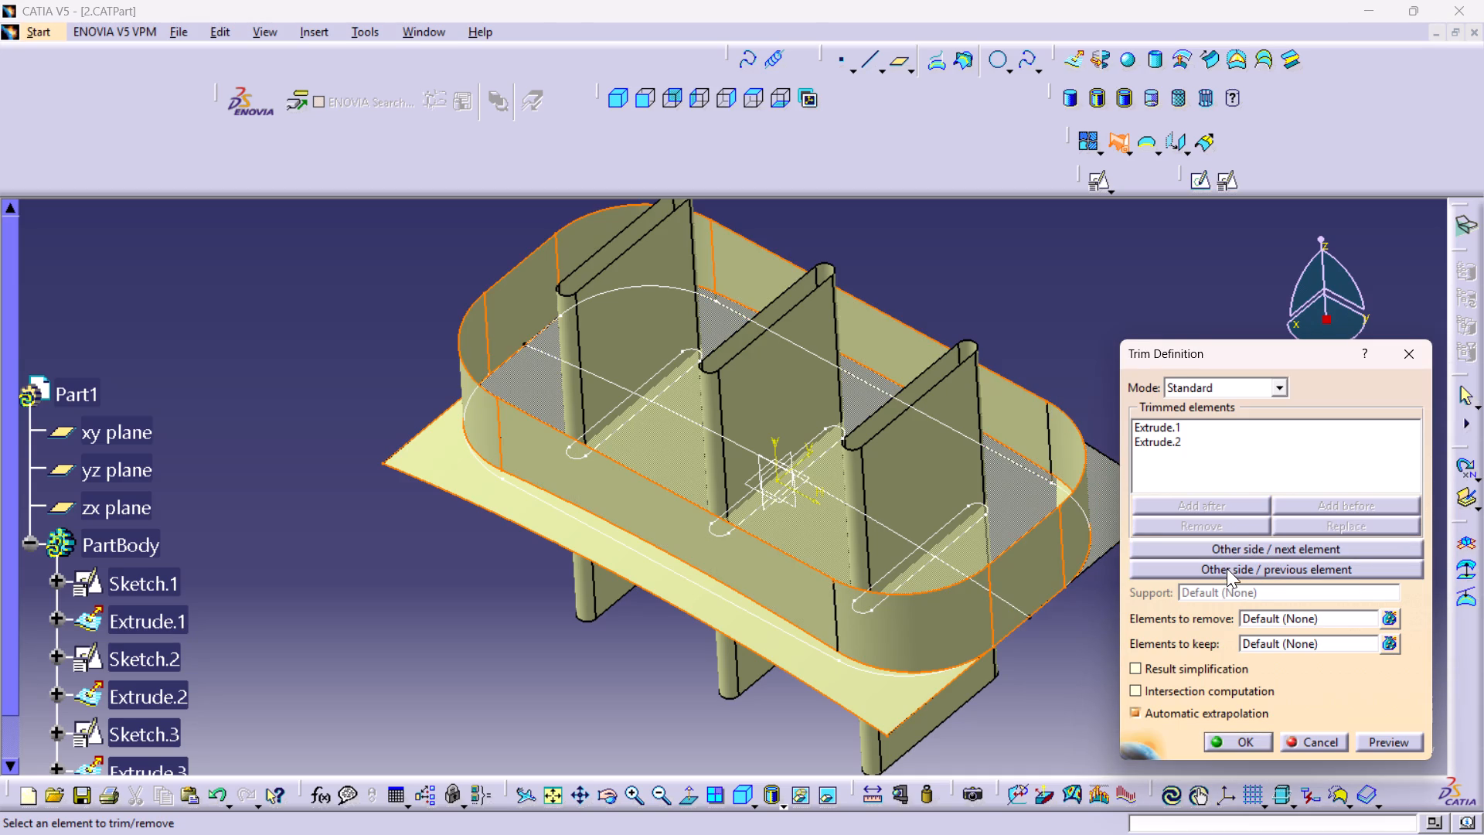
{"action": "left_click", "coordinate": [1248, 739]}
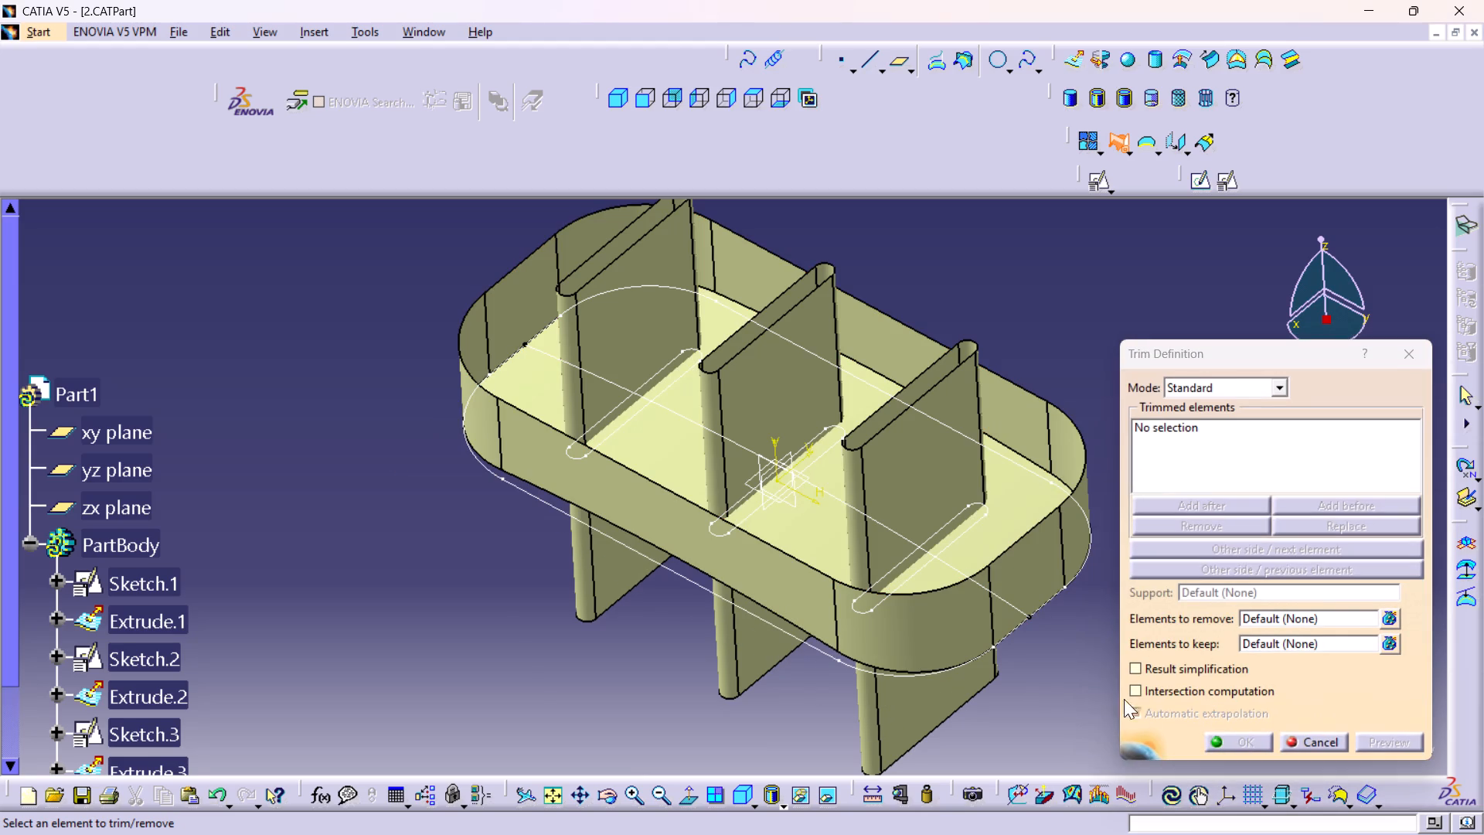
Trim the elongated-hole surfaces (Extrude.3) with the trimmed wall and floor (Trim.1) in Standard mode, keeping the portions above the floor.
{"action": "middle_click_drag", "start_coordinate": [989, 690], "coordinate": [1064, 699]}
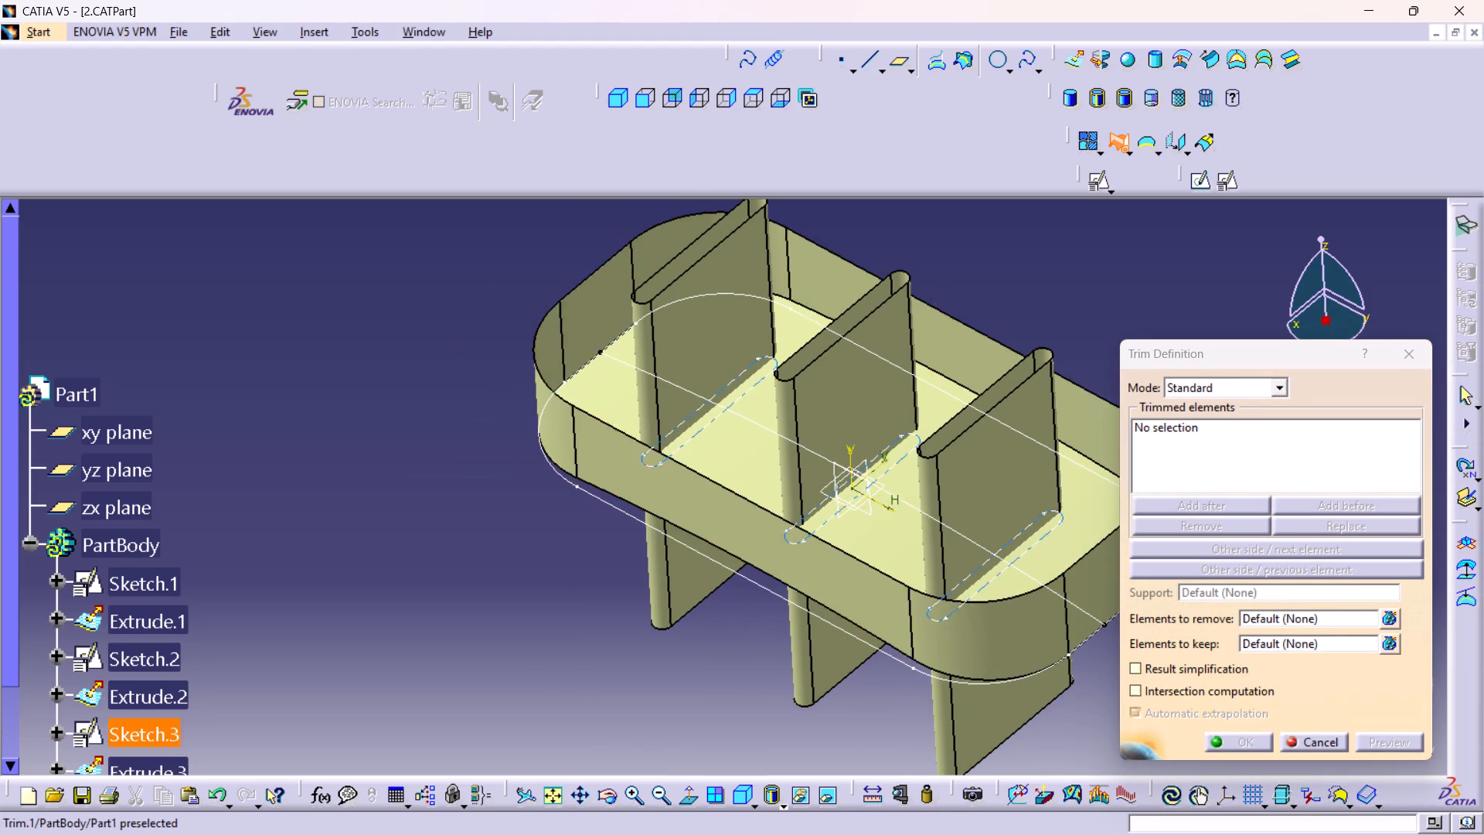
{"action": "left_click", "coordinate": [666, 334]}
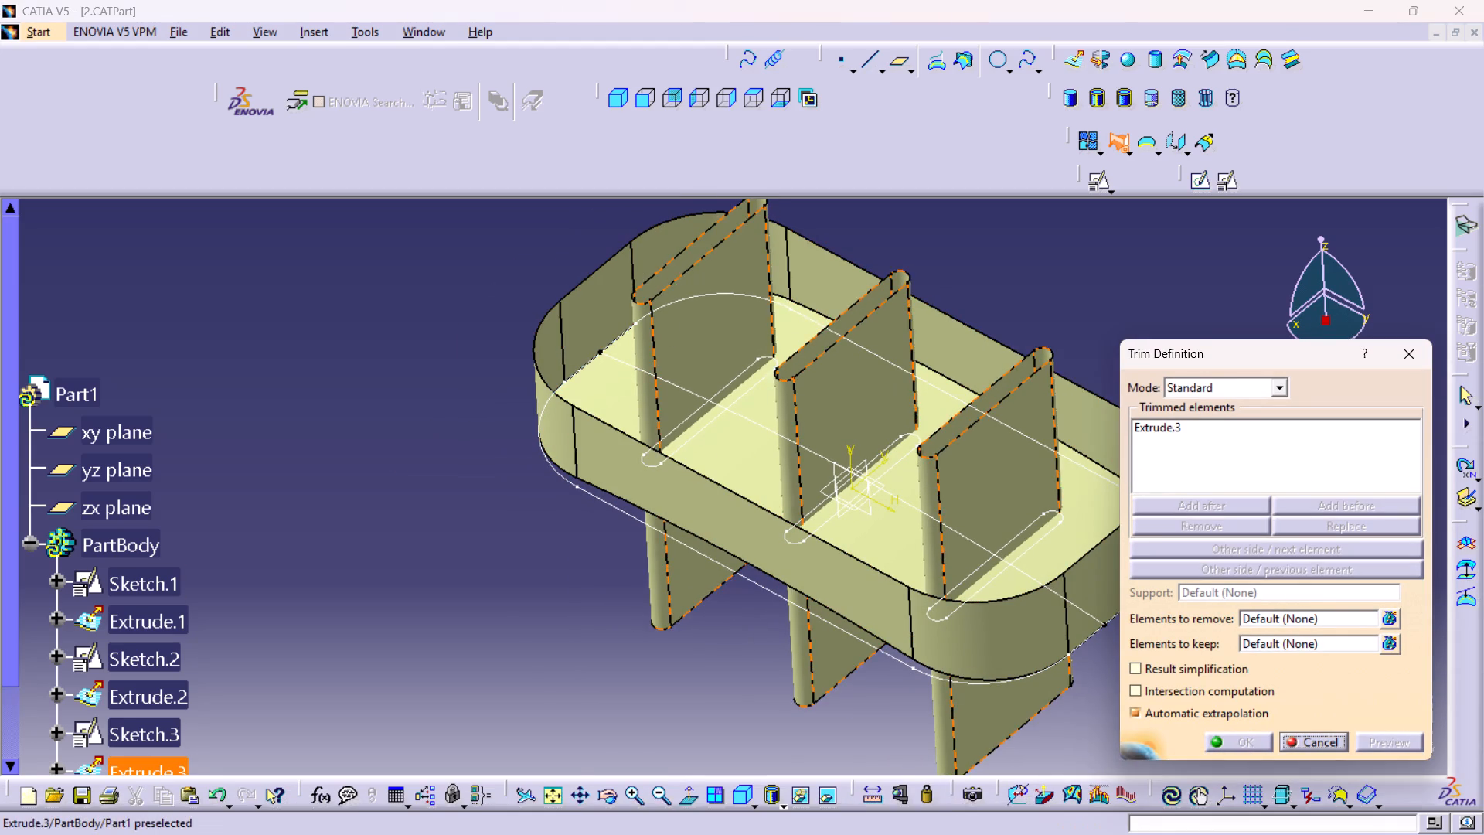
{"action": "left_click", "coordinate": [594, 438]}
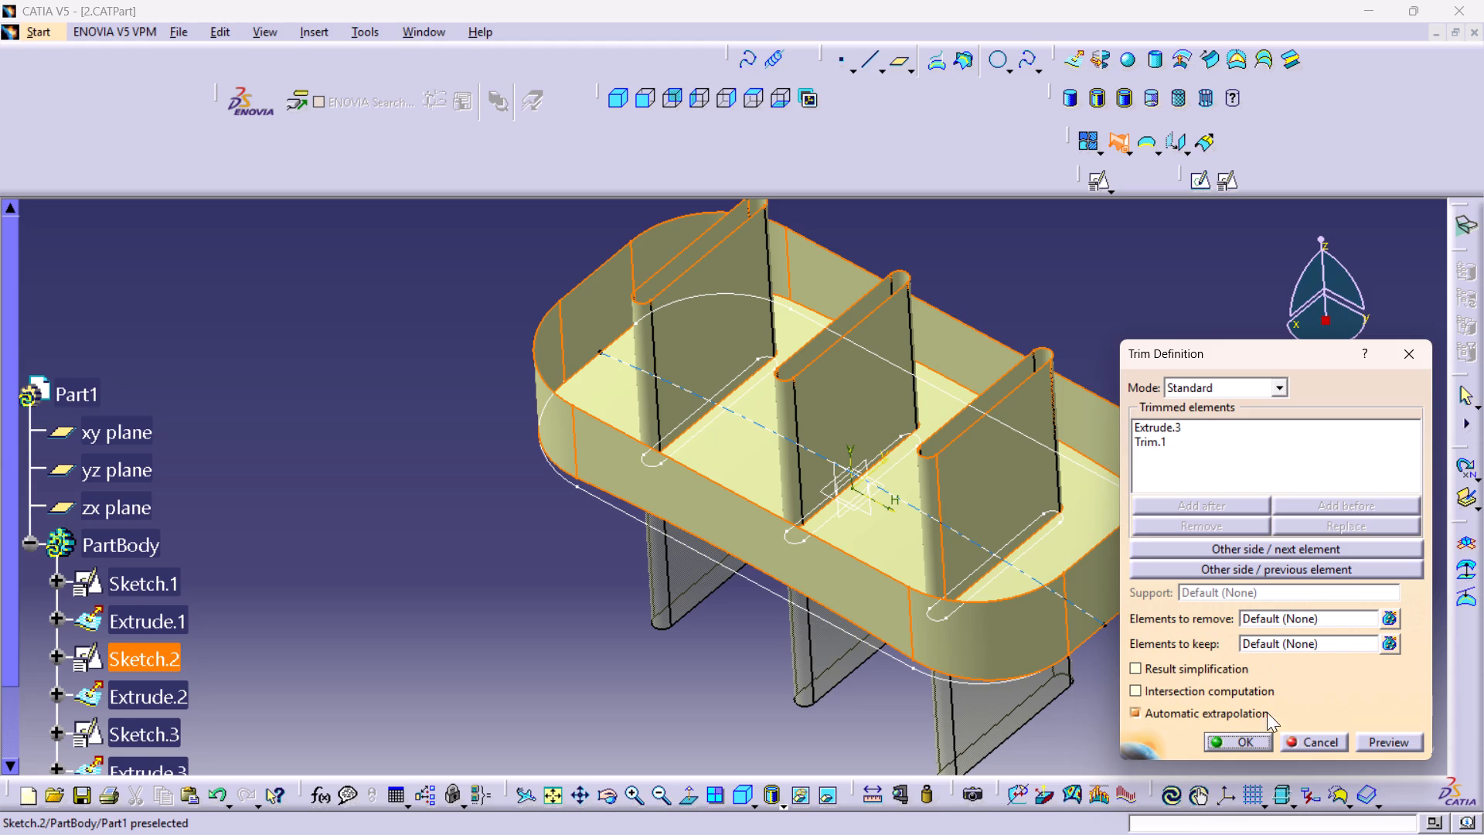
{"action": "left_click", "coordinate": [1232, 738]}
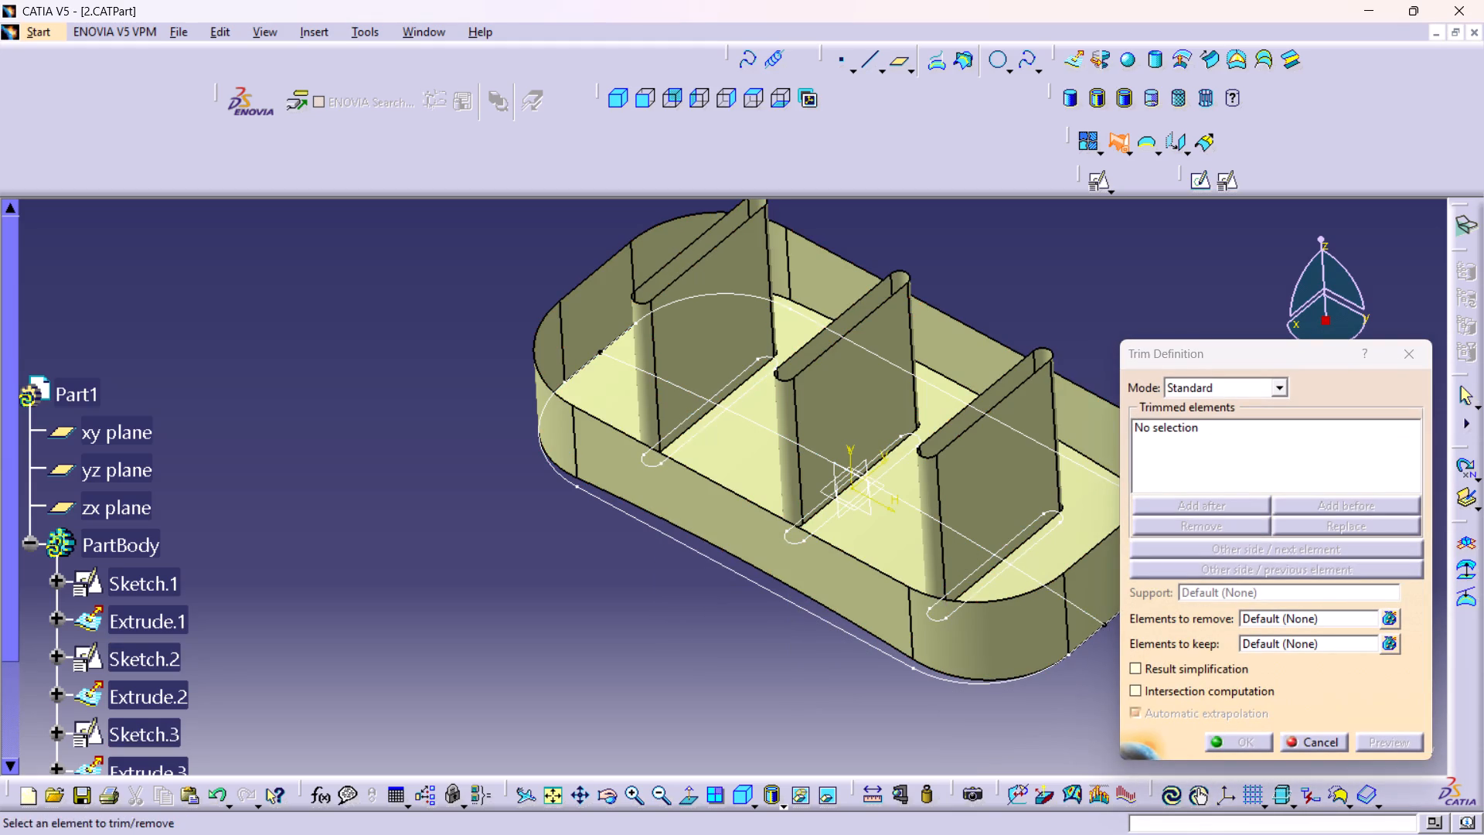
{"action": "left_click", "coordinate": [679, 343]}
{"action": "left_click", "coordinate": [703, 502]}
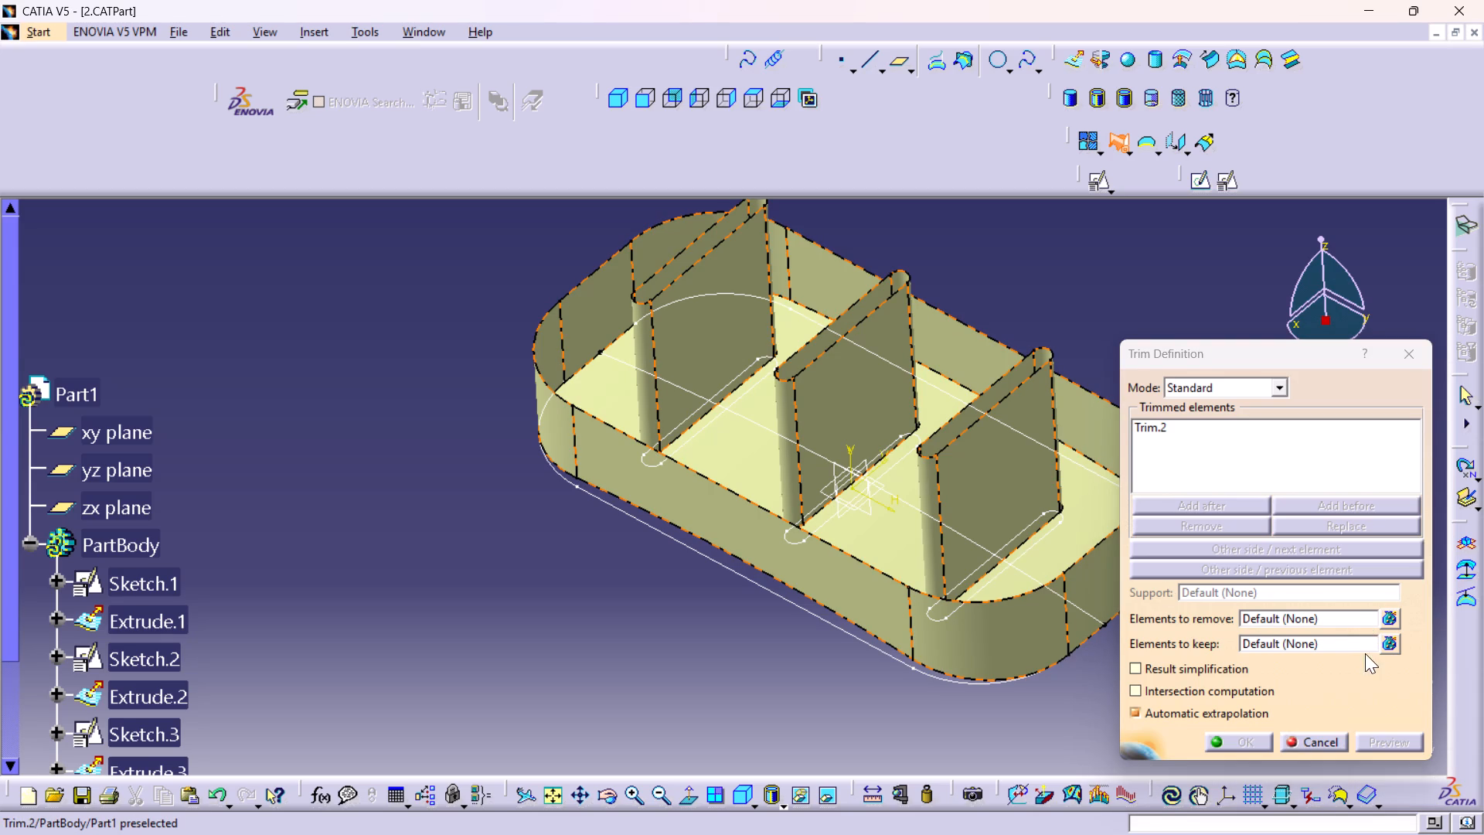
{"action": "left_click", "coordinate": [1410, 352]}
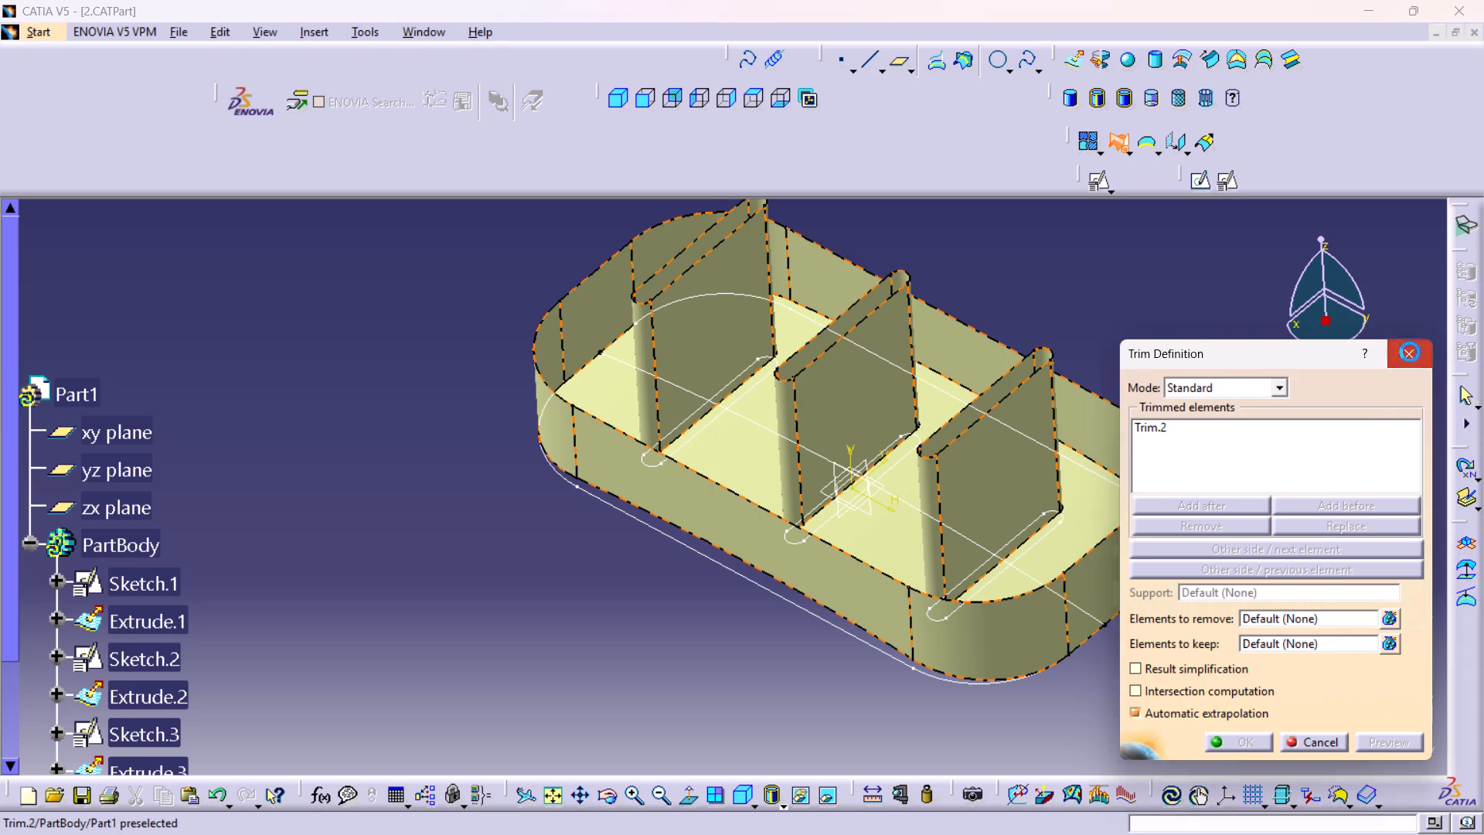
Examine the trimmed wall, arc floor and elongated-hole surfaces from the sides and underneath.
{"action": "middle_click_drag", "start_coordinate": [1204, 575], "coordinate": [639, 472]}
{"action": "right_click_drag", "start_coordinate": [1202, 576], "coordinate": [639, 472]}
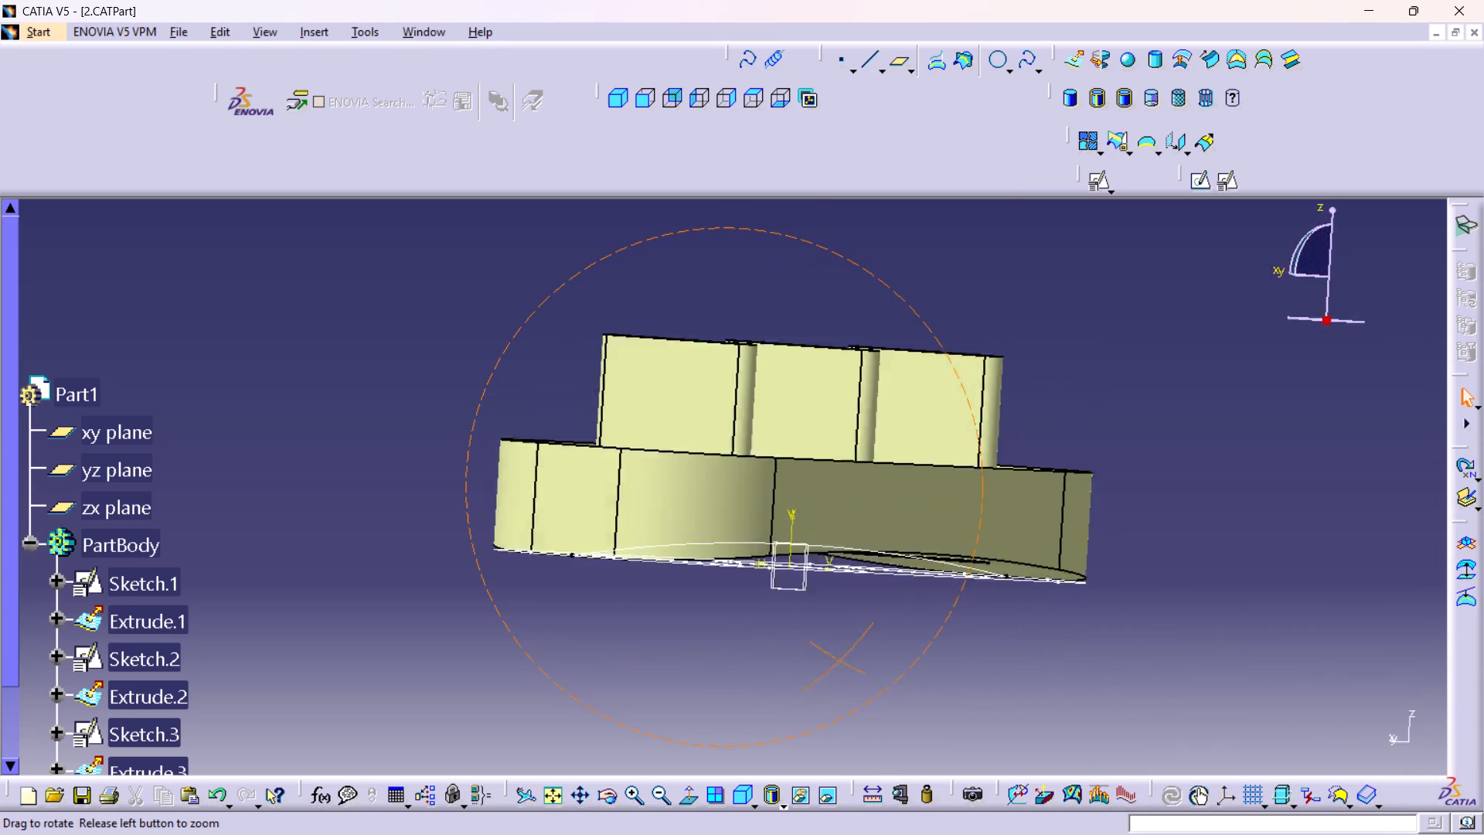
{"action": "right_click_drag", "start_coordinate": [639, 472], "coordinate": [543, 557]}
{"action": "middle_click_drag", "start_coordinate": [639, 472], "coordinate": [543, 557]}
{"action": "middle_click_drag", "start_coordinate": [742, 484], "coordinate": [748, 486]}
{"action": "right_click_drag", "start_coordinate": [742, 484], "coordinate": [748, 486]}
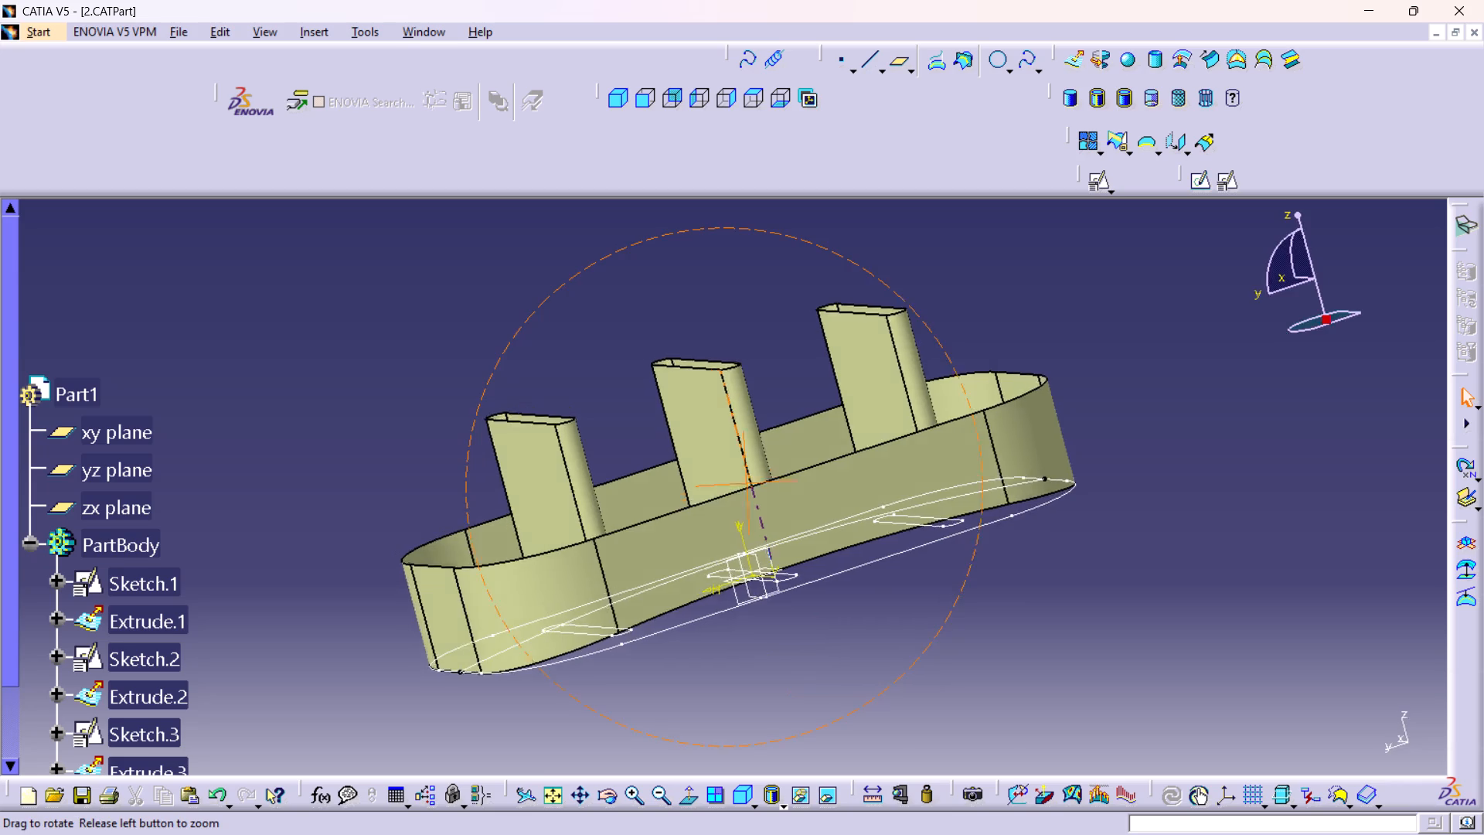
{"action": "middle_click_drag", "start_coordinate": [748, 486], "coordinate": [836, 591]}
{"action": "right_click_drag", "start_coordinate": [748, 486], "coordinate": [836, 591]}
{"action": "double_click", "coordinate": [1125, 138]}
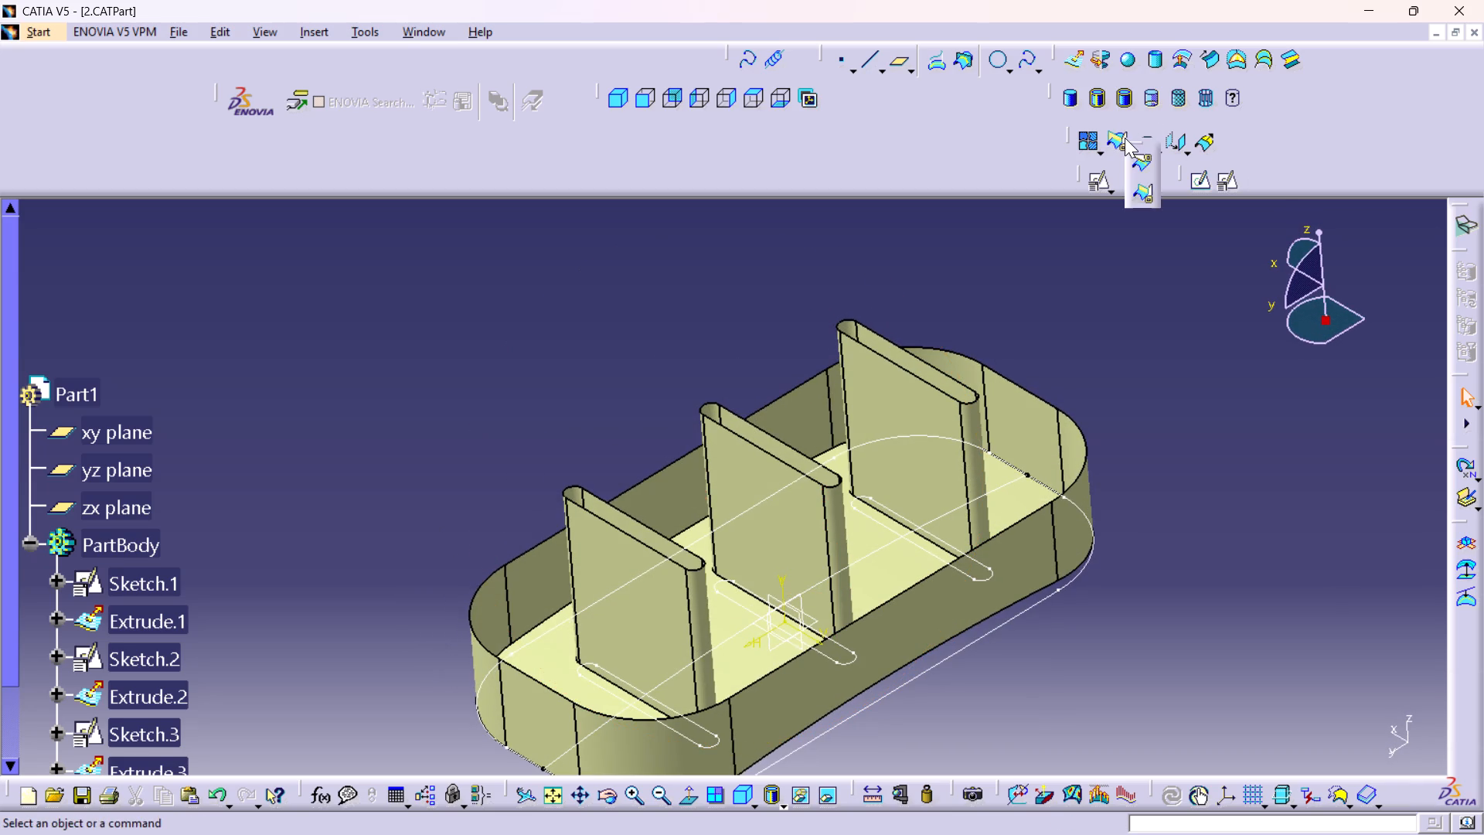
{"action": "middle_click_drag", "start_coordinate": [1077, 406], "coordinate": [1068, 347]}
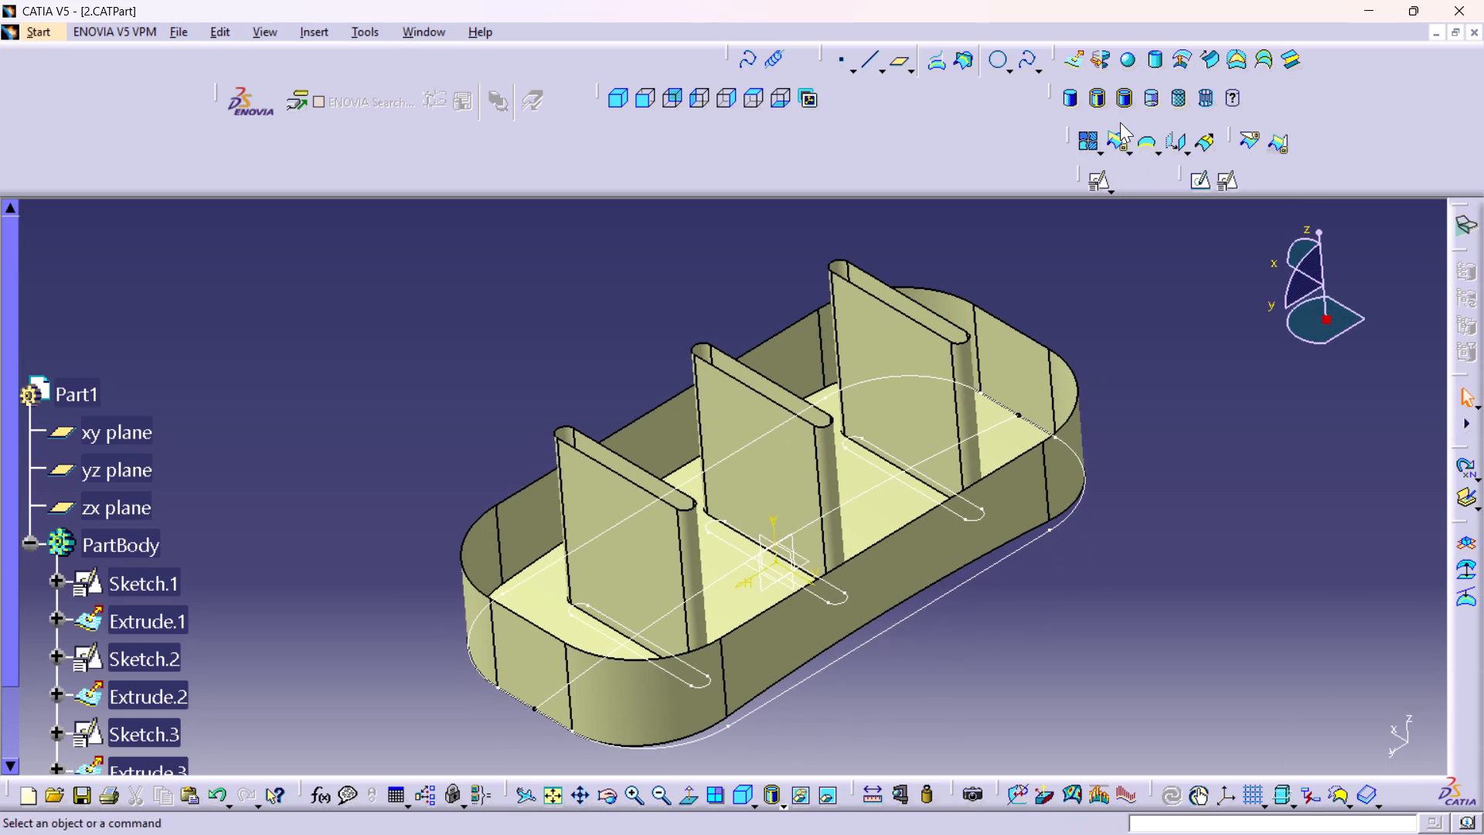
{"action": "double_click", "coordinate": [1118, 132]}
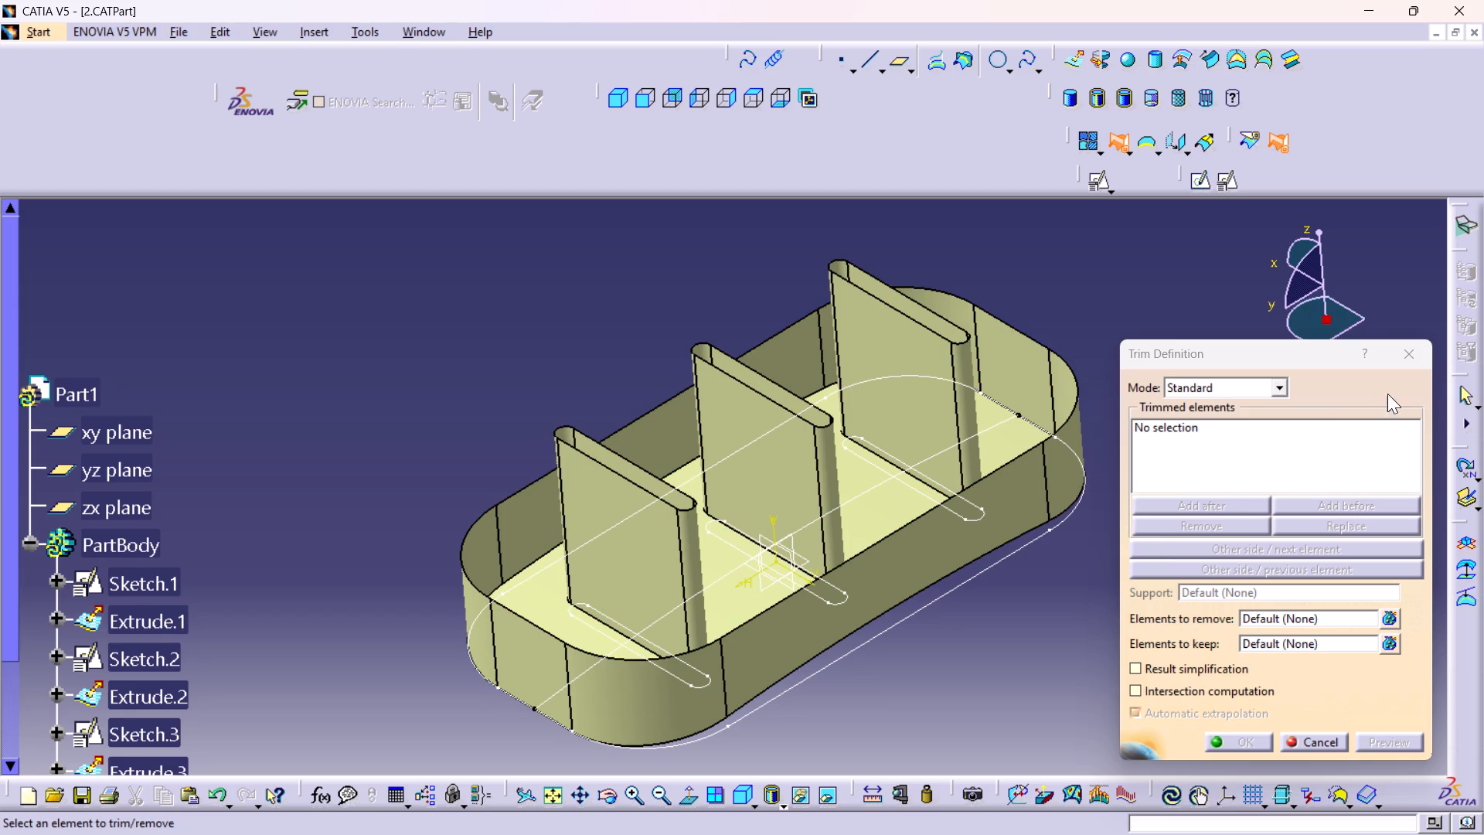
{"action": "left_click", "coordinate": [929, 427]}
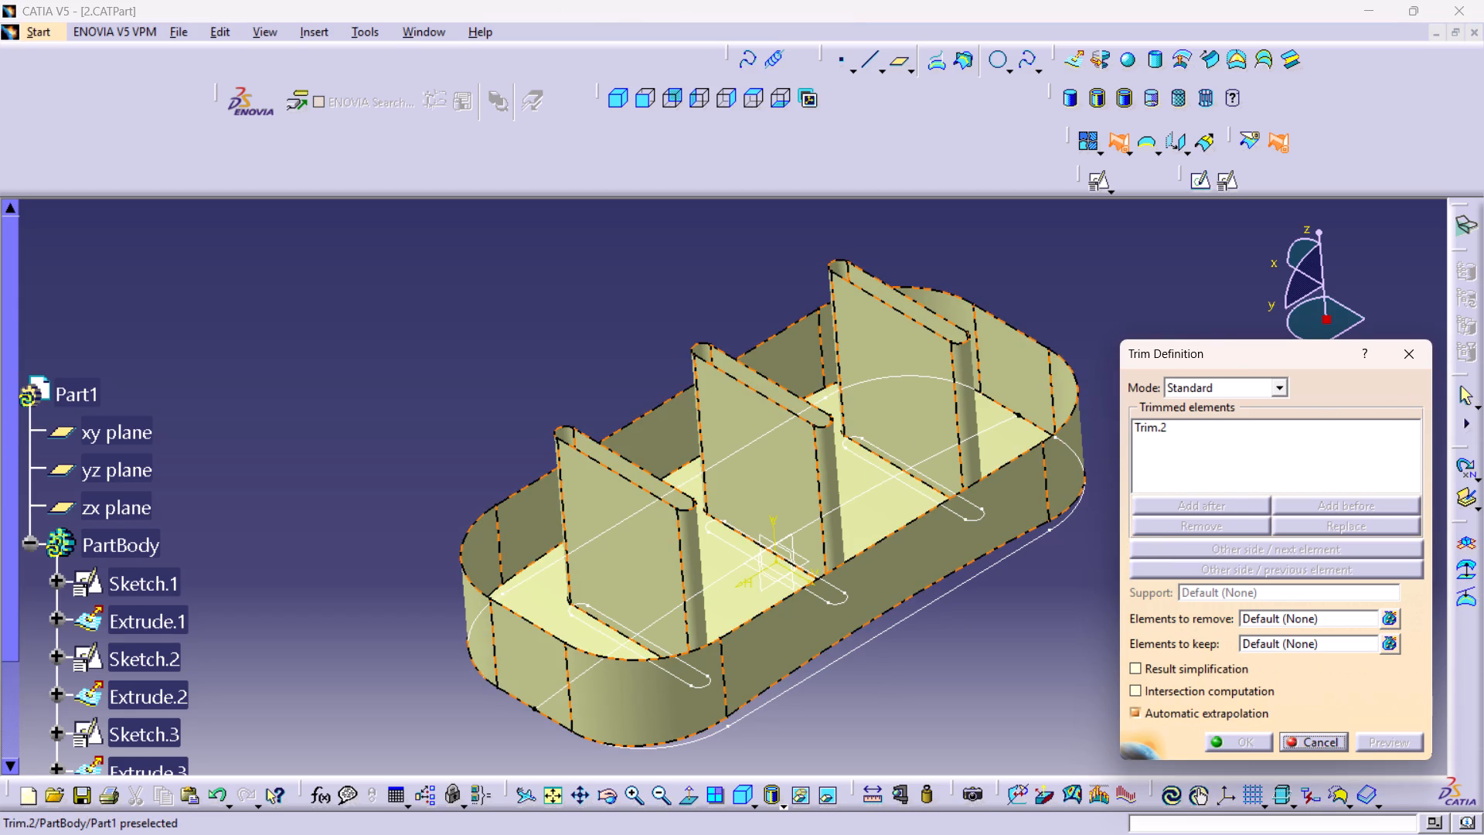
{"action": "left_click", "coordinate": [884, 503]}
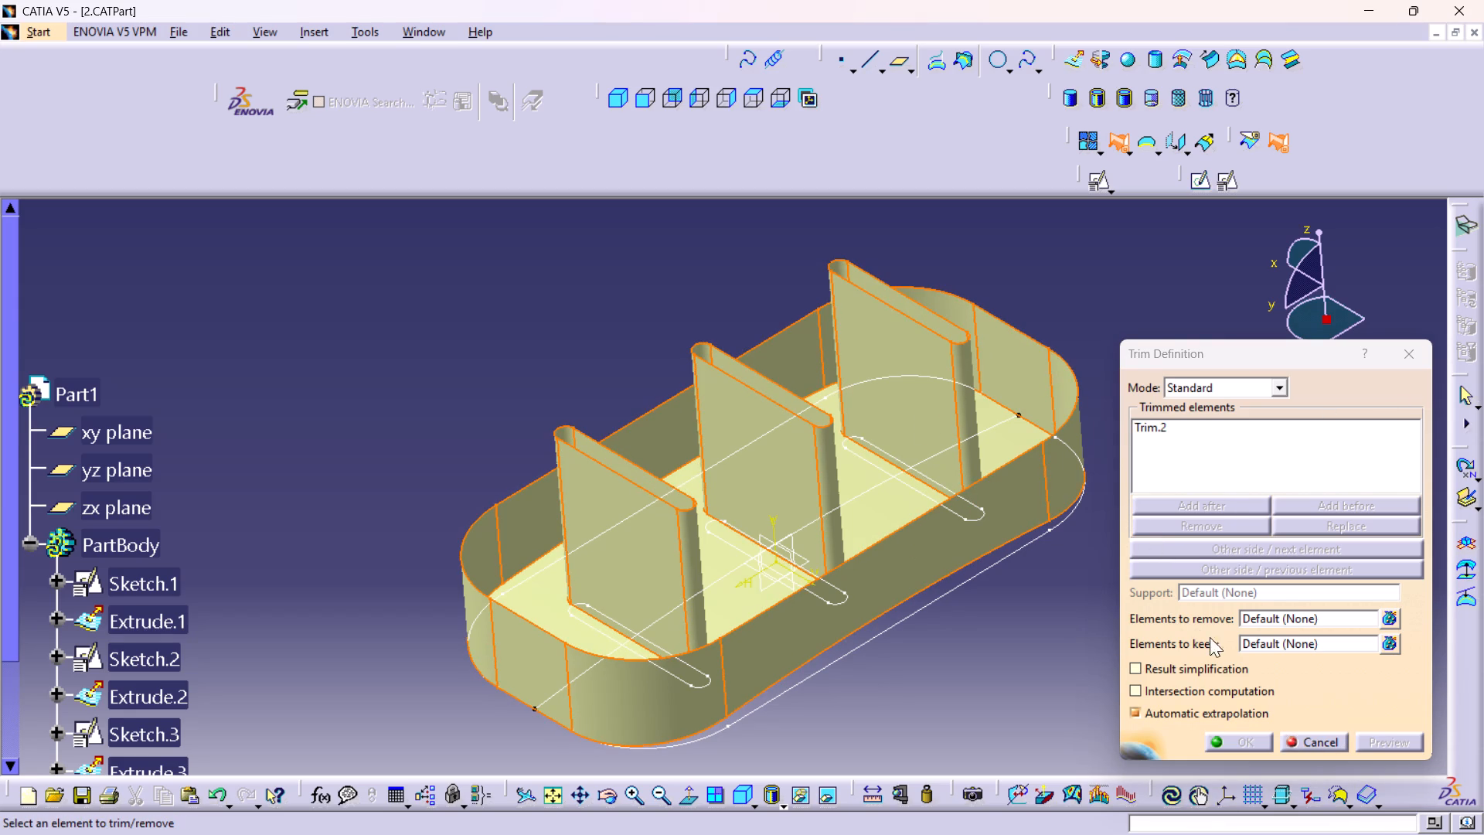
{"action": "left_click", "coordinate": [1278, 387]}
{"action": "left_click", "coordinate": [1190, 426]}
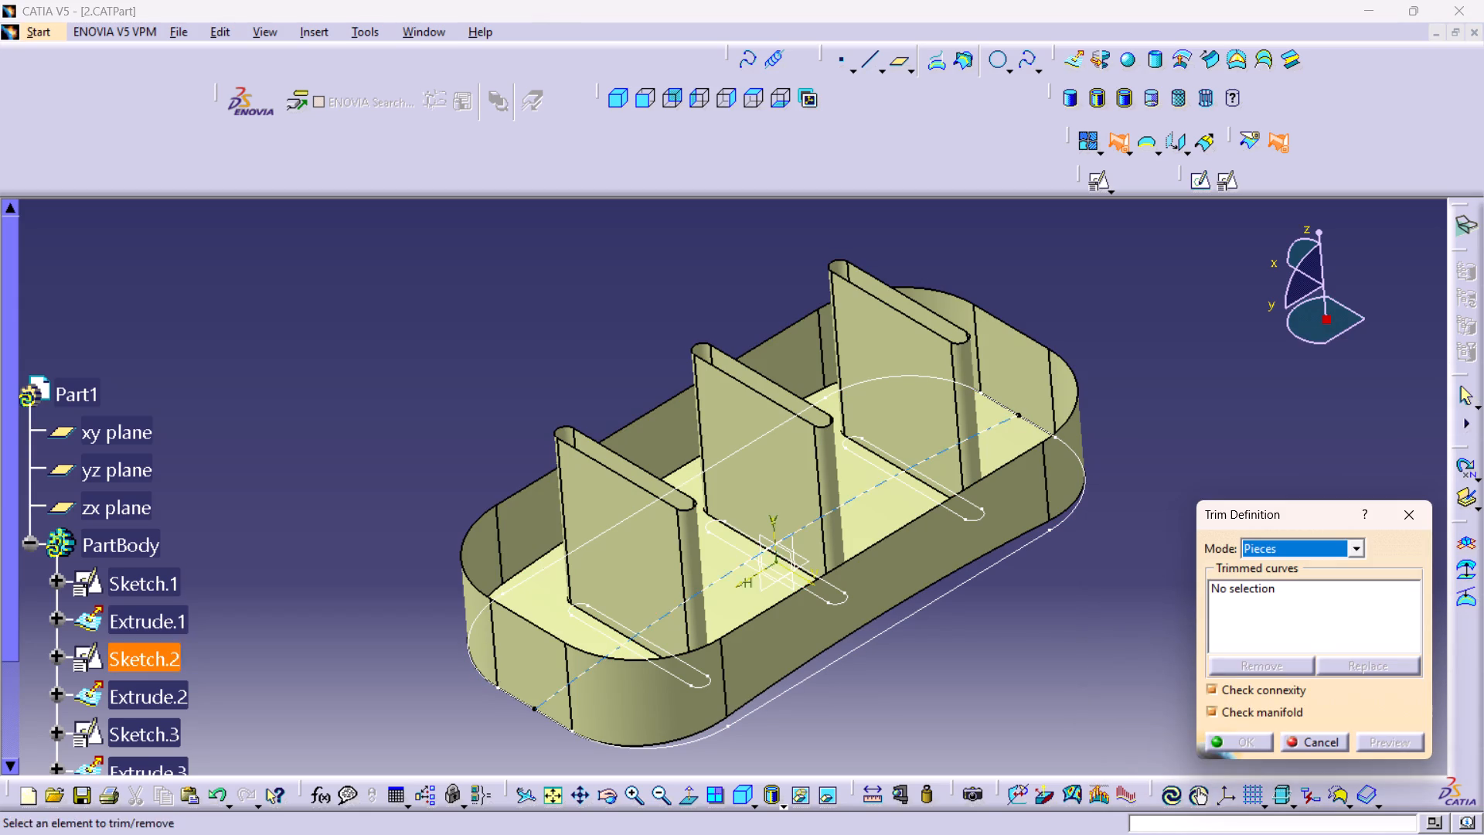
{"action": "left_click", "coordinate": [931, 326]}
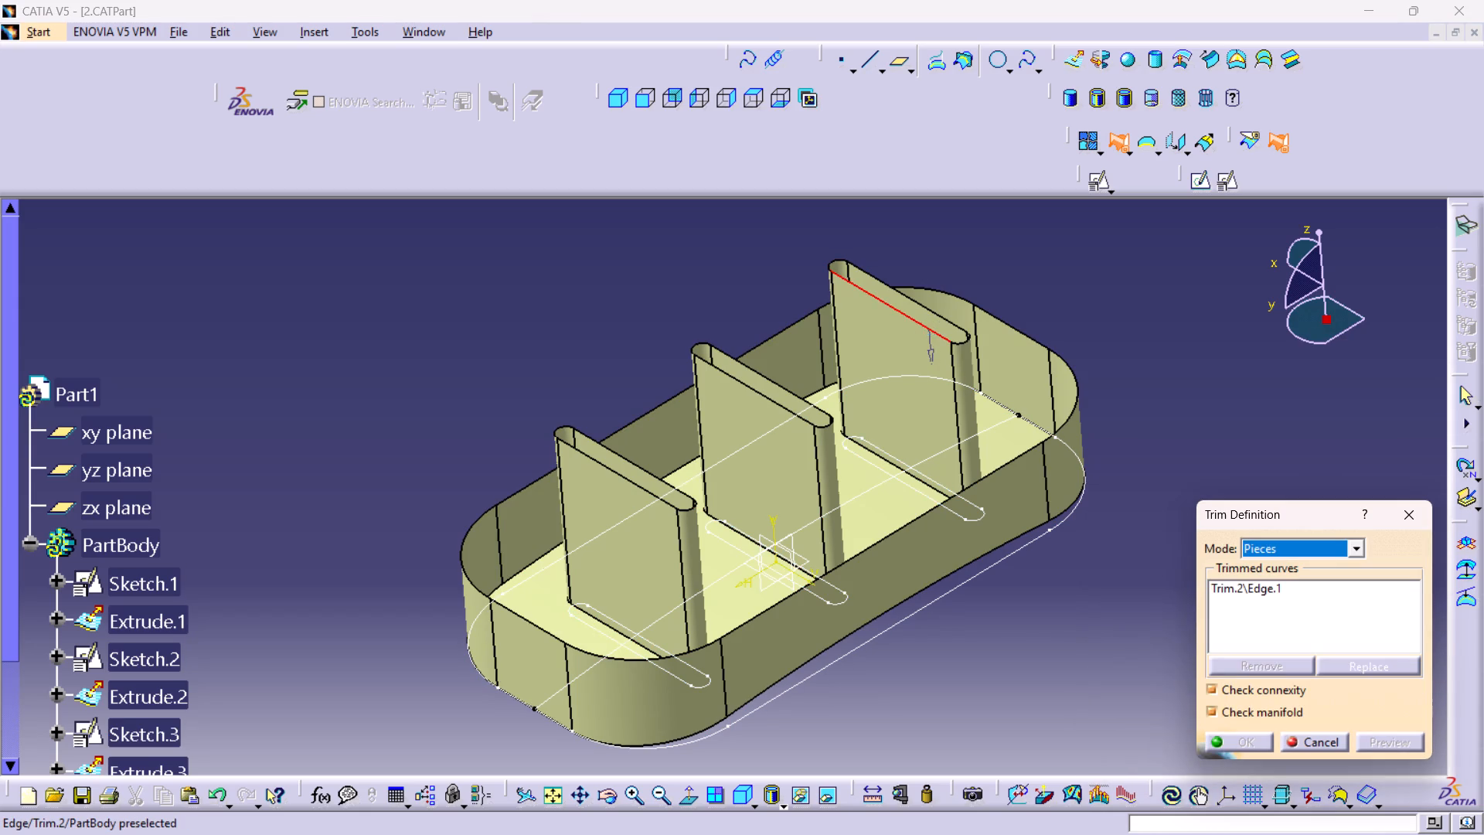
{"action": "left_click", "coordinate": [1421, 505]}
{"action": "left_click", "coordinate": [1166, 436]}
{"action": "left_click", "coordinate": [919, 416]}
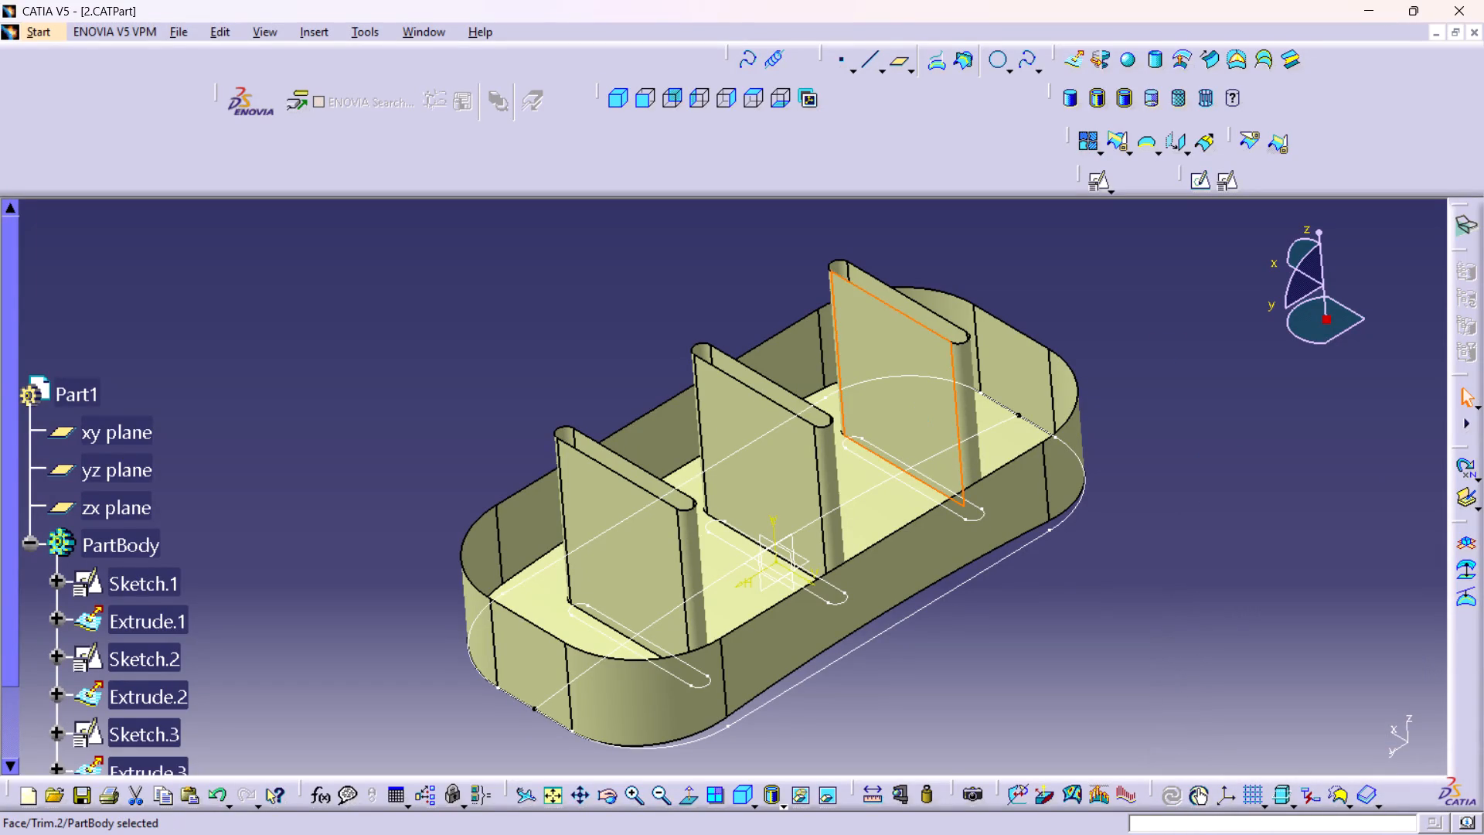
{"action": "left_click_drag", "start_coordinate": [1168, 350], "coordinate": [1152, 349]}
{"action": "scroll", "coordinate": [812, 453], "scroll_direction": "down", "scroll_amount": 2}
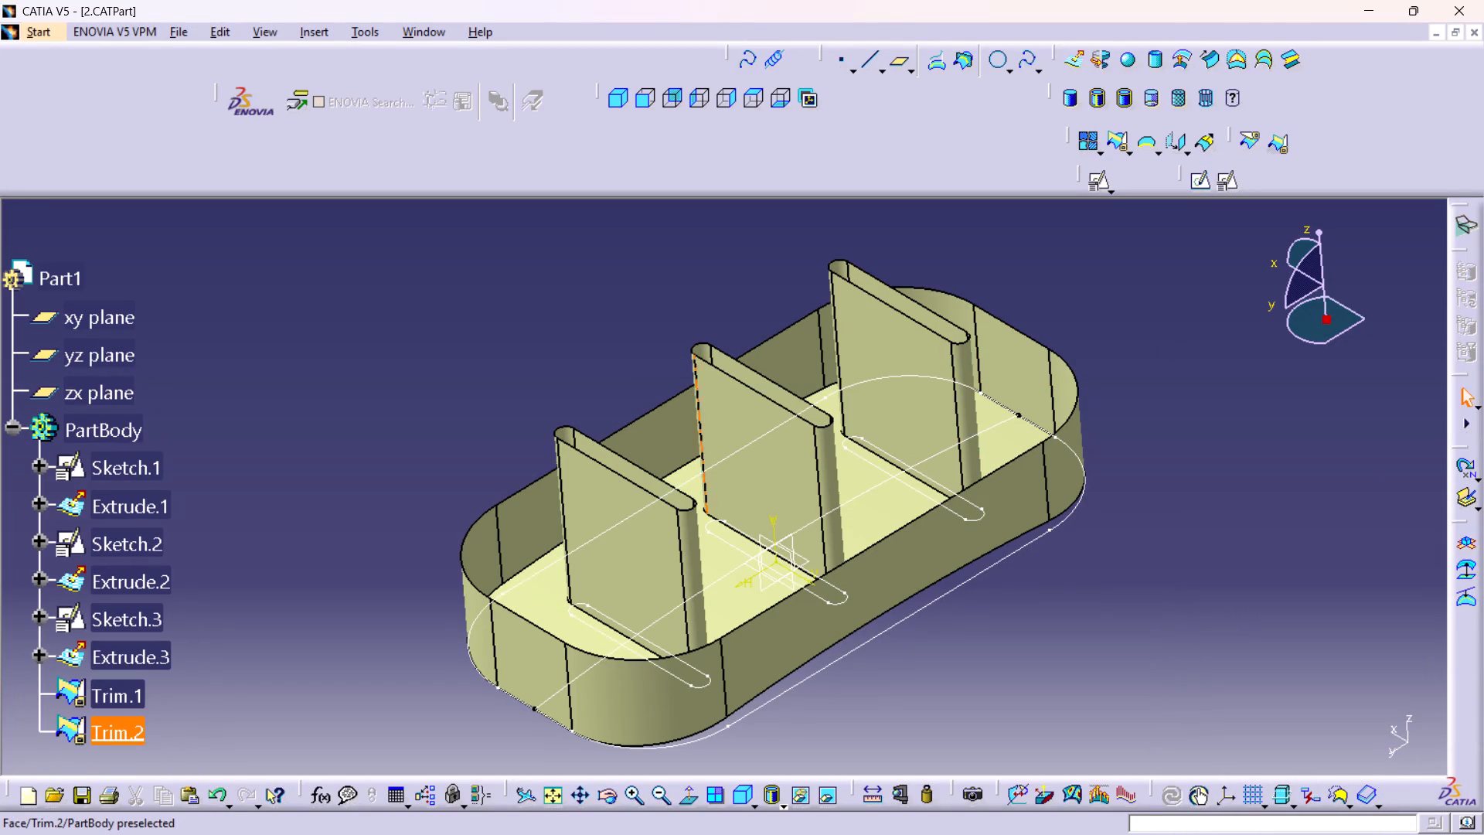
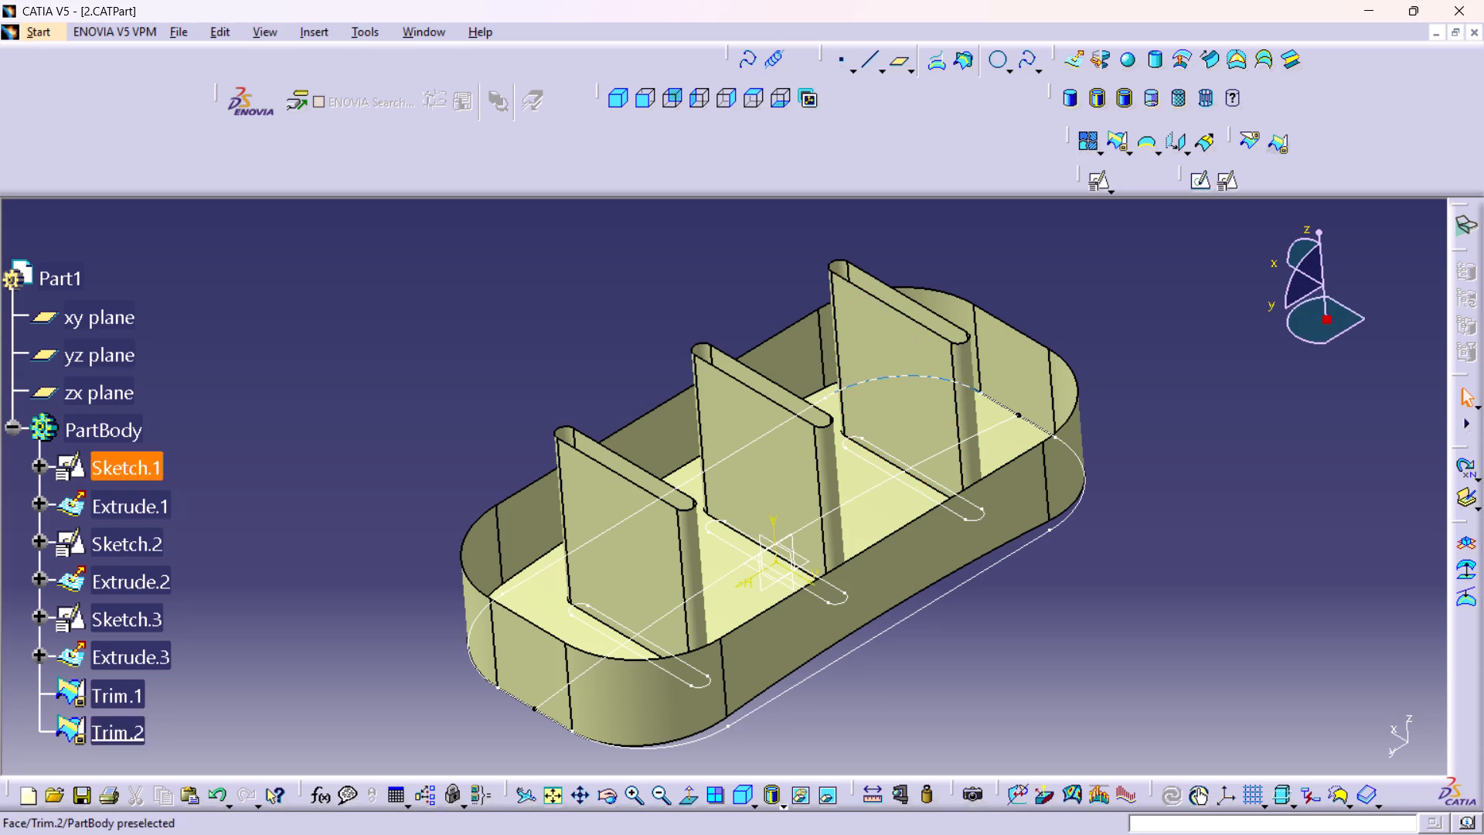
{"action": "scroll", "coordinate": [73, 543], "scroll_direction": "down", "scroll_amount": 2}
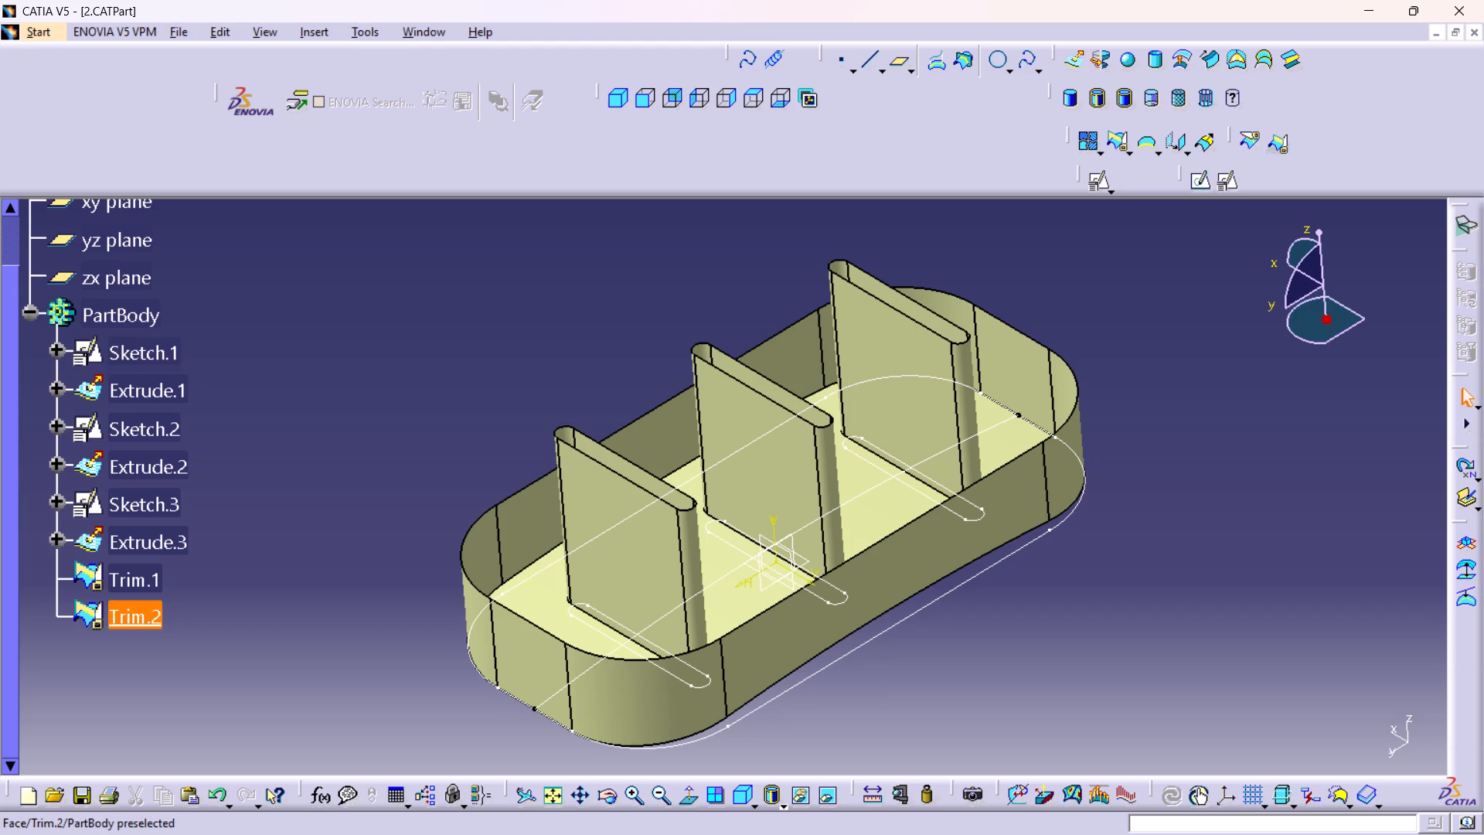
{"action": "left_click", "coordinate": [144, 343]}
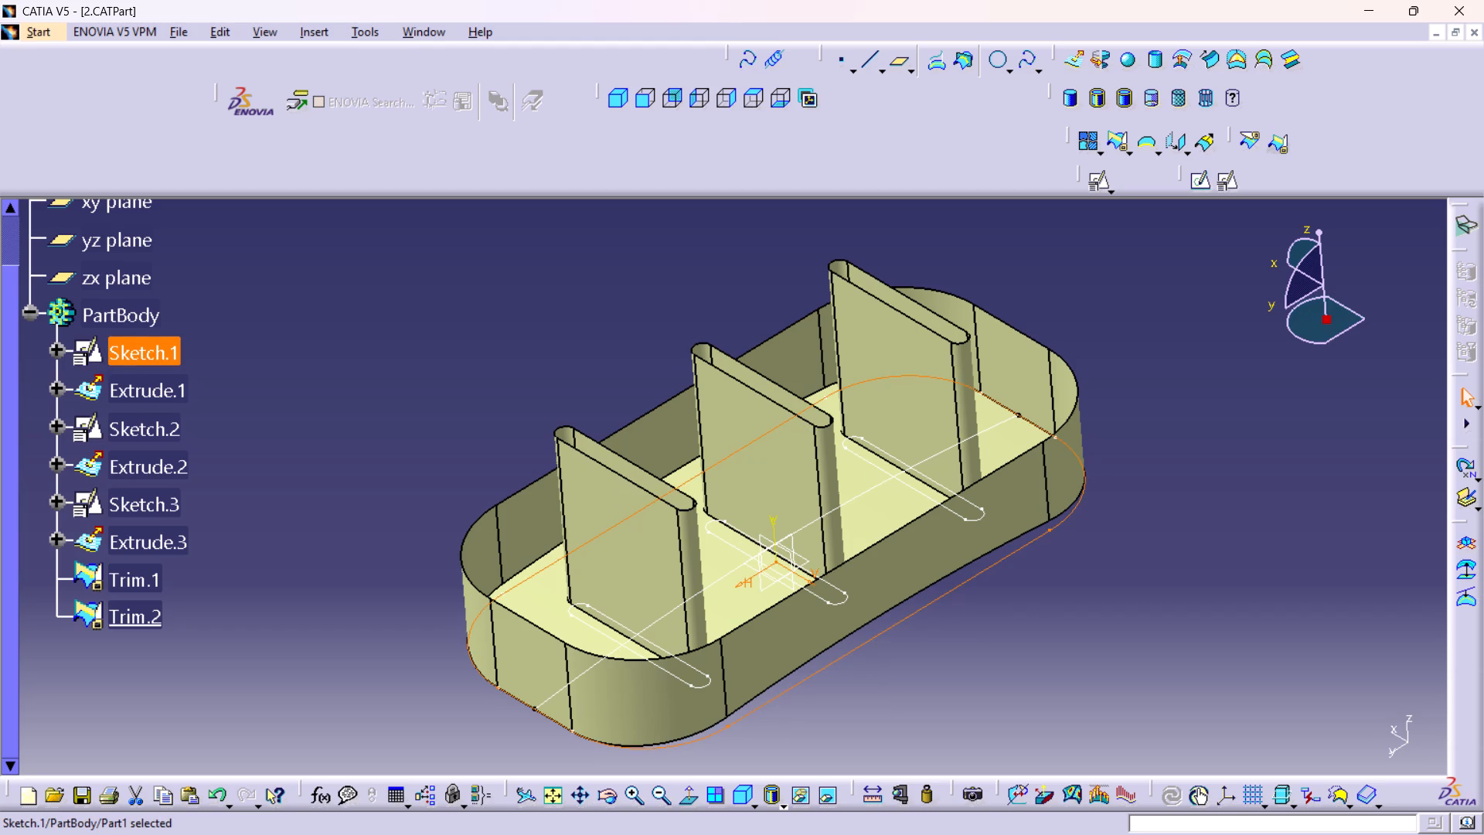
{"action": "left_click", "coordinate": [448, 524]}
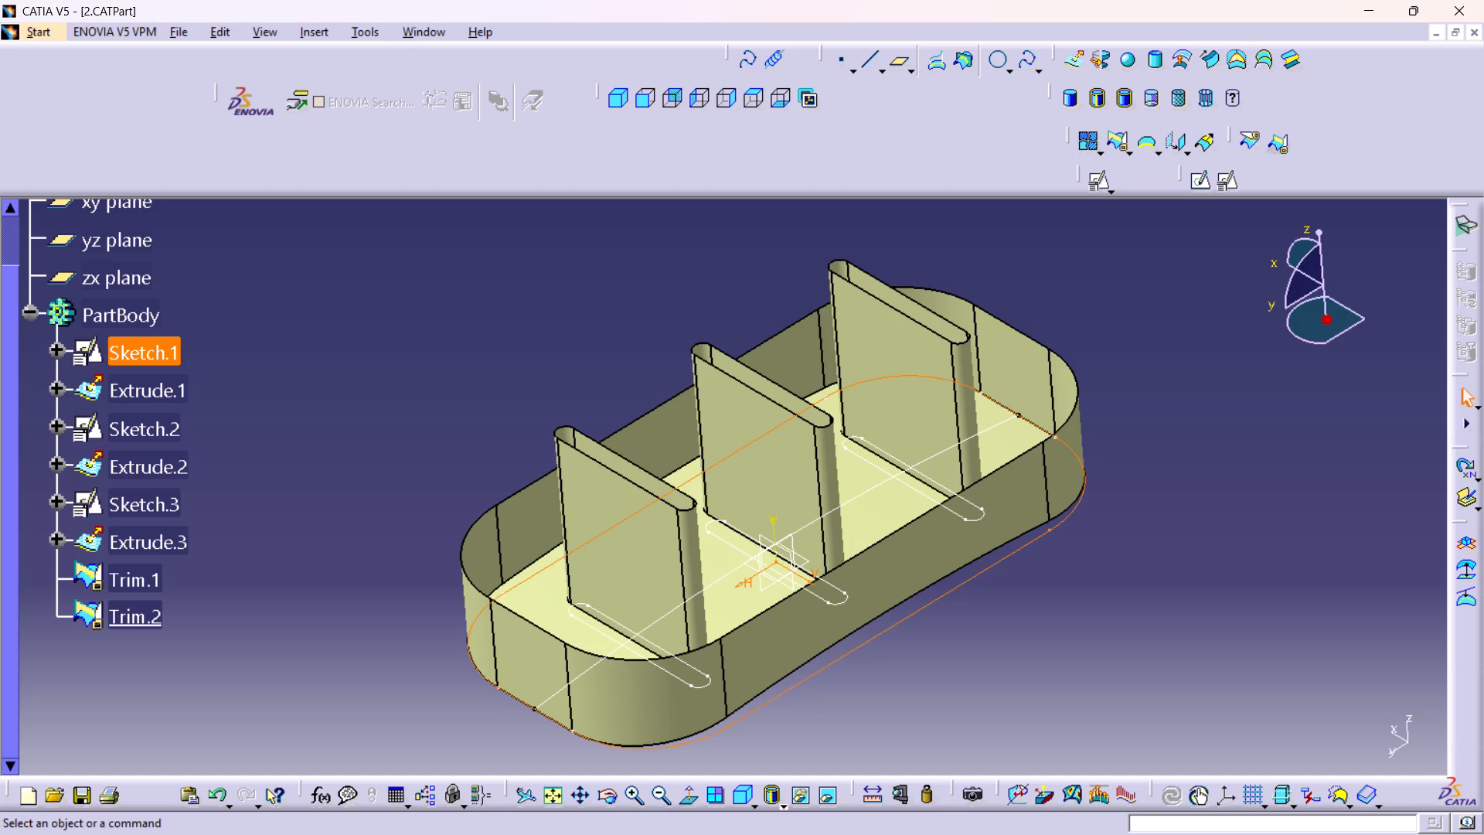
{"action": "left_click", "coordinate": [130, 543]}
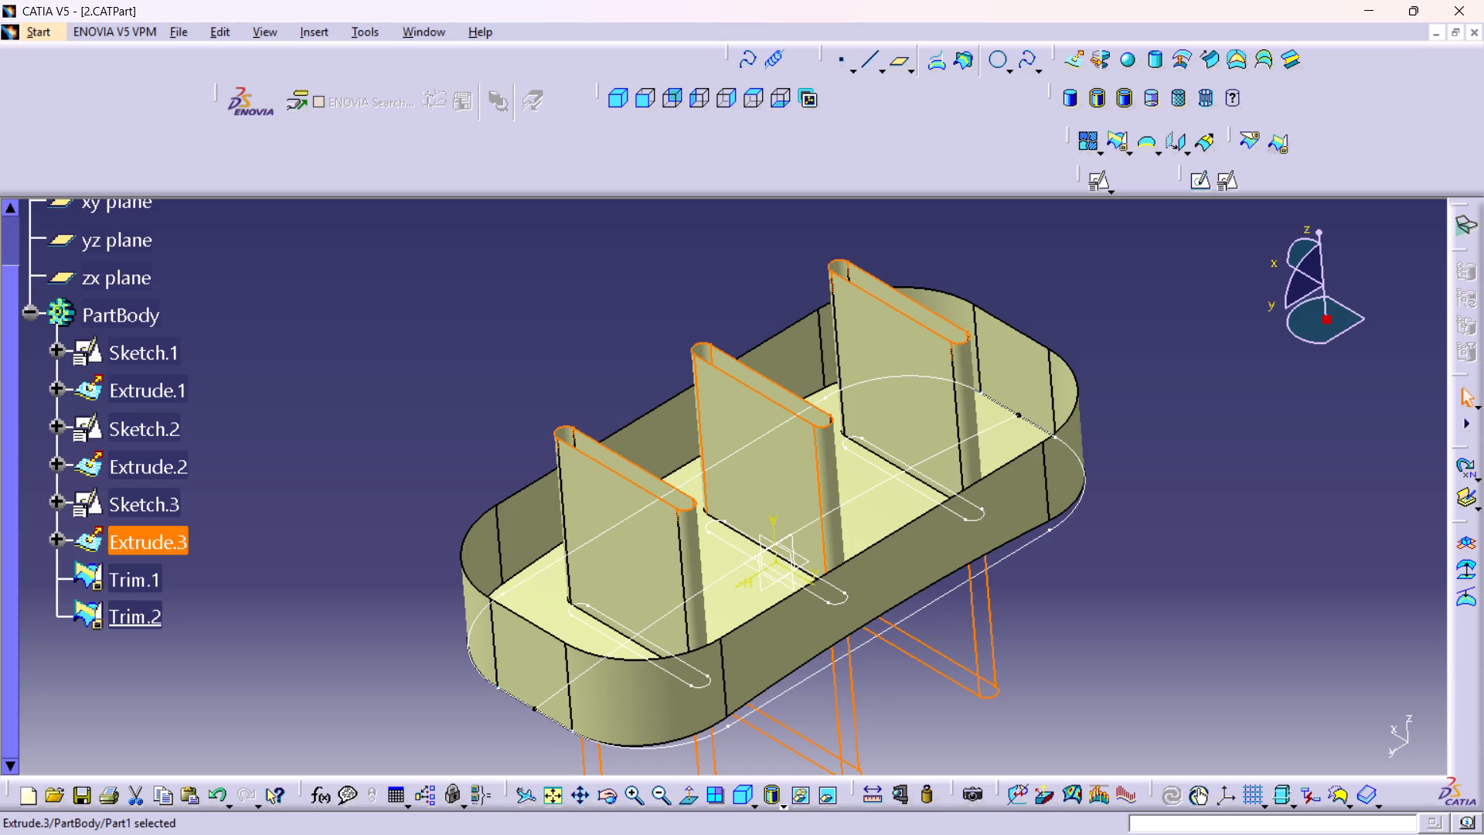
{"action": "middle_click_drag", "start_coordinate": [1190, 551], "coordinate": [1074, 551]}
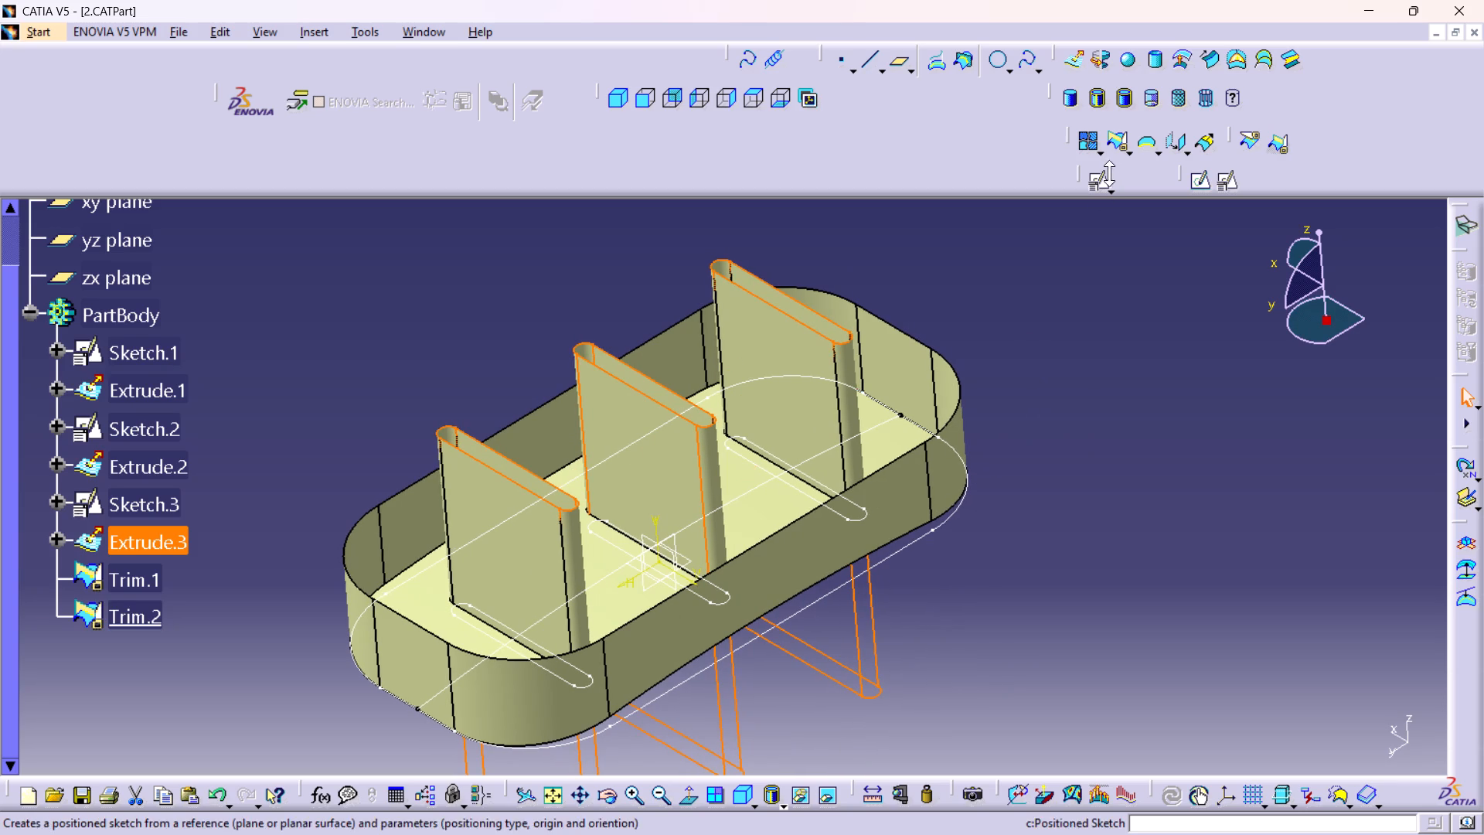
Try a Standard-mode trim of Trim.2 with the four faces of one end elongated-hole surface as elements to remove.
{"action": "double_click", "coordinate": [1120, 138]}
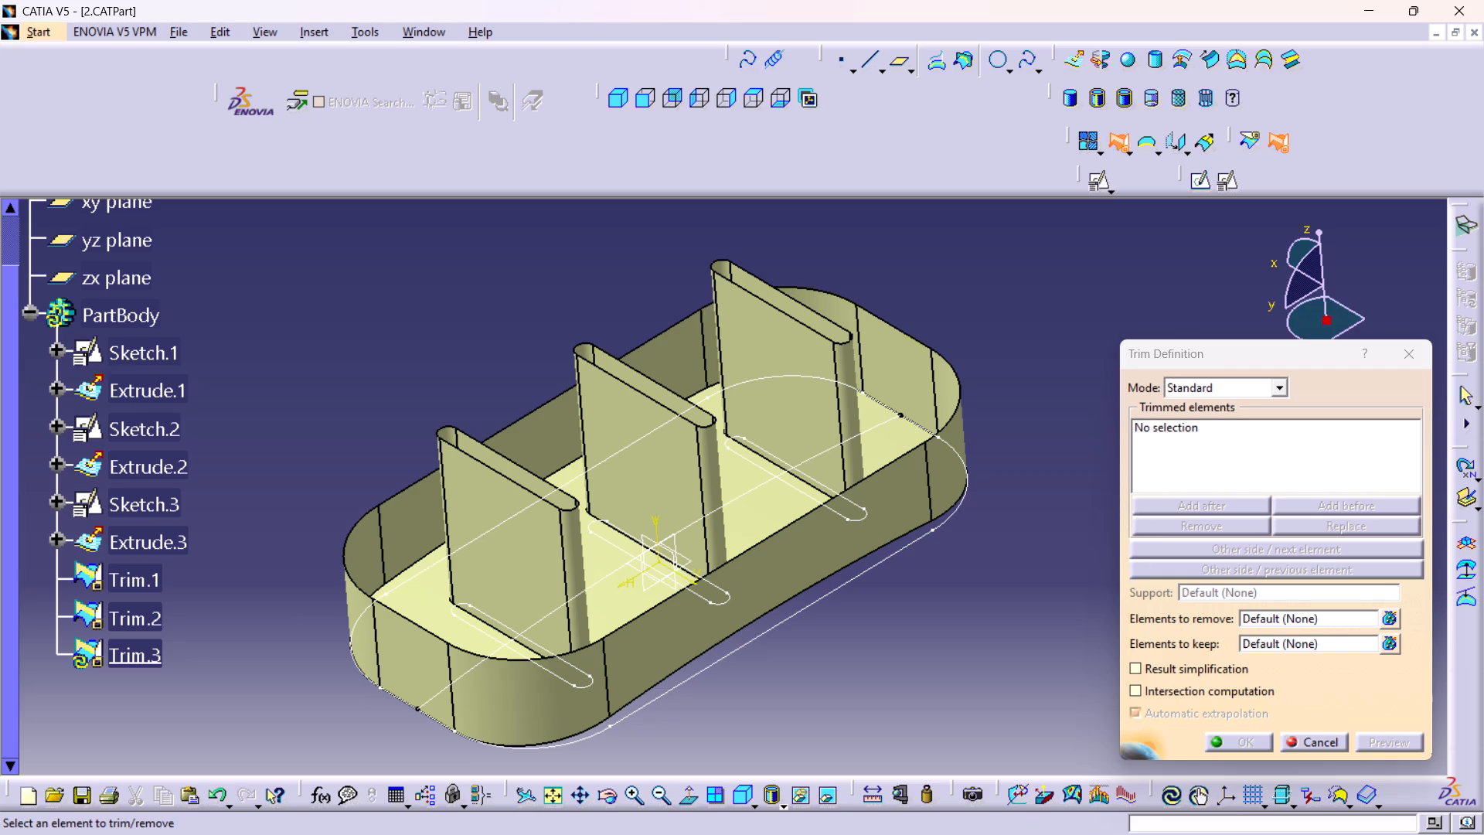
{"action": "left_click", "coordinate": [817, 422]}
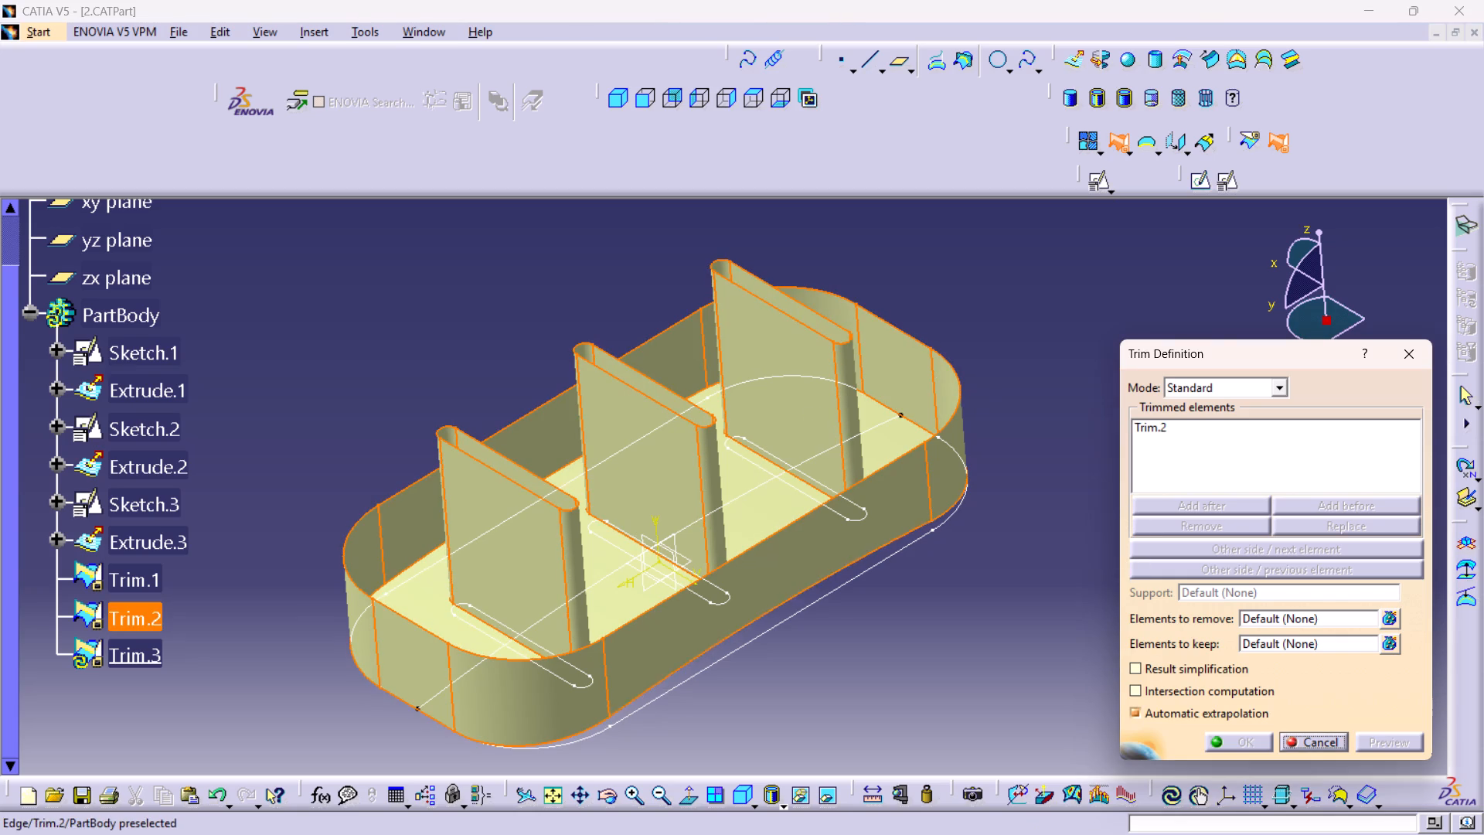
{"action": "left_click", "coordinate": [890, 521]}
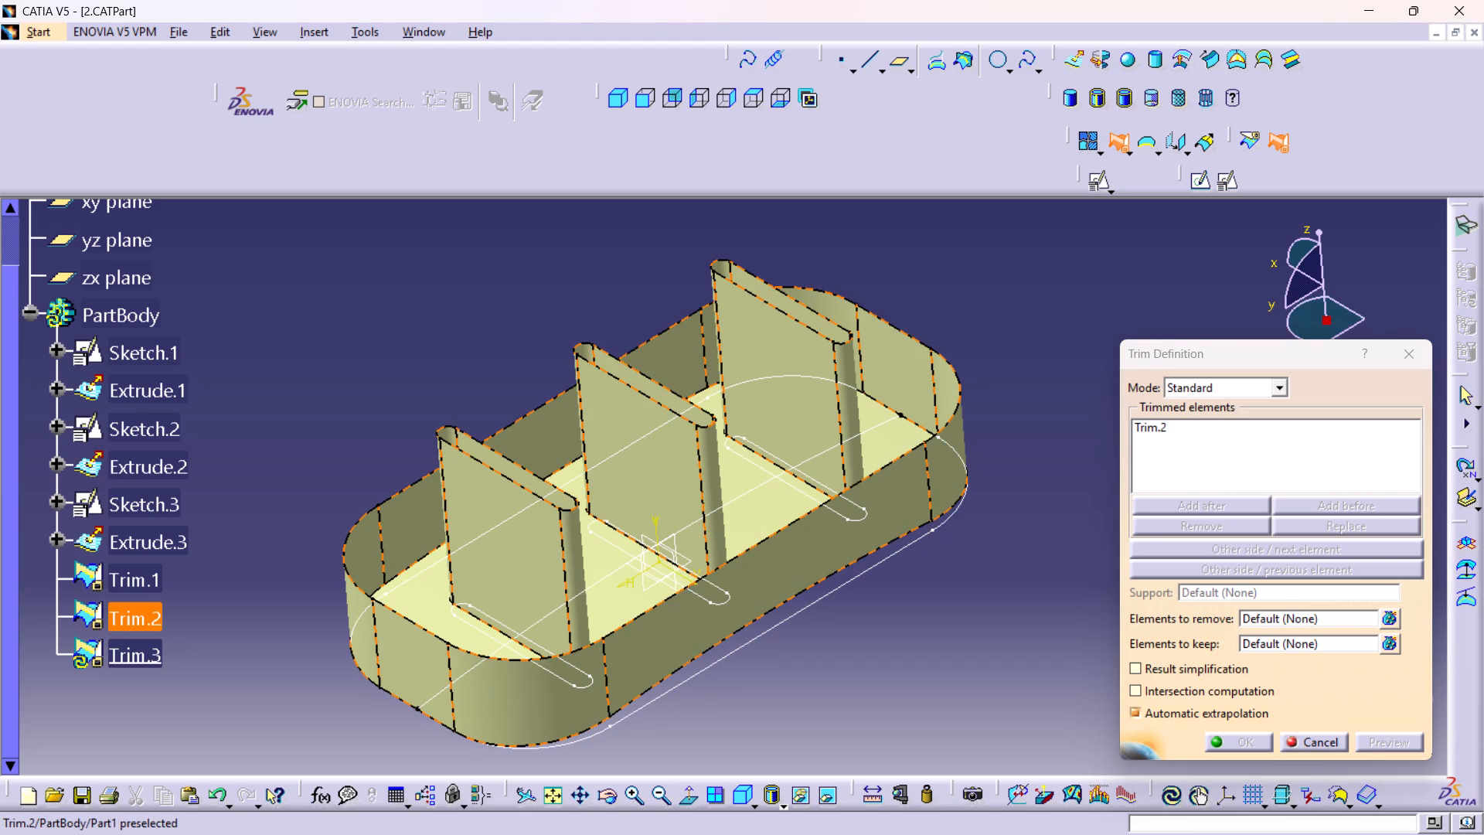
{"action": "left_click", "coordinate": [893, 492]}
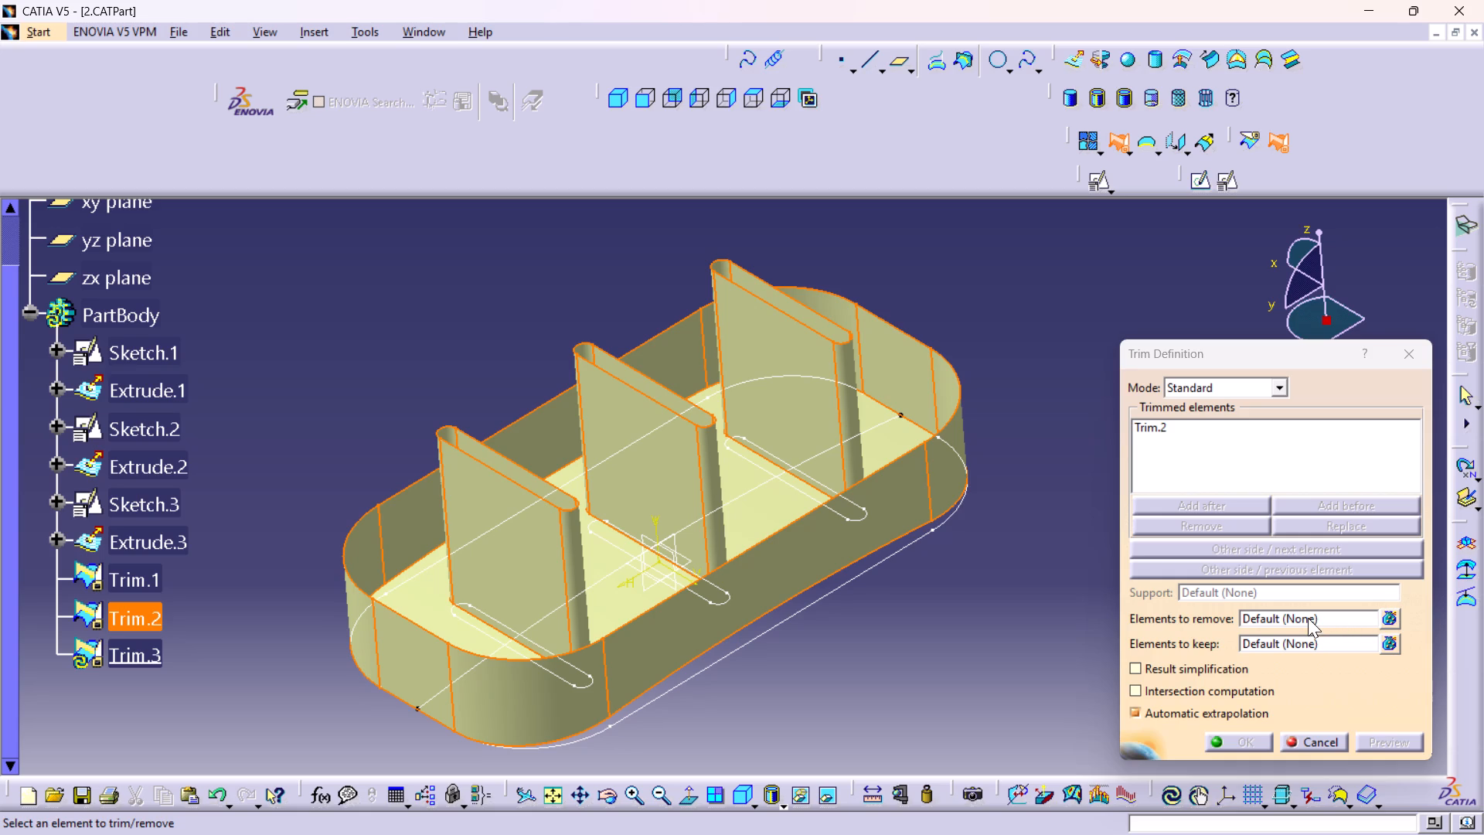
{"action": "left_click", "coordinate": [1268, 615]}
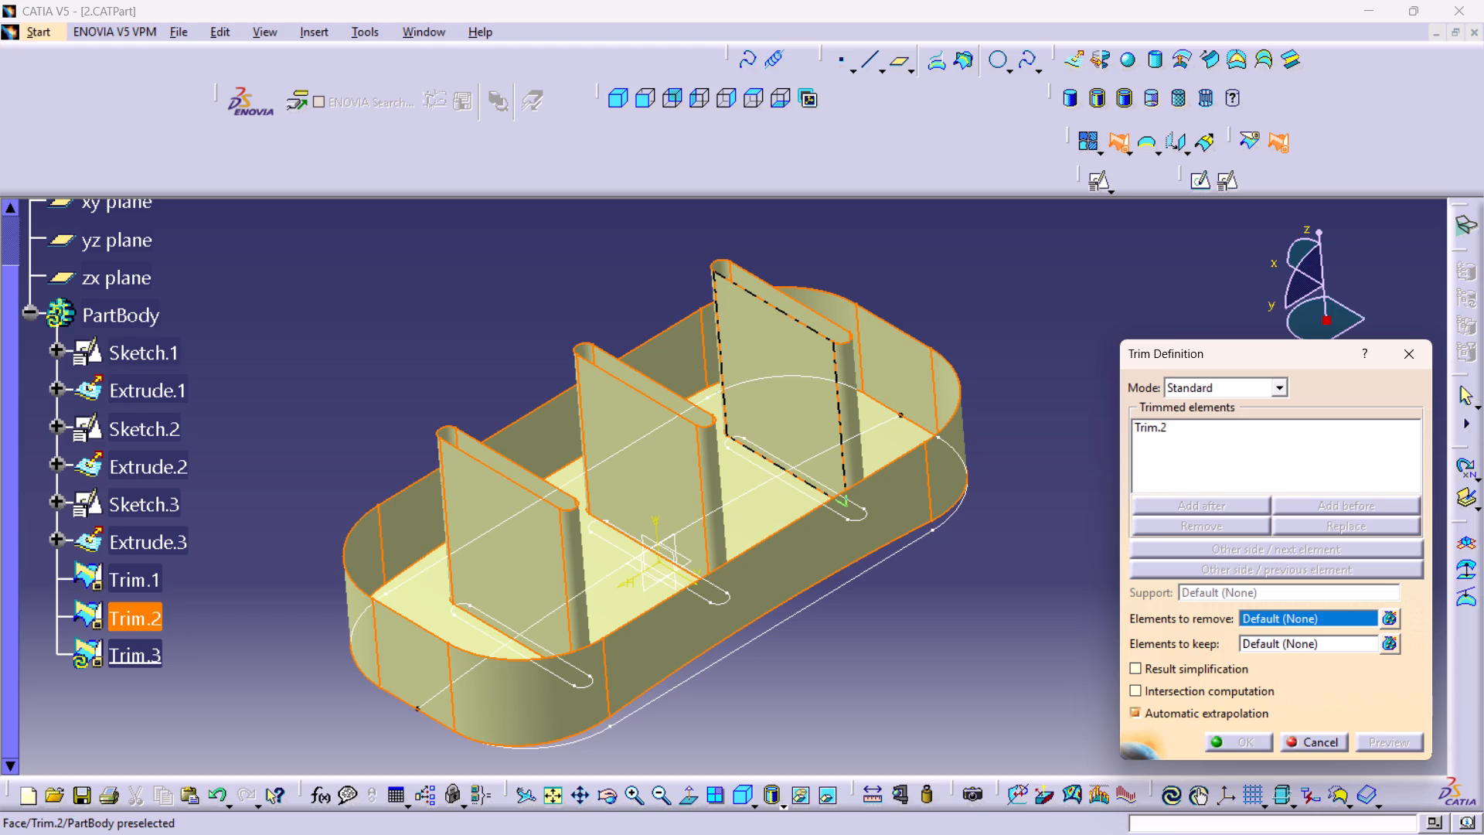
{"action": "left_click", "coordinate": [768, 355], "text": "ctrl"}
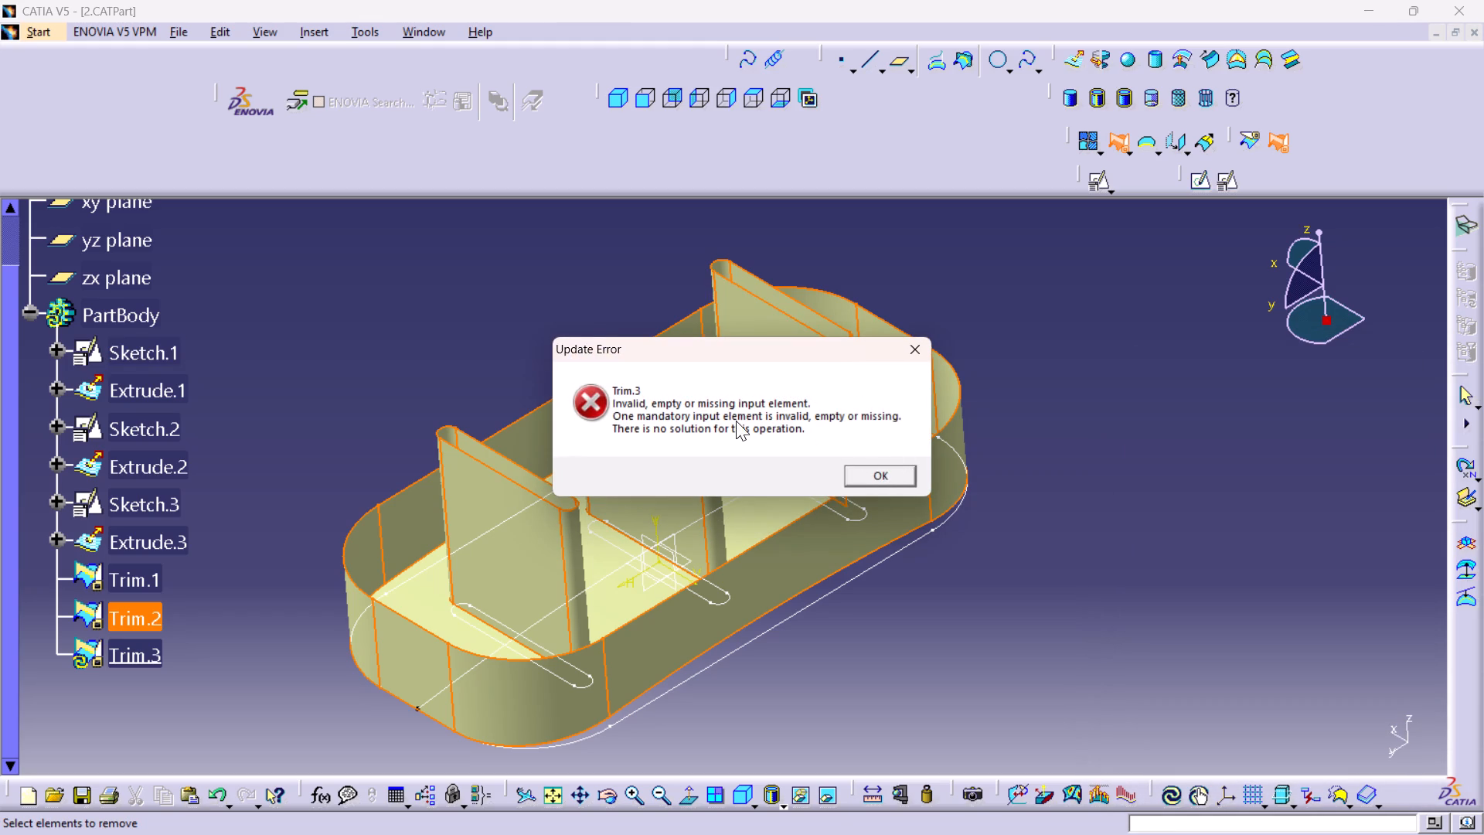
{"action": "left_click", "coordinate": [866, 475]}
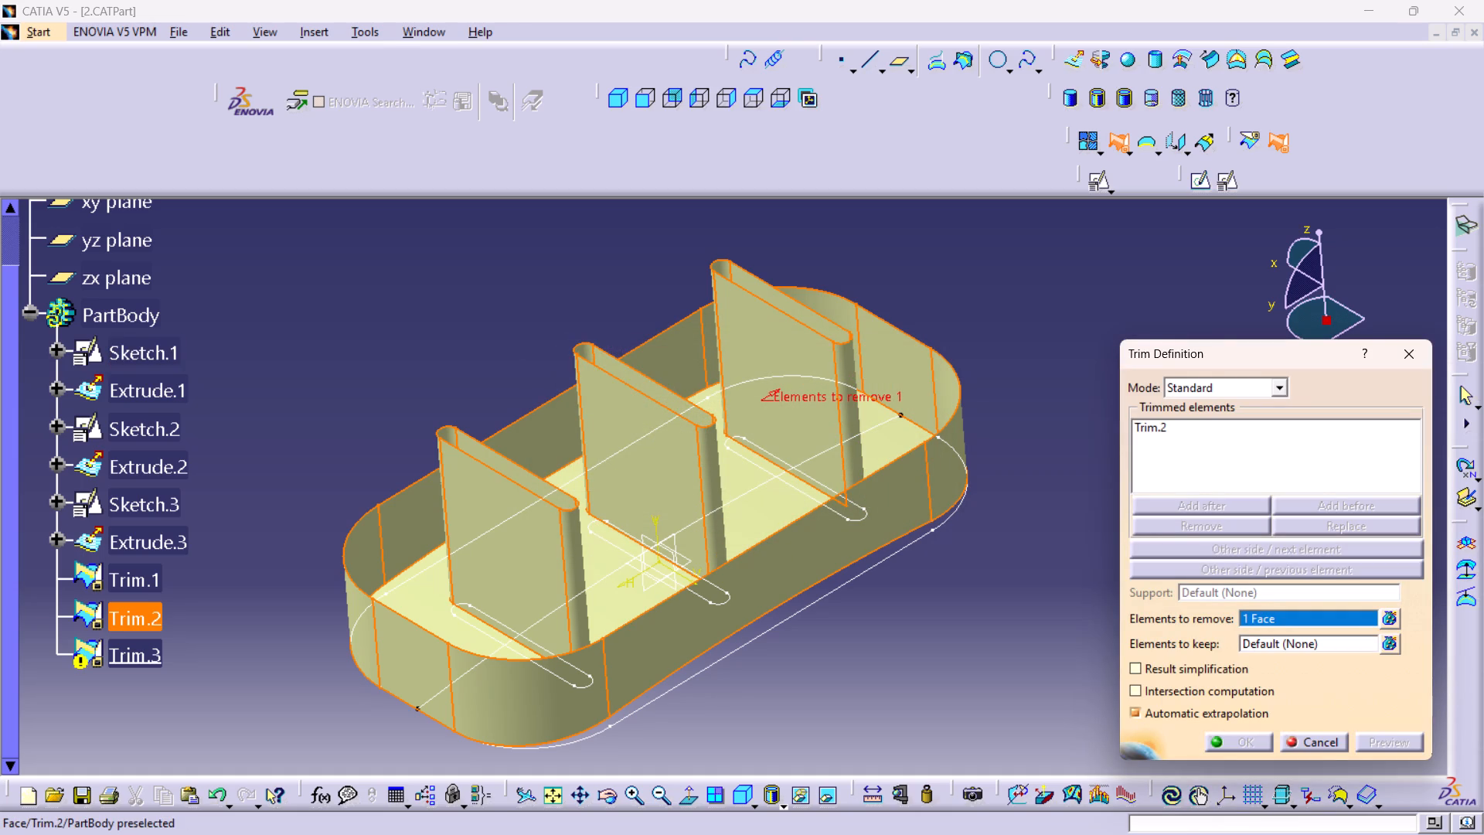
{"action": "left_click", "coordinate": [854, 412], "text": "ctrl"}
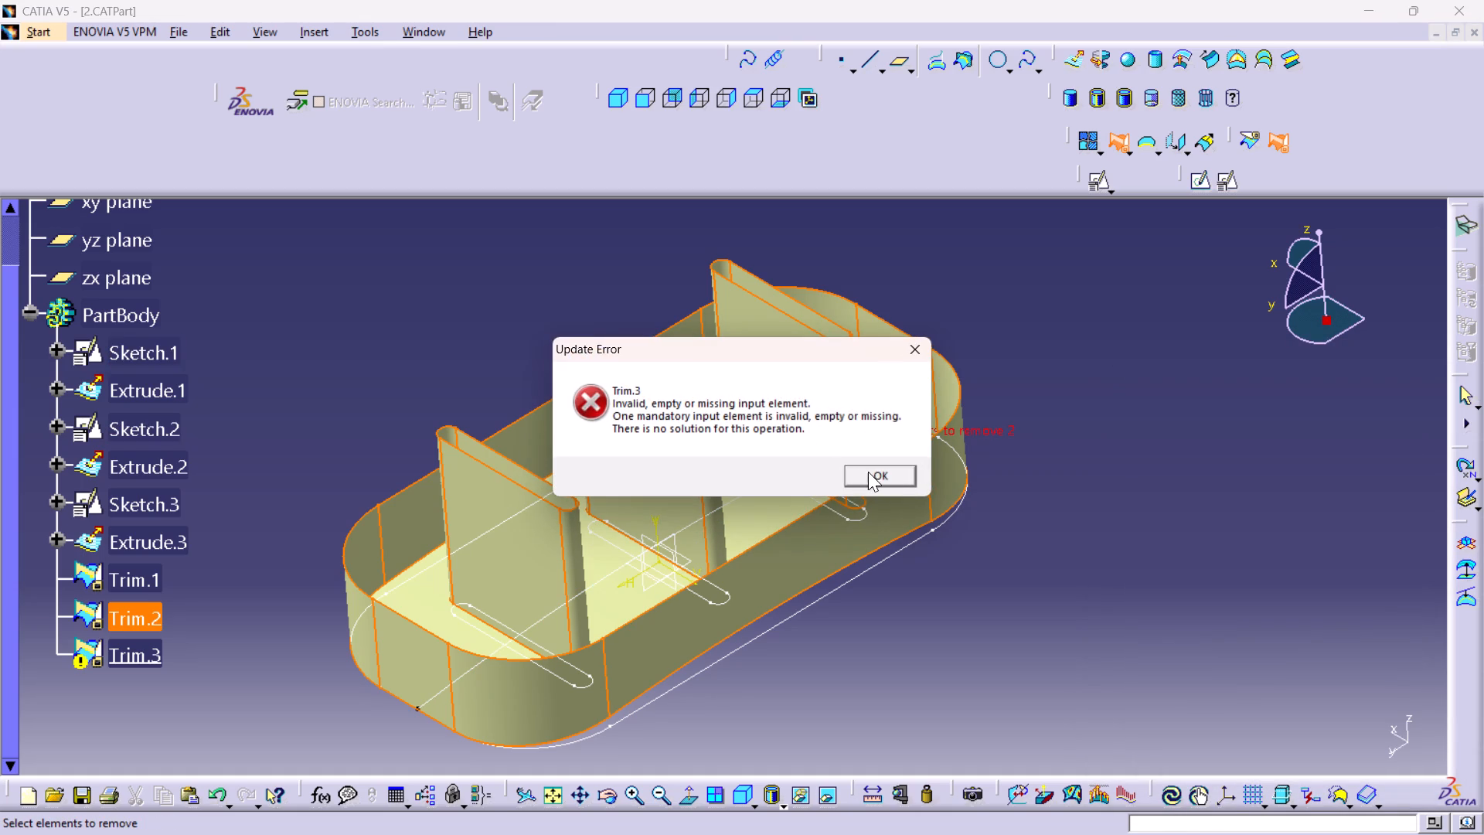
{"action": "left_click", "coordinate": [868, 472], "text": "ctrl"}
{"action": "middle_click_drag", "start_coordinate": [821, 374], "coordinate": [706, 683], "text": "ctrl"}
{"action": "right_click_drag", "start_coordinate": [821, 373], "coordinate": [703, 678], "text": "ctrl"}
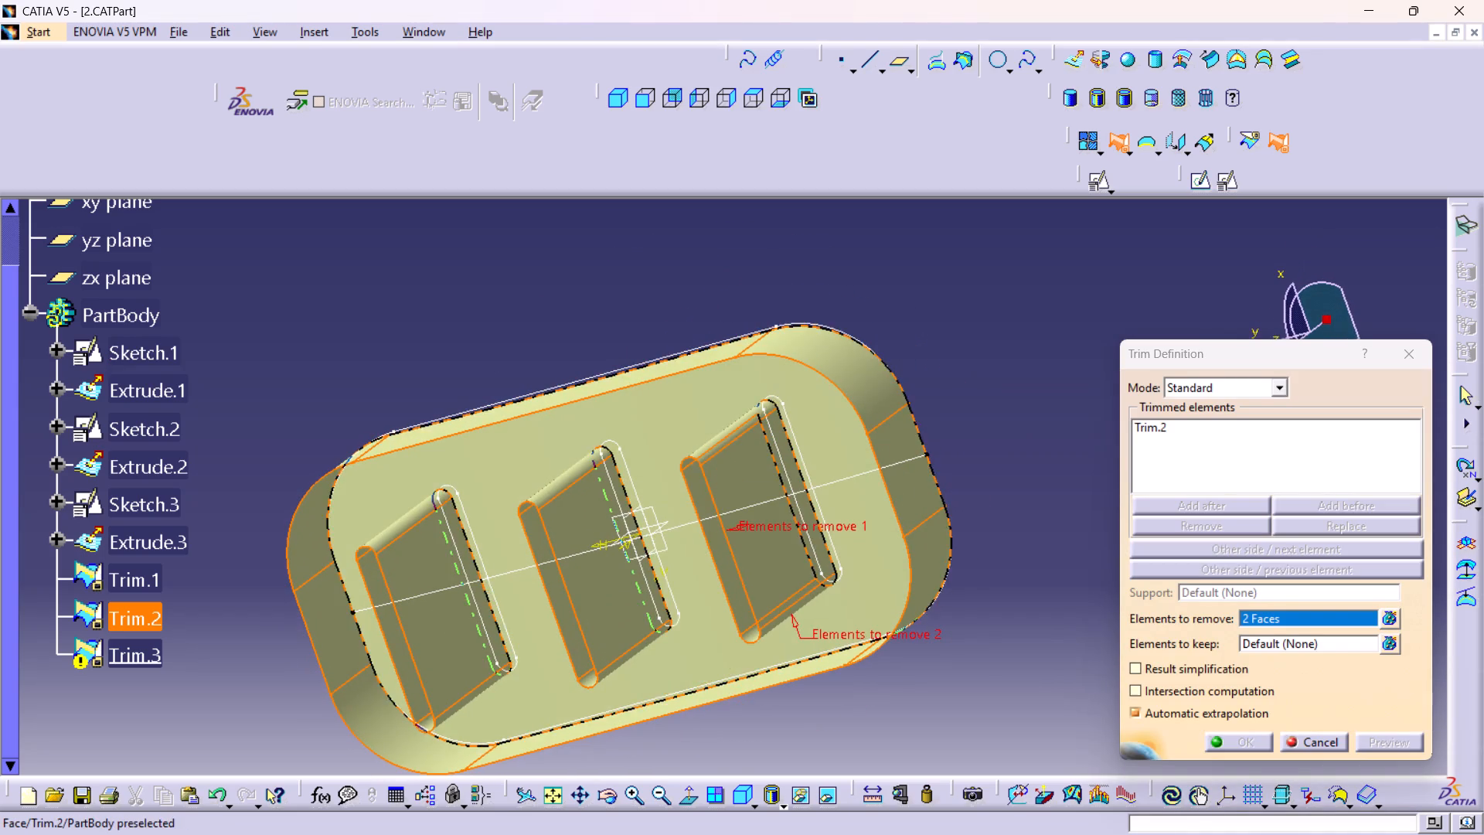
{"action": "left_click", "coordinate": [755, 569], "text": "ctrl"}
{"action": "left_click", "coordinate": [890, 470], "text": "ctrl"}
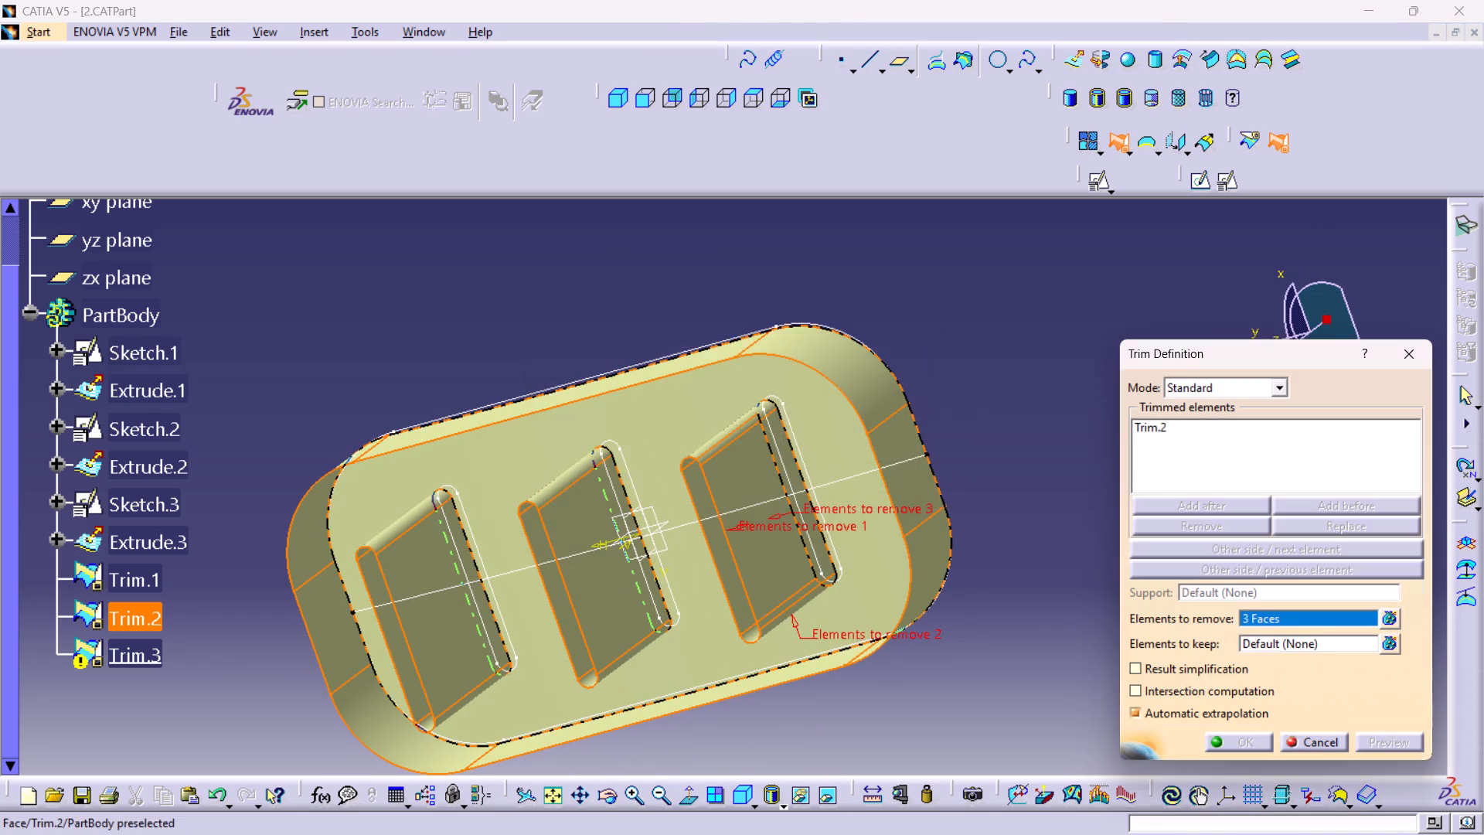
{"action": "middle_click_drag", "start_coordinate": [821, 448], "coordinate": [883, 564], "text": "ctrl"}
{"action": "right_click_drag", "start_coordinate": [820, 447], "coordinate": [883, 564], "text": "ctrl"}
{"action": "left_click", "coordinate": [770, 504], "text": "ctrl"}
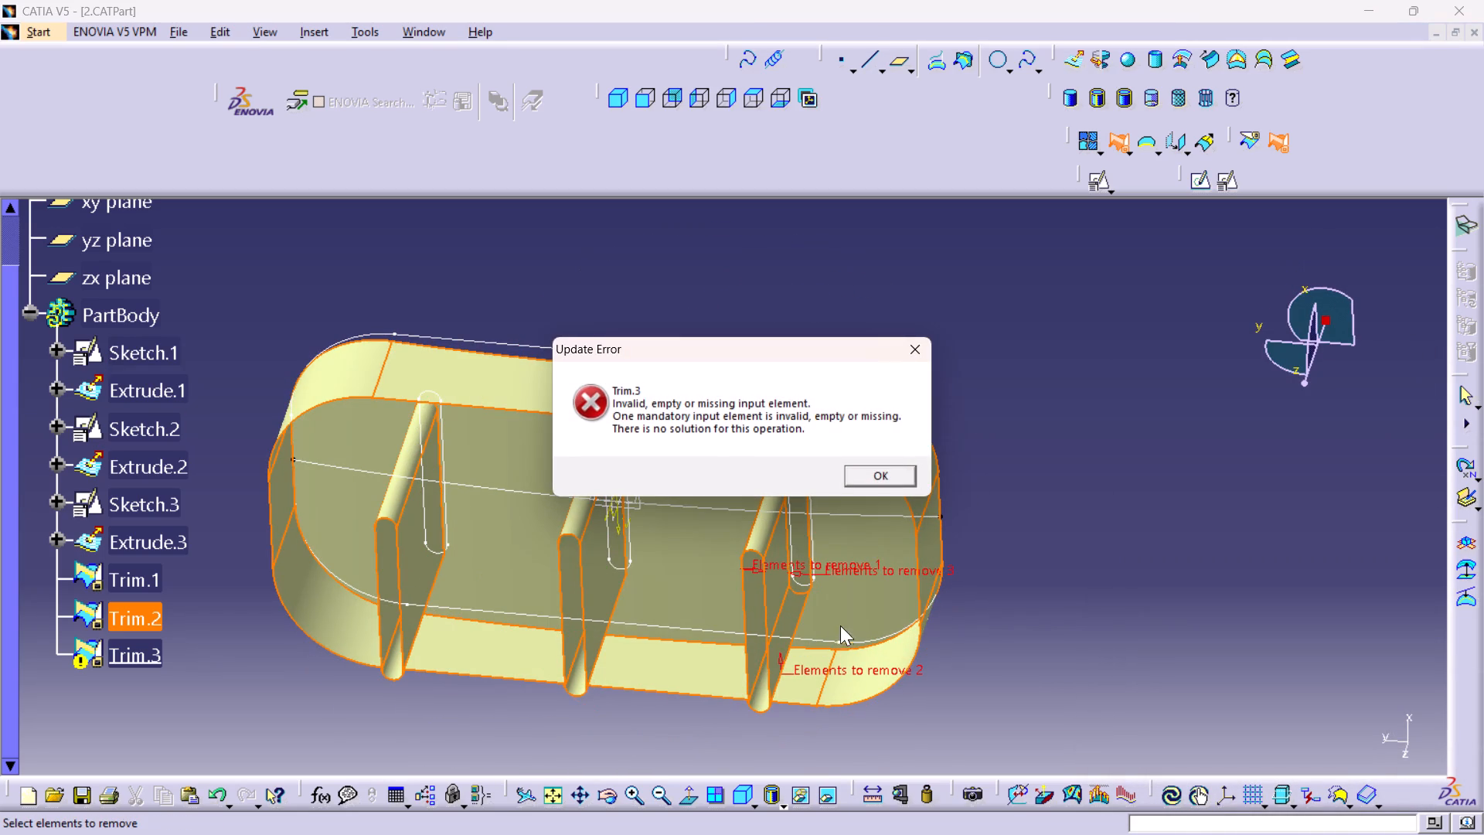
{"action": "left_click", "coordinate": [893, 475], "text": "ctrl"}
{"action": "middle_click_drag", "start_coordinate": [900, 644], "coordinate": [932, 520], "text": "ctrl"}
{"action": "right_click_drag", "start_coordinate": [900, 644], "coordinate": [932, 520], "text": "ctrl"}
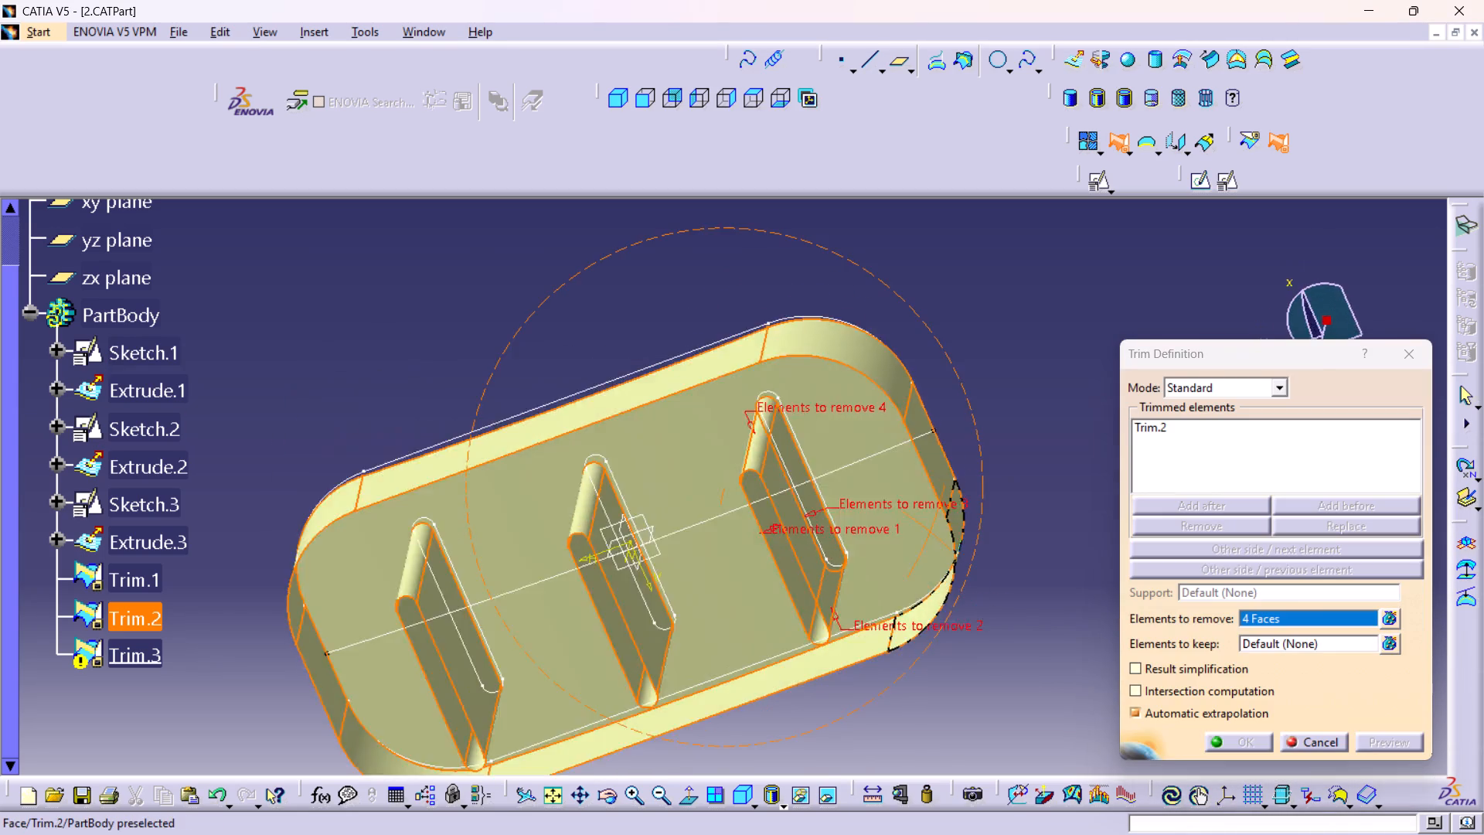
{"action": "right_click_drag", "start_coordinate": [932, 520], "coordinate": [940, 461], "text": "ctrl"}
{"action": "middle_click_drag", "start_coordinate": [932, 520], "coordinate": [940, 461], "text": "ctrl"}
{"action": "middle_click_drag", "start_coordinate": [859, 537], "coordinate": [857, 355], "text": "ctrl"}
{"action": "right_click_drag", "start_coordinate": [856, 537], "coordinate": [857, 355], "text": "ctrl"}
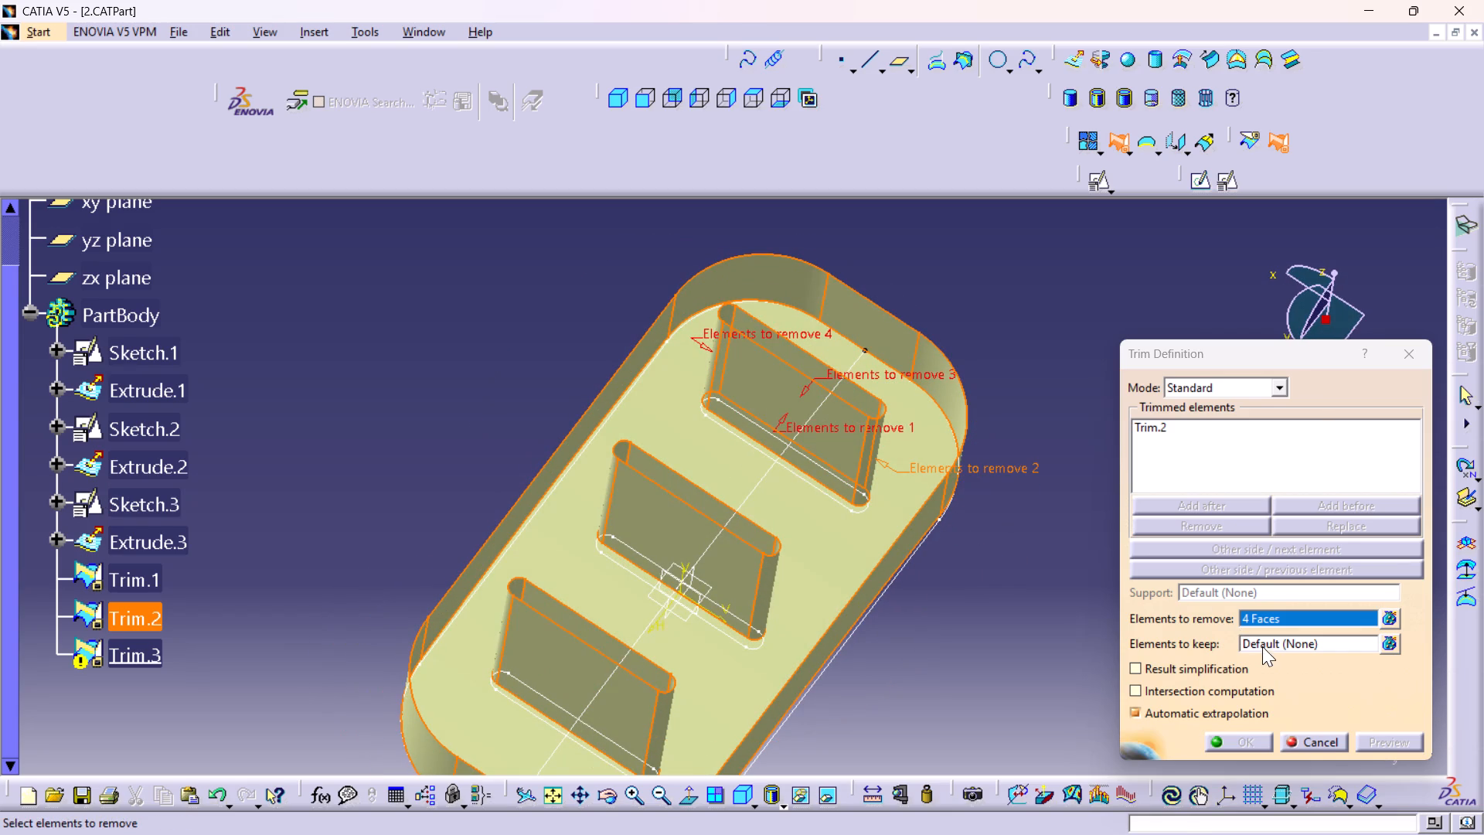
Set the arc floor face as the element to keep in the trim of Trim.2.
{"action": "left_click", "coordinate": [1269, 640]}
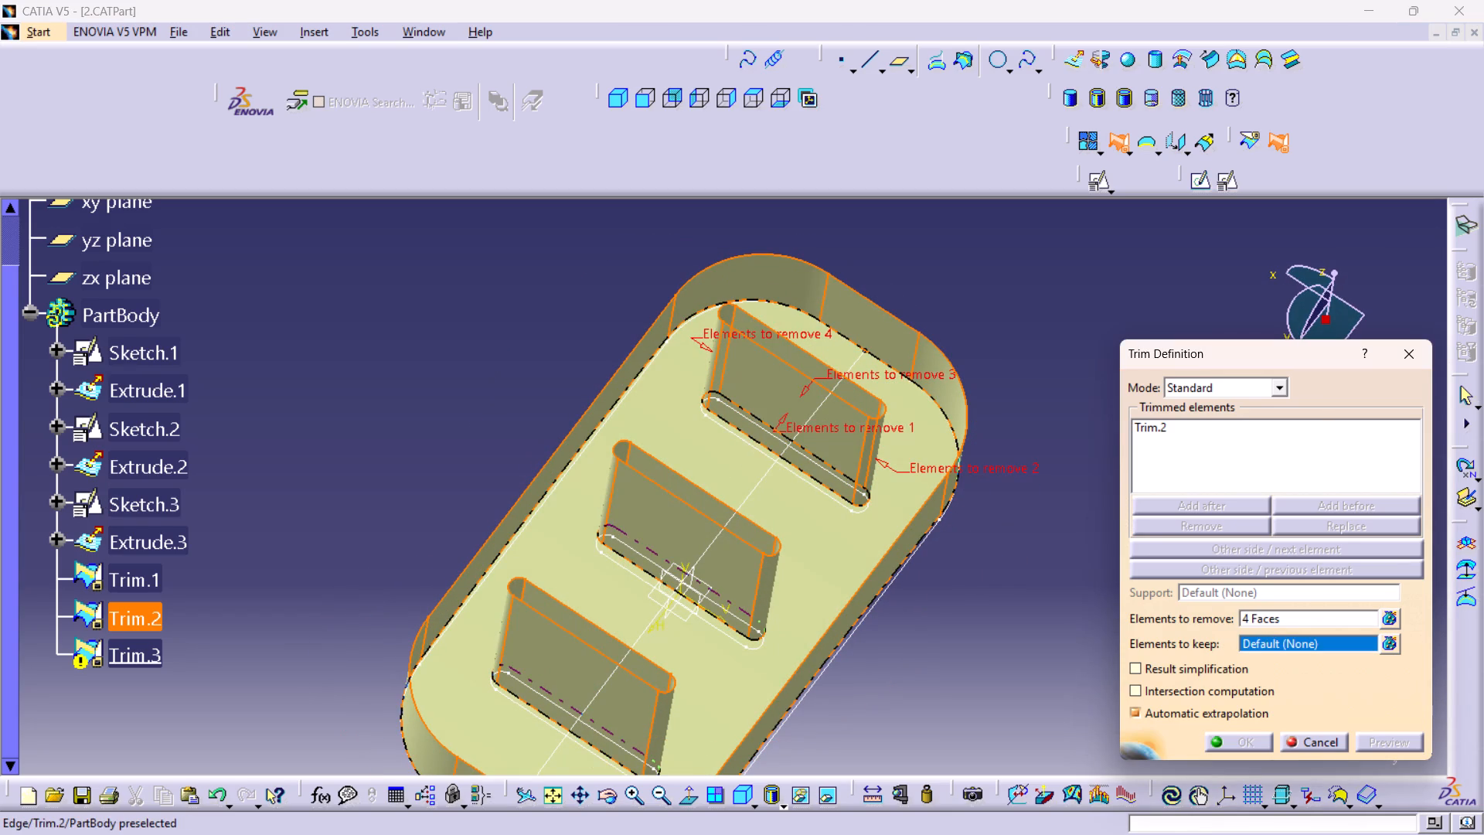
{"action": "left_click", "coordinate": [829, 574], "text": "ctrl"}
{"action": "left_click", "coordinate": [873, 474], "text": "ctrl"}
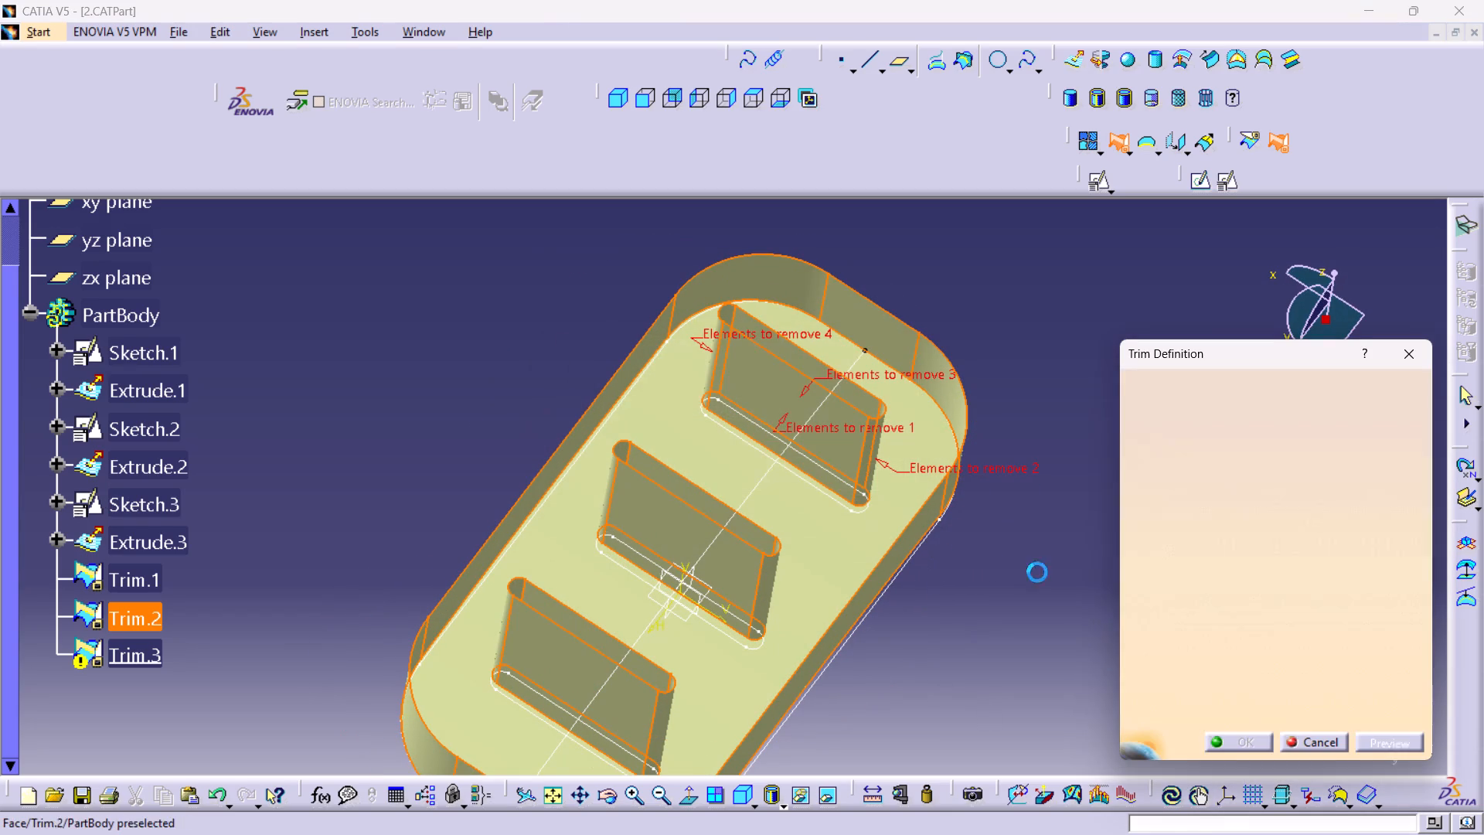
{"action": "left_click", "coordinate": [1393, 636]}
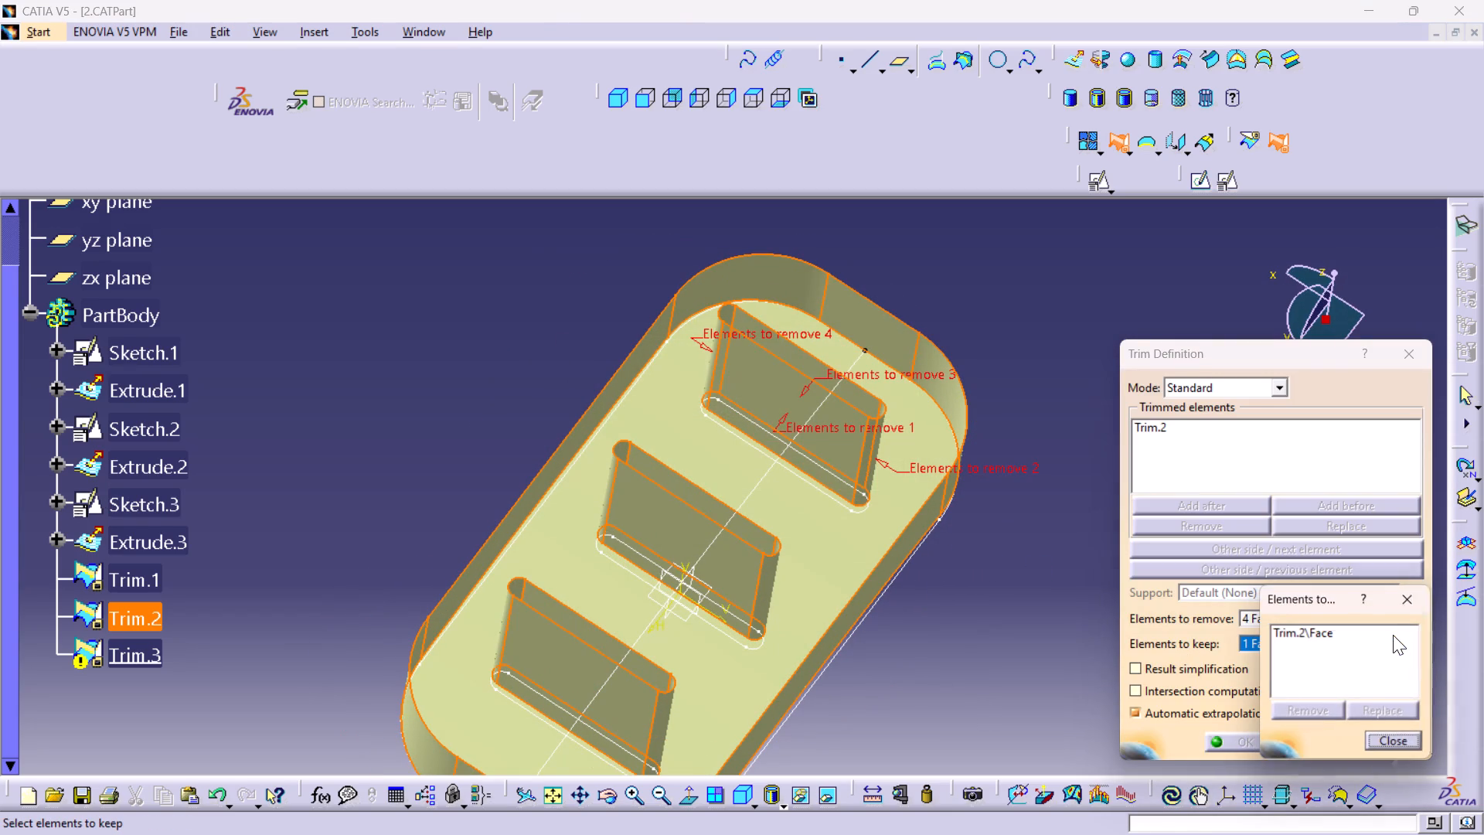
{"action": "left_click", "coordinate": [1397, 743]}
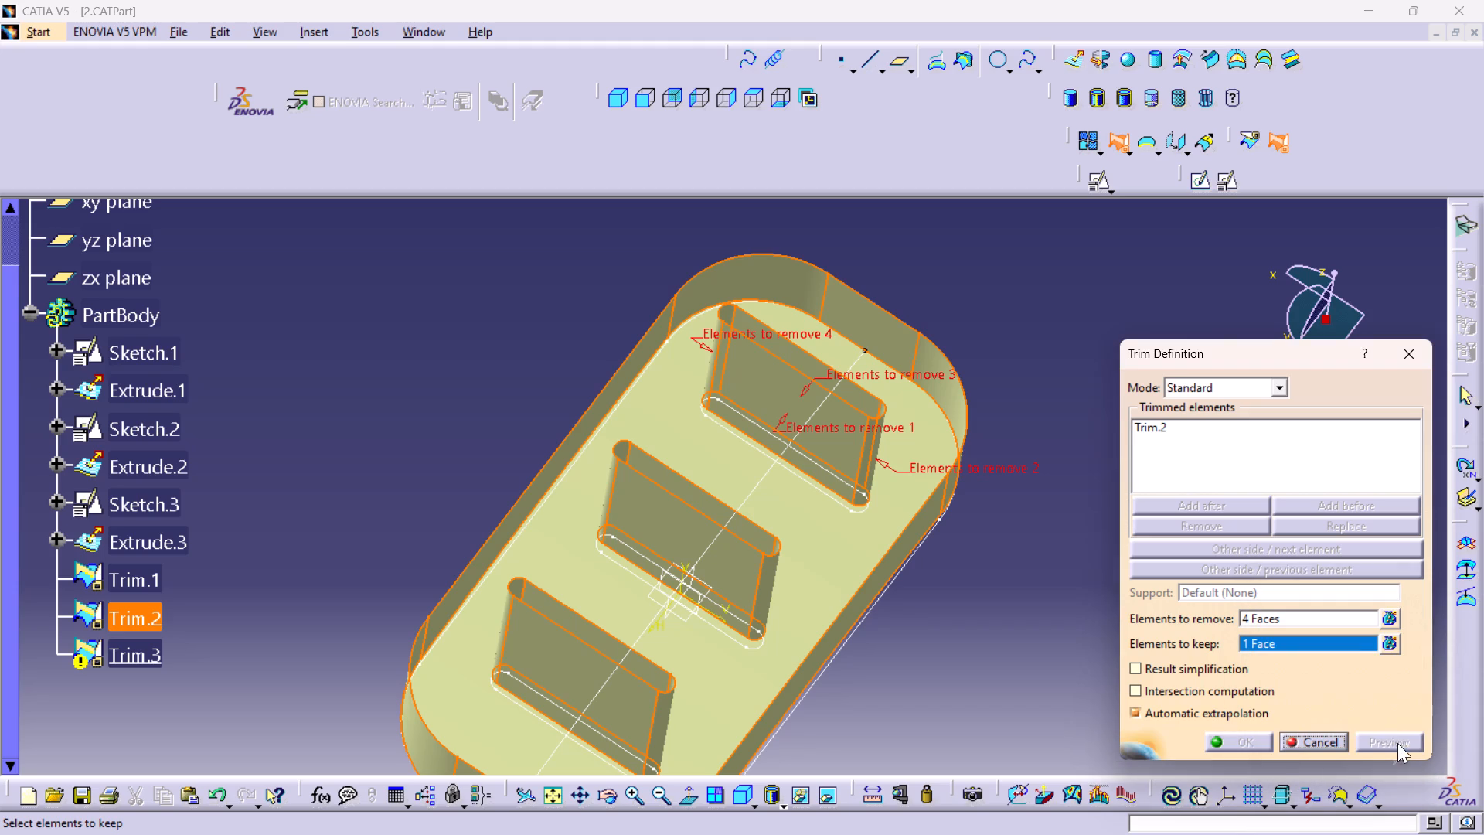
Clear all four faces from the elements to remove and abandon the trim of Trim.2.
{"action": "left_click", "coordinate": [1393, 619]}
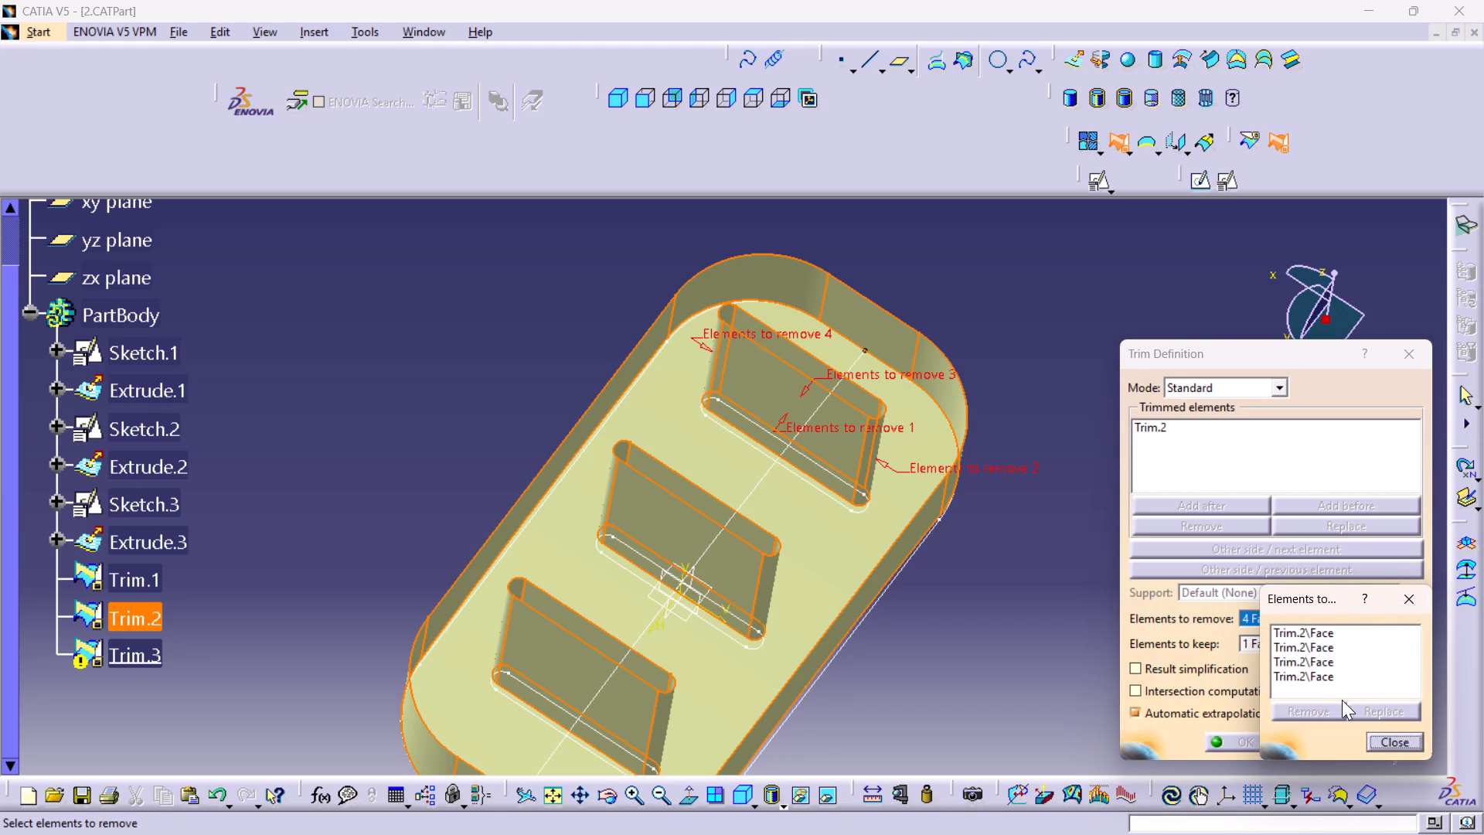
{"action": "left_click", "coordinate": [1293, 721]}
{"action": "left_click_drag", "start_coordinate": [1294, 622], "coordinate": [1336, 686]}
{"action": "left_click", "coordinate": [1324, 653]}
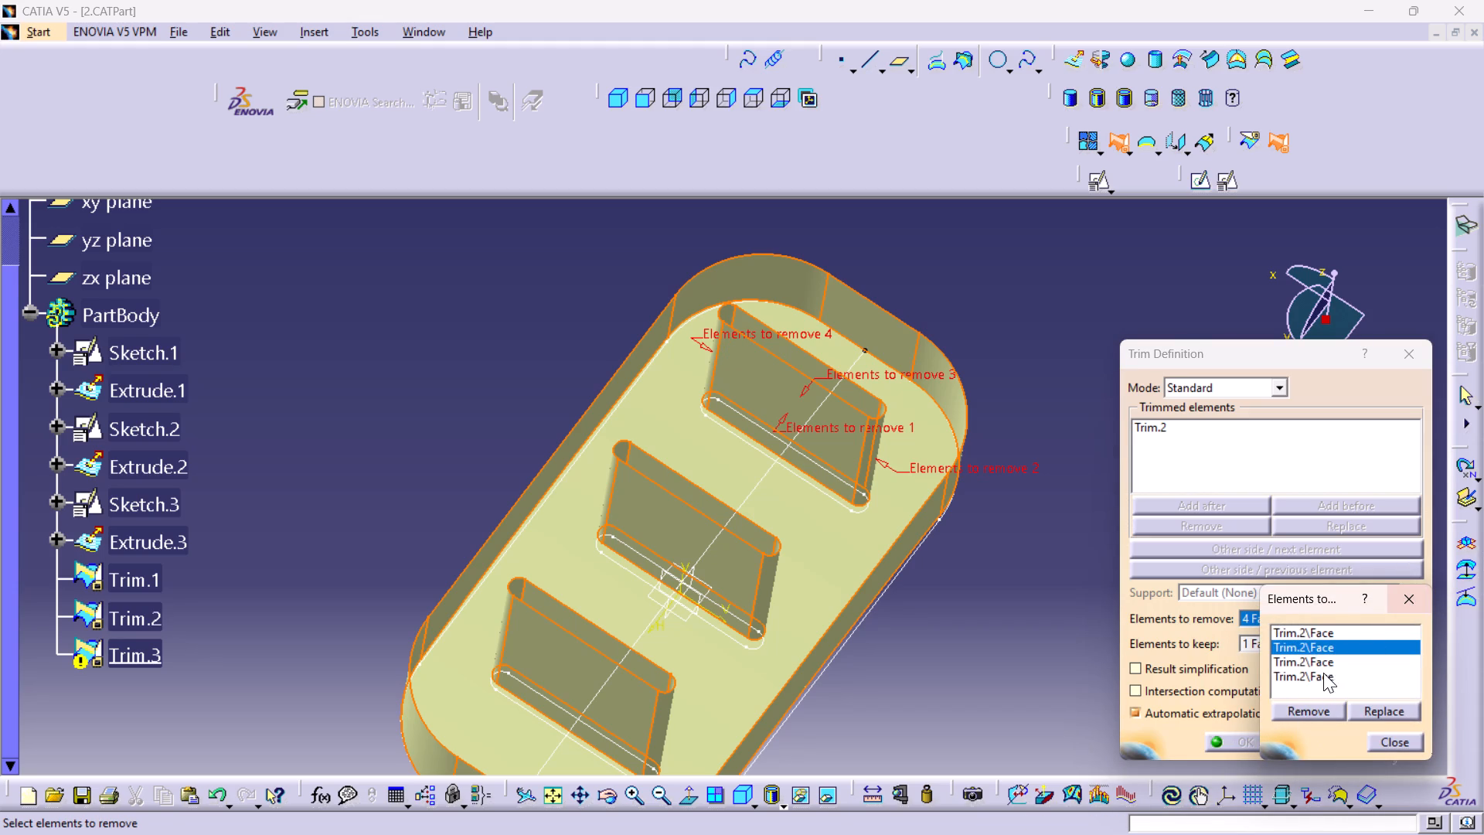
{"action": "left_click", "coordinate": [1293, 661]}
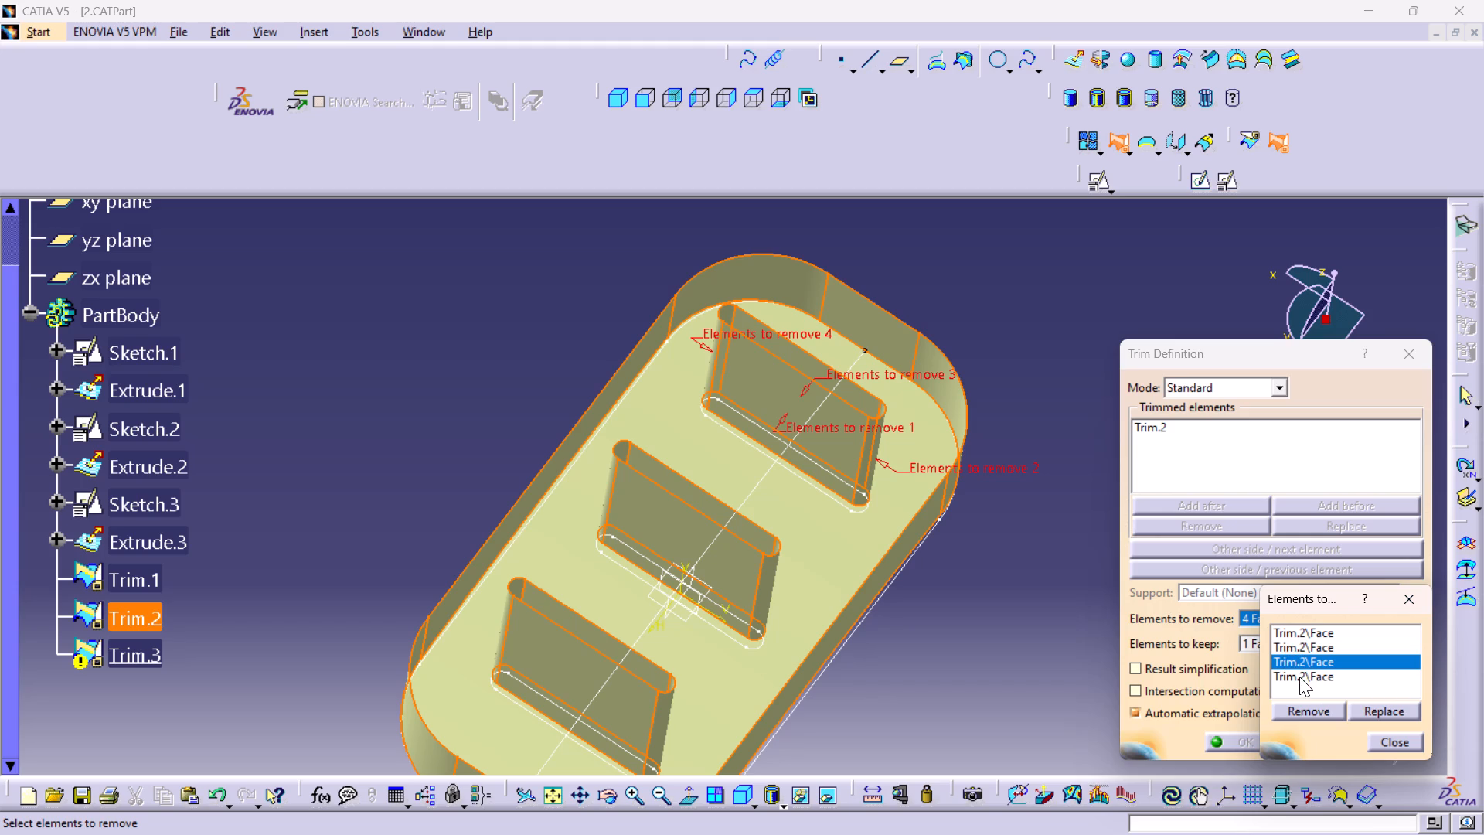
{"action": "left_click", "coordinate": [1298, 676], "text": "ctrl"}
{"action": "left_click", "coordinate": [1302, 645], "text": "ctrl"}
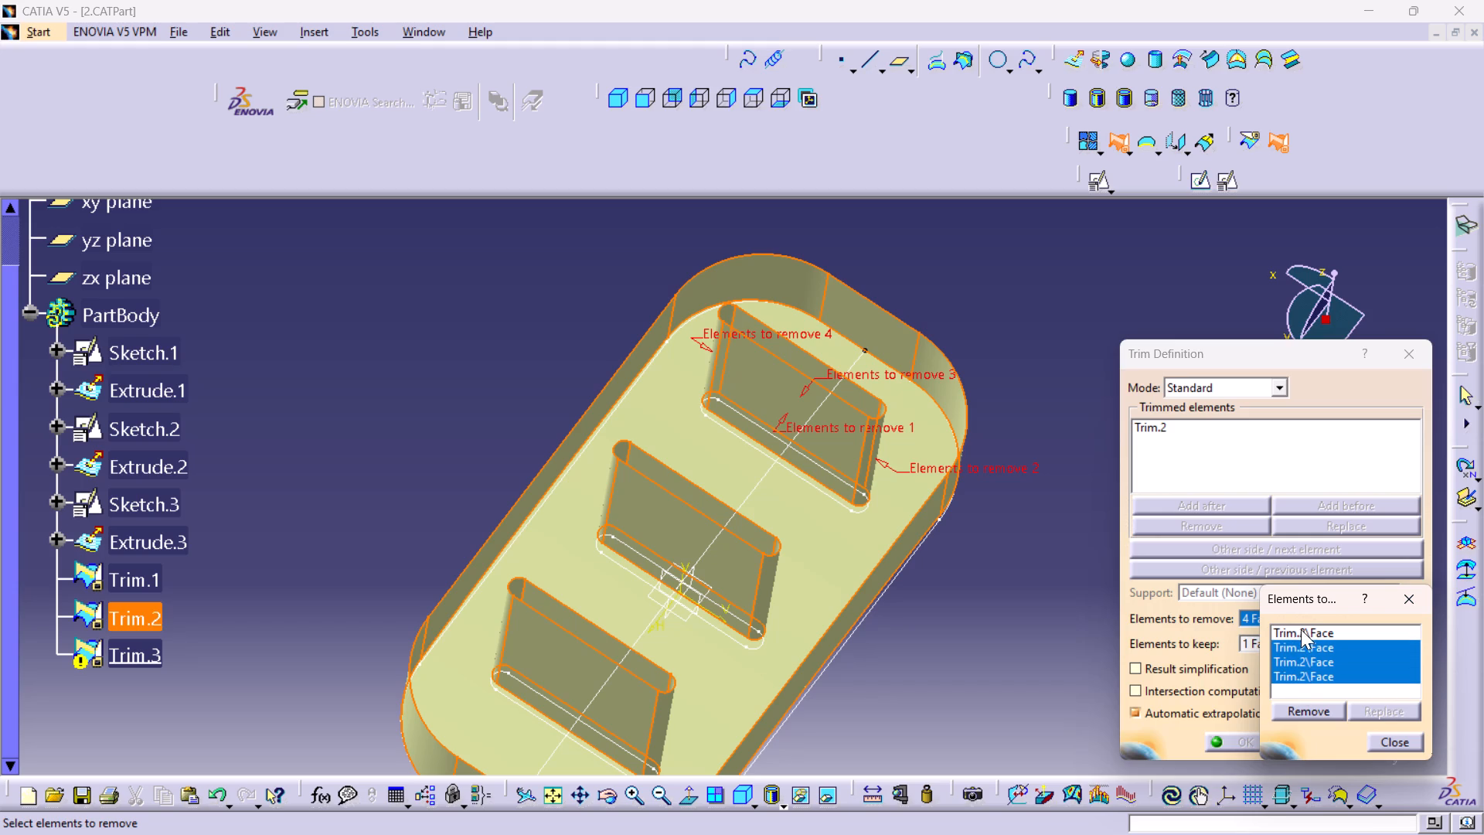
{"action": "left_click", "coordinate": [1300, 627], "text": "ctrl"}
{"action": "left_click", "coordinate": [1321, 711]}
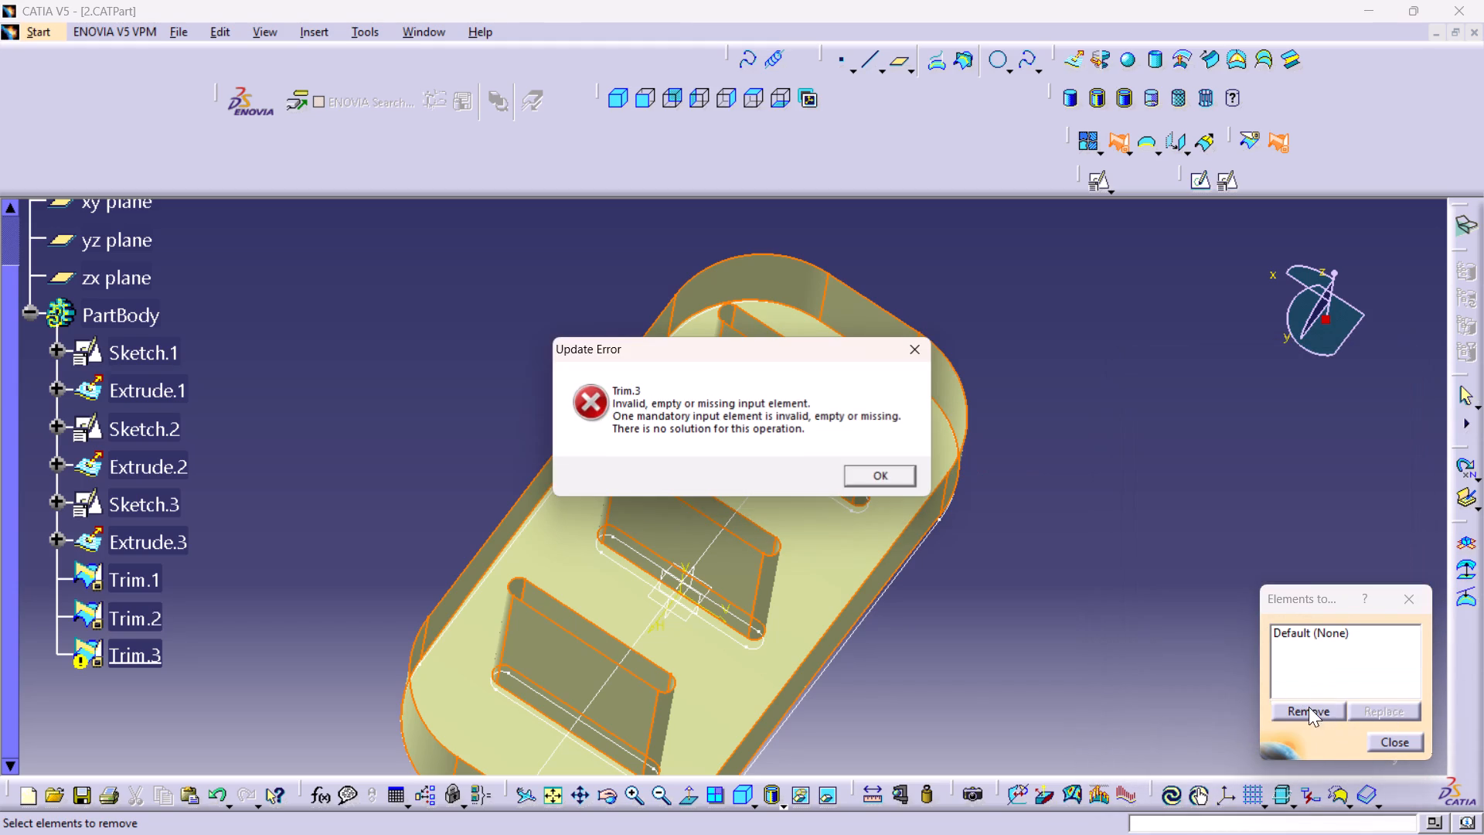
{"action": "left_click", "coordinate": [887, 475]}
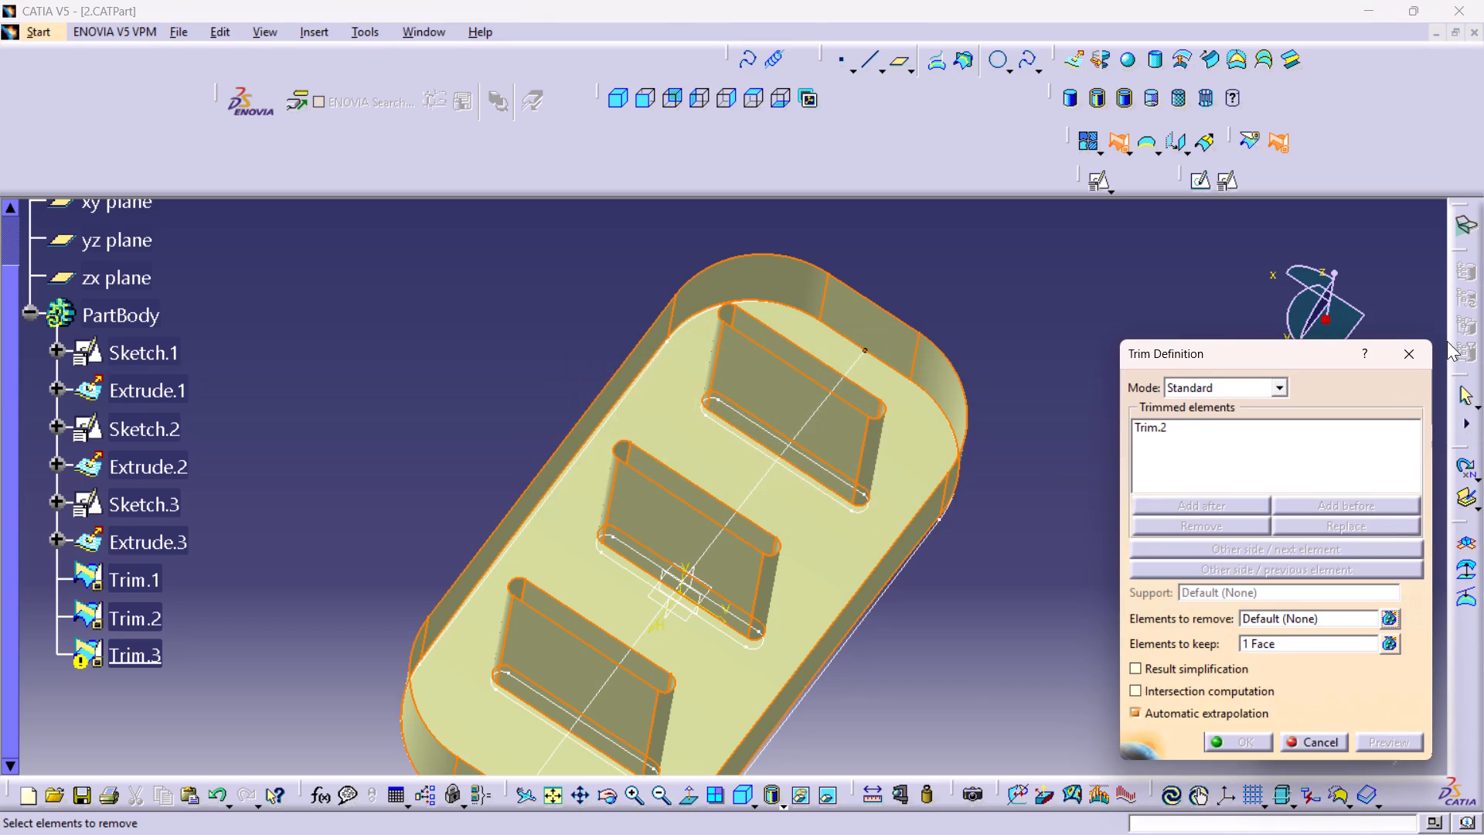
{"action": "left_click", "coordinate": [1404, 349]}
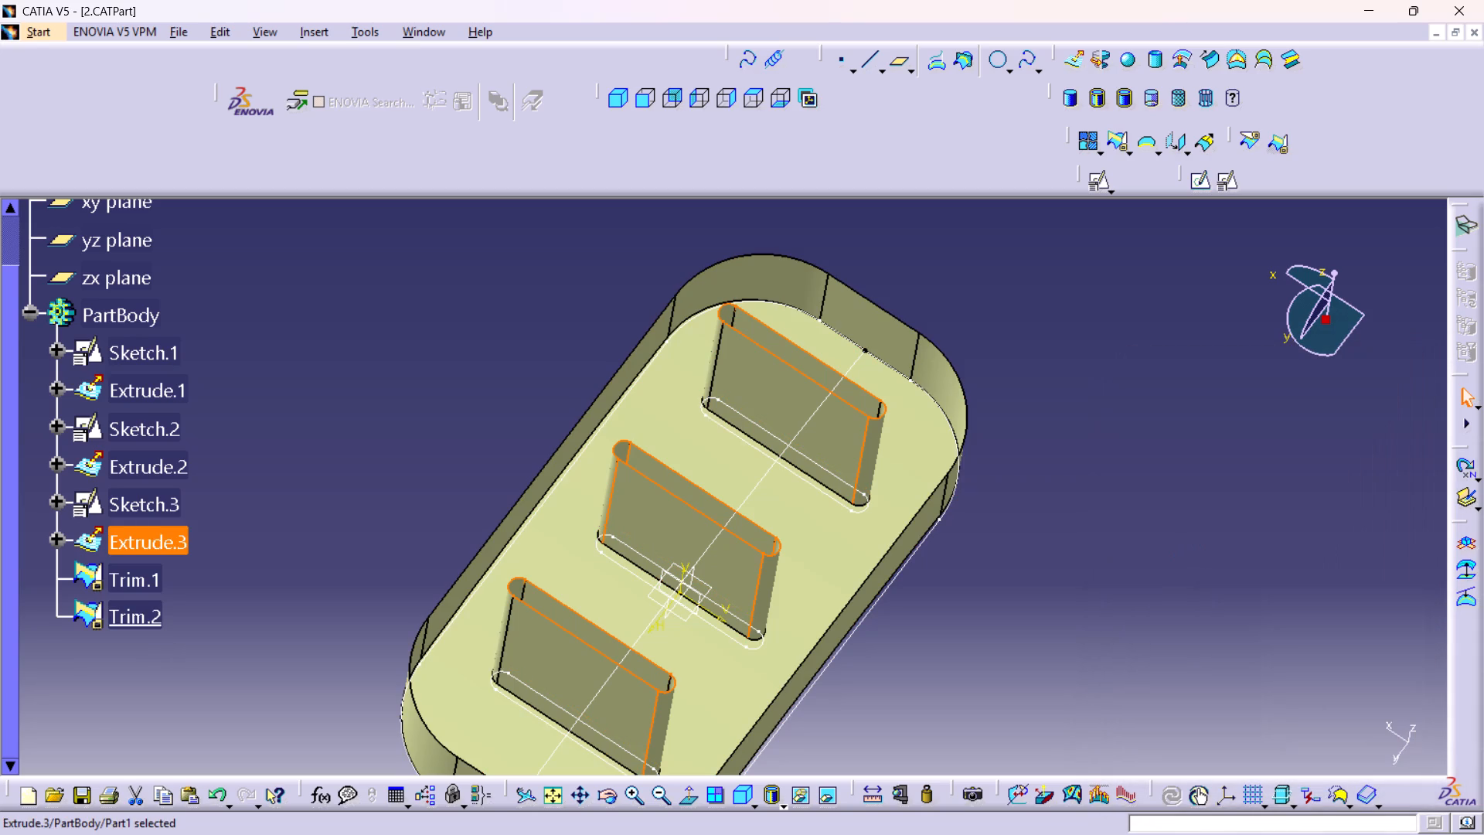
Examine the trimmed wall, floor openings and elongated-hole surfaces from underneath, above and in the isometric view.
{"action": "left_click", "coordinate": [1021, 646]}
{"action": "middle_click_drag", "start_coordinate": [798, 693], "coordinate": [597, 557]}
{"action": "right_click_drag", "start_coordinate": [798, 693], "coordinate": [597, 557]}
{"action": "middle_click_drag", "start_coordinate": [948, 501], "coordinate": [949, 500]}
{"action": "right_click_drag", "start_coordinate": [949, 500], "coordinate": [925, 647]}
{"action": "middle_click_drag", "start_coordinate": [949, 500], "coordinate": [925, 647]}
{"action": "middle_click_drag", "start_coordinate": [586, 642], "coordinate": [799, 330]}
{"action": "right_click_drag", "start_coordinate": [587, 639], "coordinate": [799, 330]}
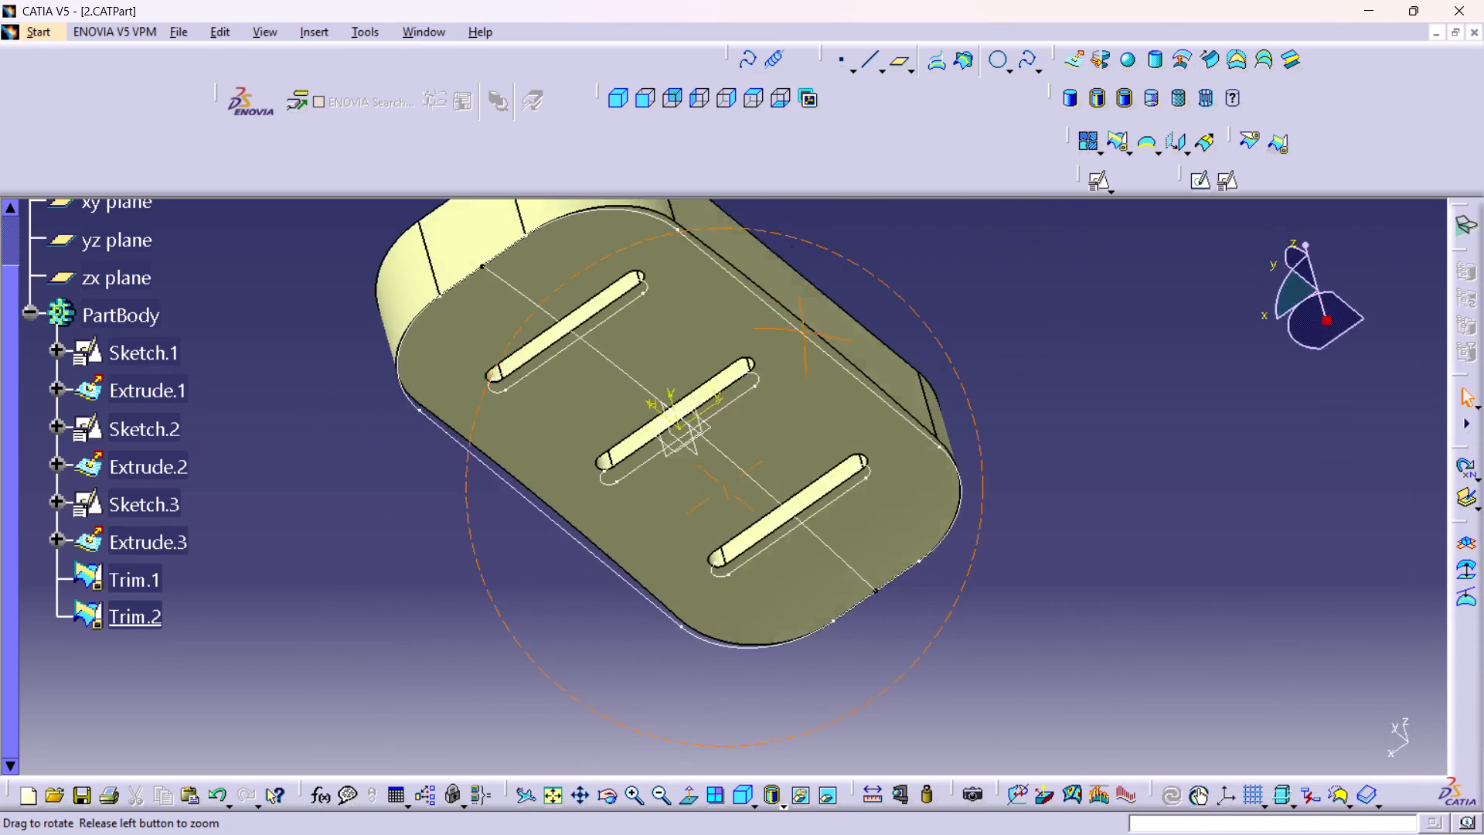
{"action": "right_click_drag", "start_coordinate": [799, 330], "coordinate": [744, 679]}
{"action": "middle_click_drag", "start_coordinate": [799, 330], "coordinate": [745, 679]}
{"action": "middle_click_drag", "start_coordinate": [591, 404], "coordinate": [1125, 788]}
{"action": "right_click_drag", "start_coordinate": [821, 333], "coordinate": [1125, 788]}
{"action": "middle_click_drag", "start_coordinate": [1122, 415], "coordinate": [1103, 472]}
{"action": "right_click_drag", "start_coordinate": [1122, 415], "coordinate": [1103, 472]}
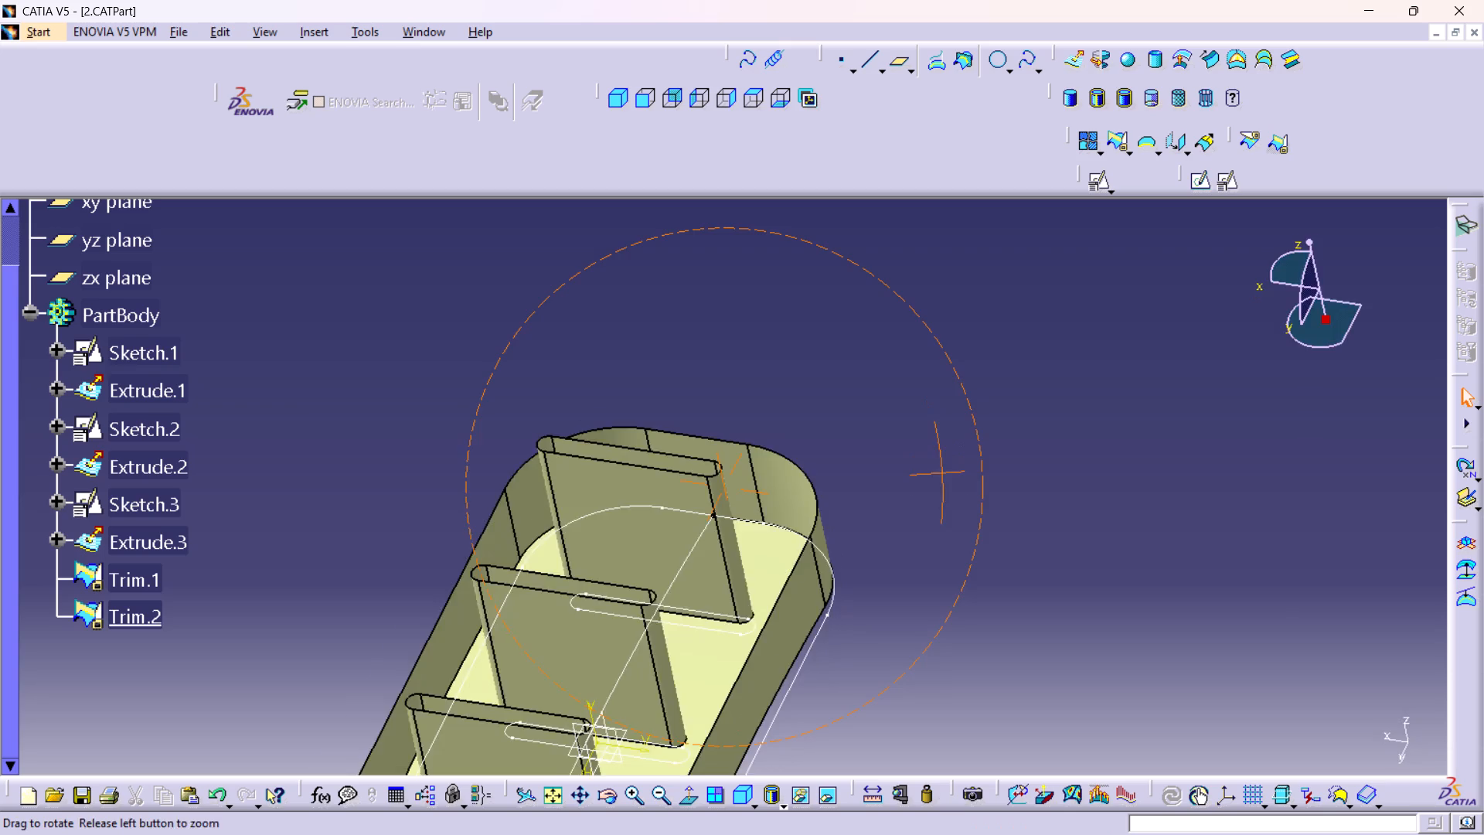
{"action": "right_click_drag", "start_coordinate": [1103, 472], "coordinate": [965, 656]}
{"action": "middle_click_drag", "start_coordinate": [1103, 472], "coordinate": [965, 656]}
{"action": "middle_click_drag", "start_coordinate": [575, 534], "coordinate": [900, 468]}
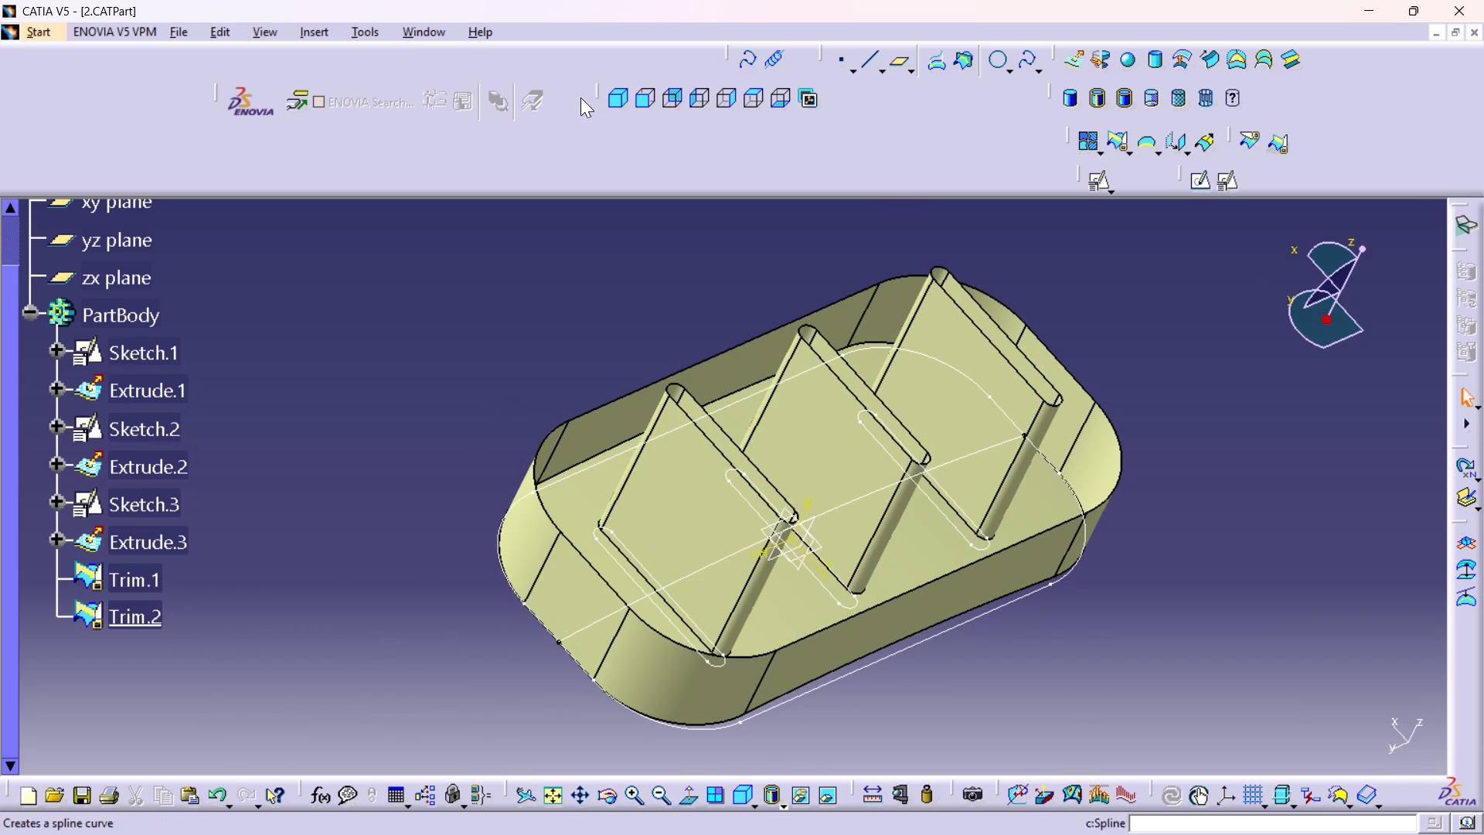
{"action": "left_click", "coordinate": [608, 100]}
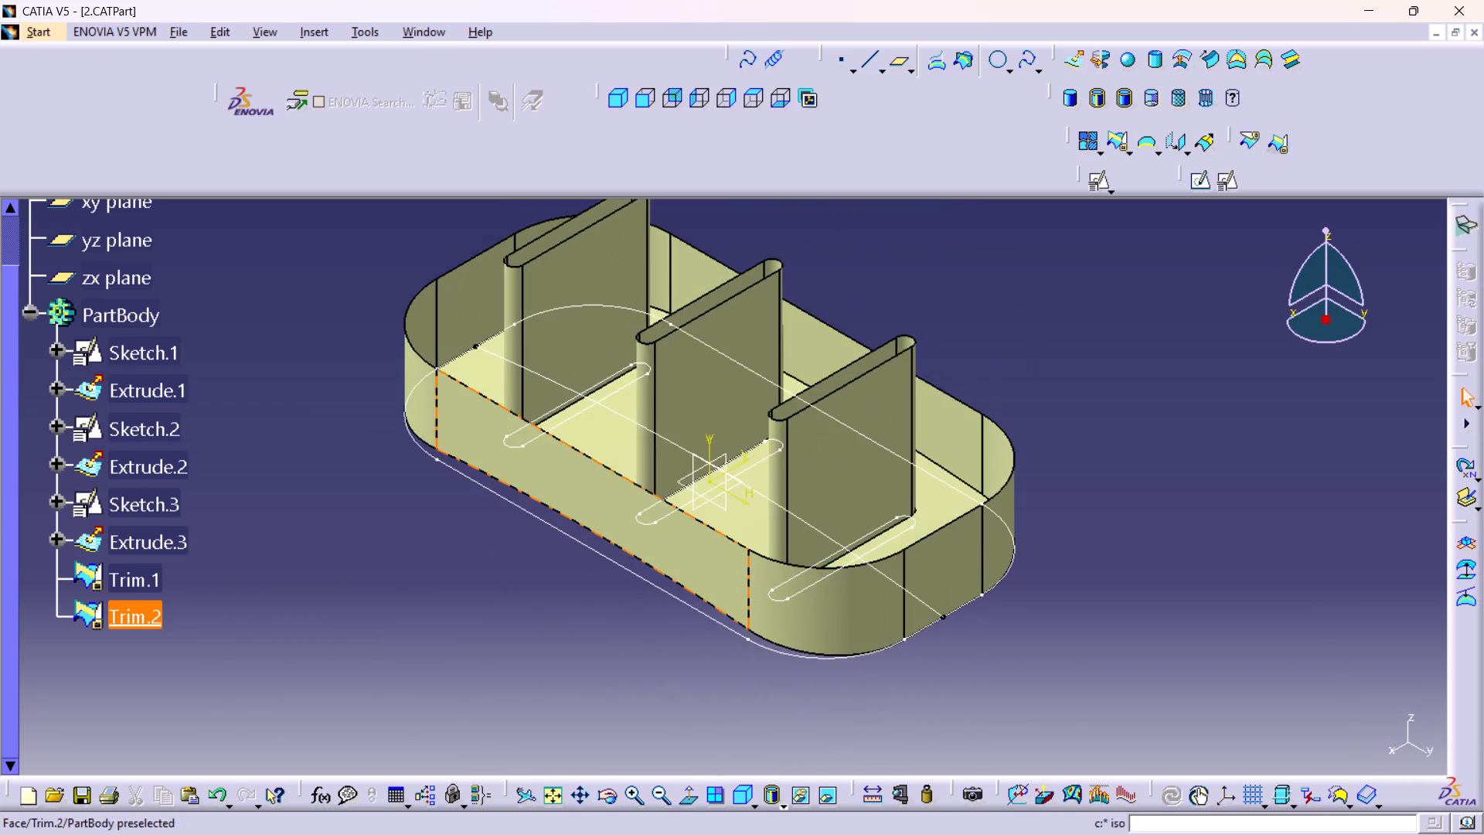
{"action": "middle_click_drag", "start_coordinate": [642, 538], "coordinate": [917, 779]}
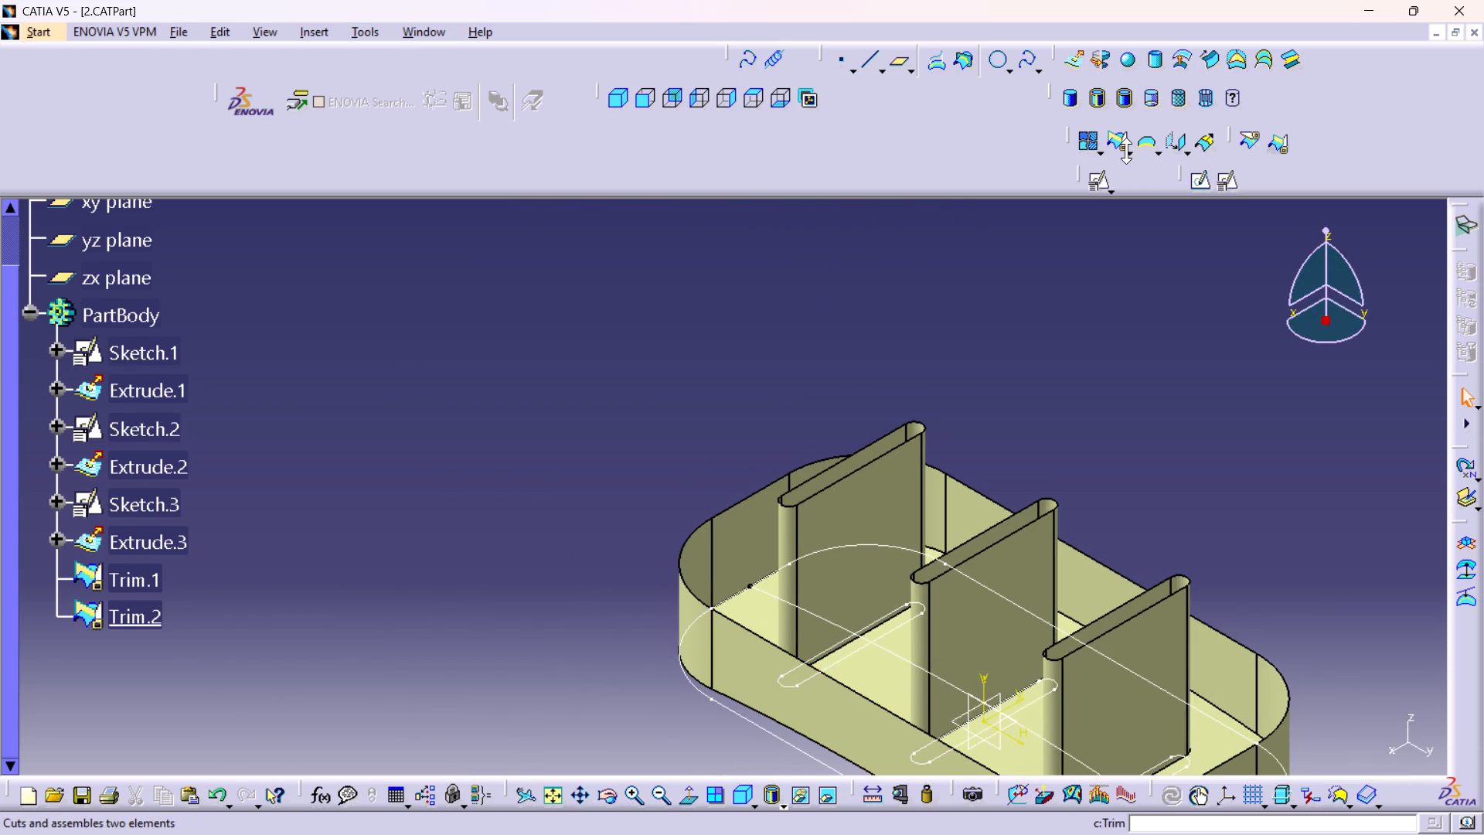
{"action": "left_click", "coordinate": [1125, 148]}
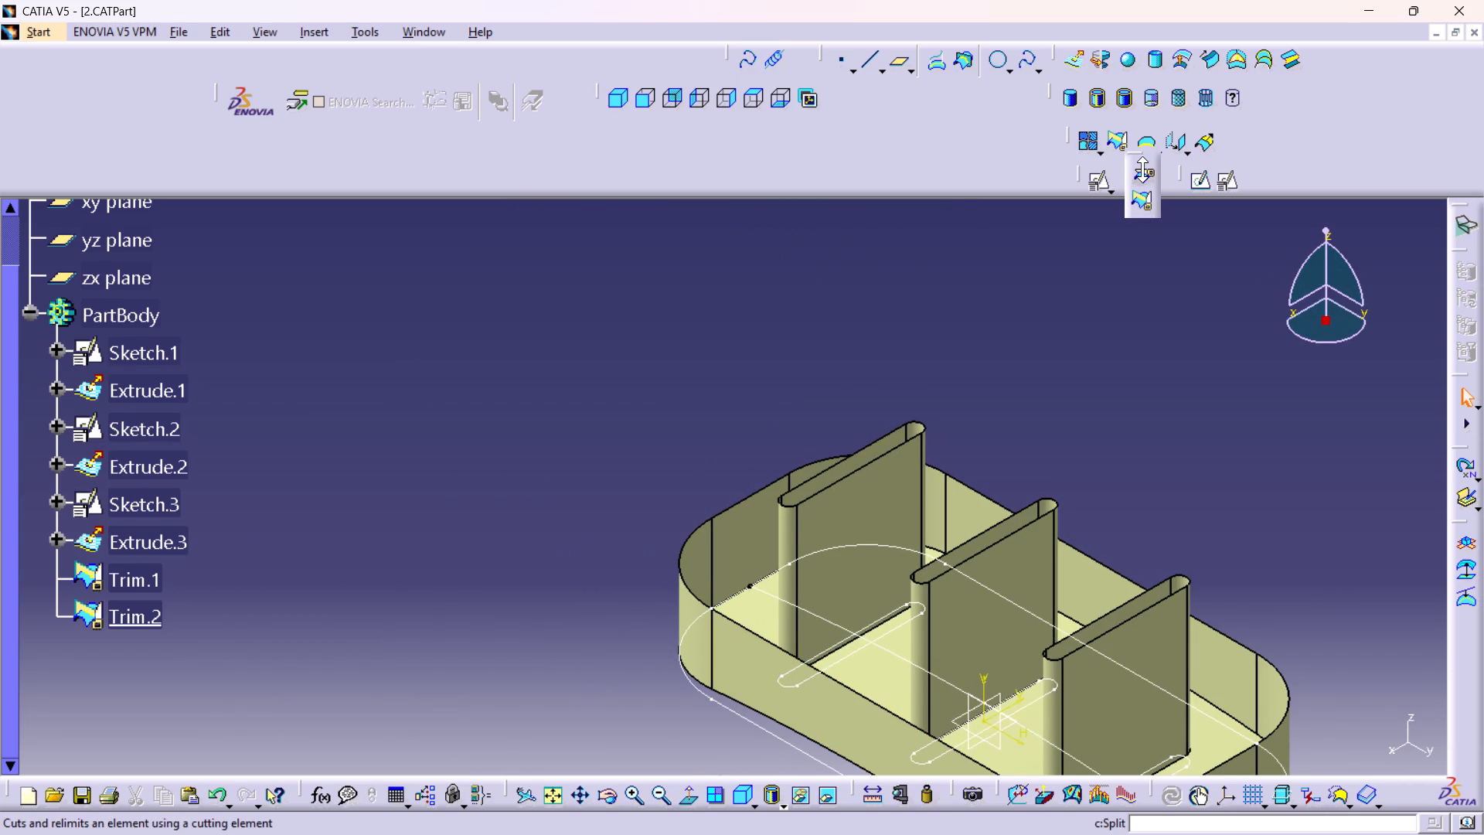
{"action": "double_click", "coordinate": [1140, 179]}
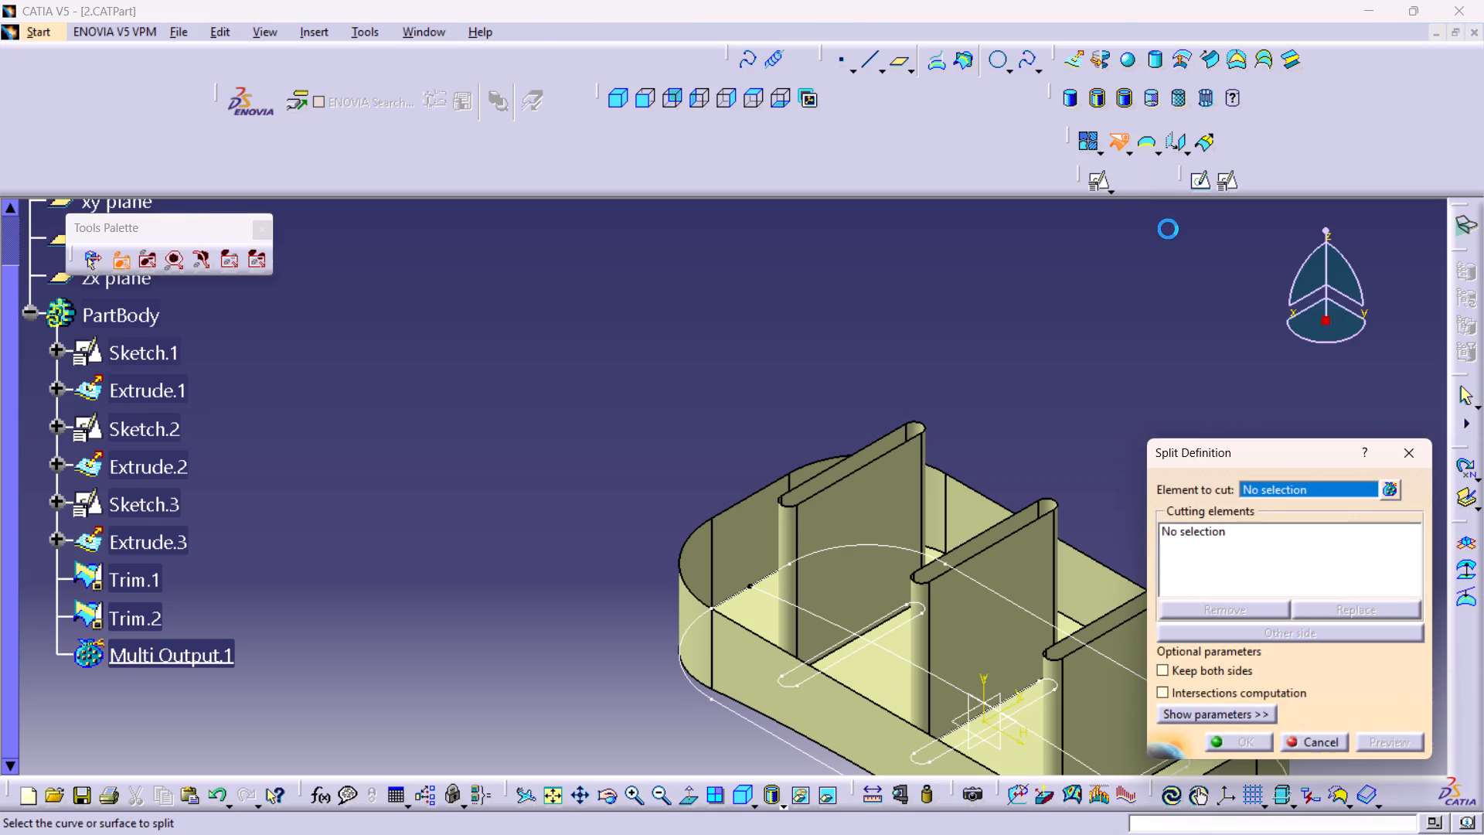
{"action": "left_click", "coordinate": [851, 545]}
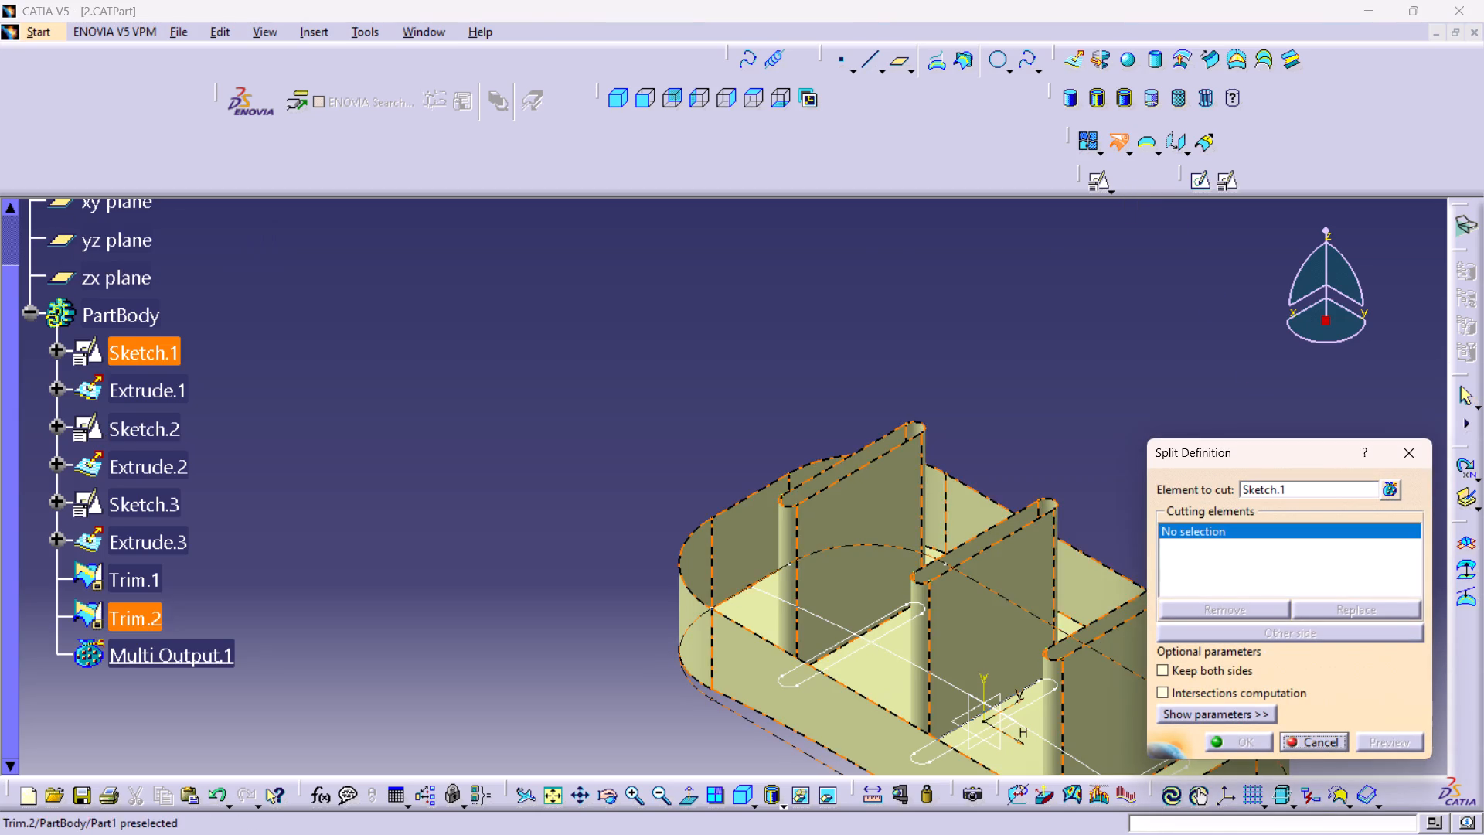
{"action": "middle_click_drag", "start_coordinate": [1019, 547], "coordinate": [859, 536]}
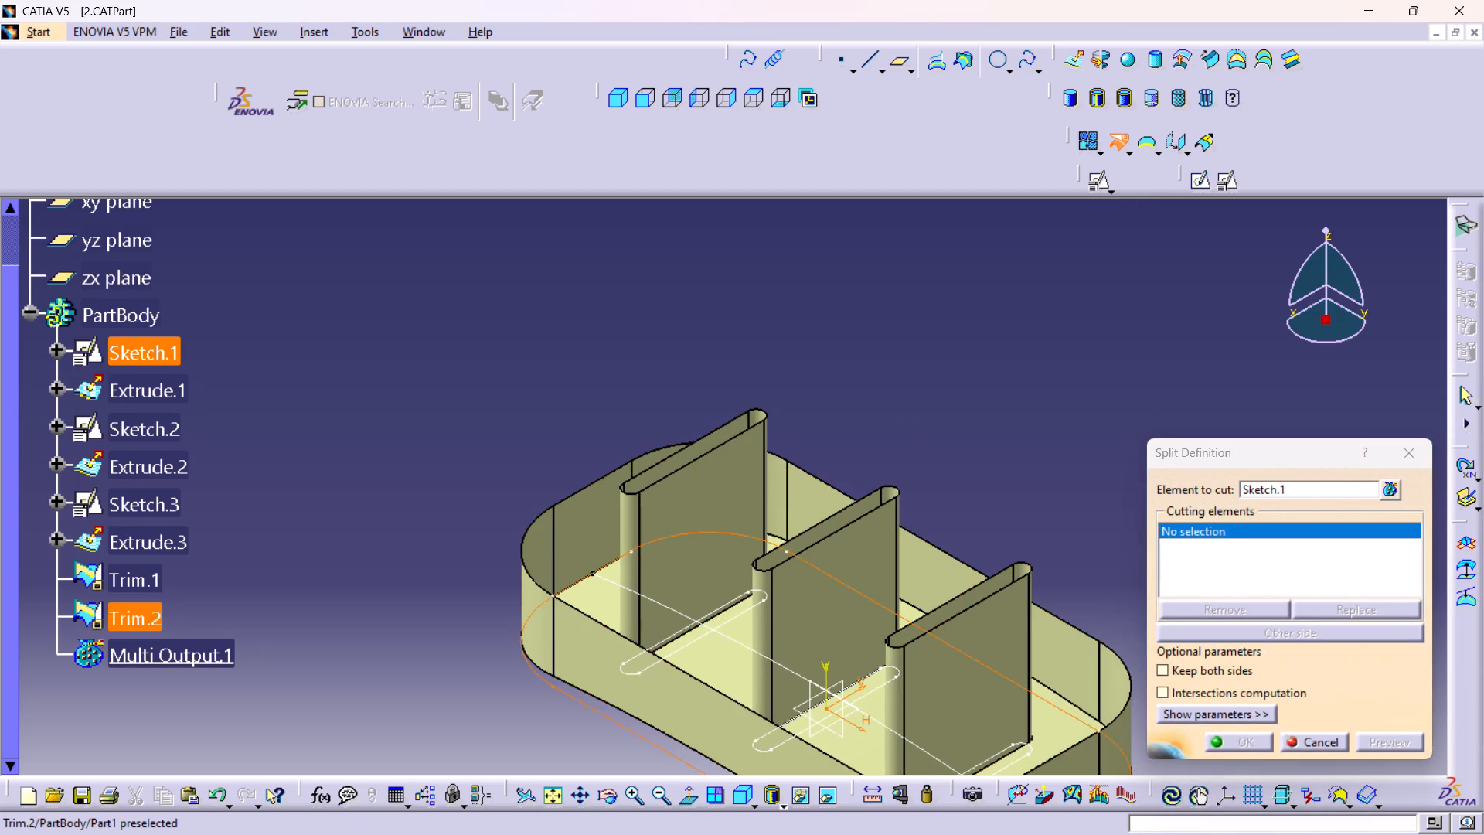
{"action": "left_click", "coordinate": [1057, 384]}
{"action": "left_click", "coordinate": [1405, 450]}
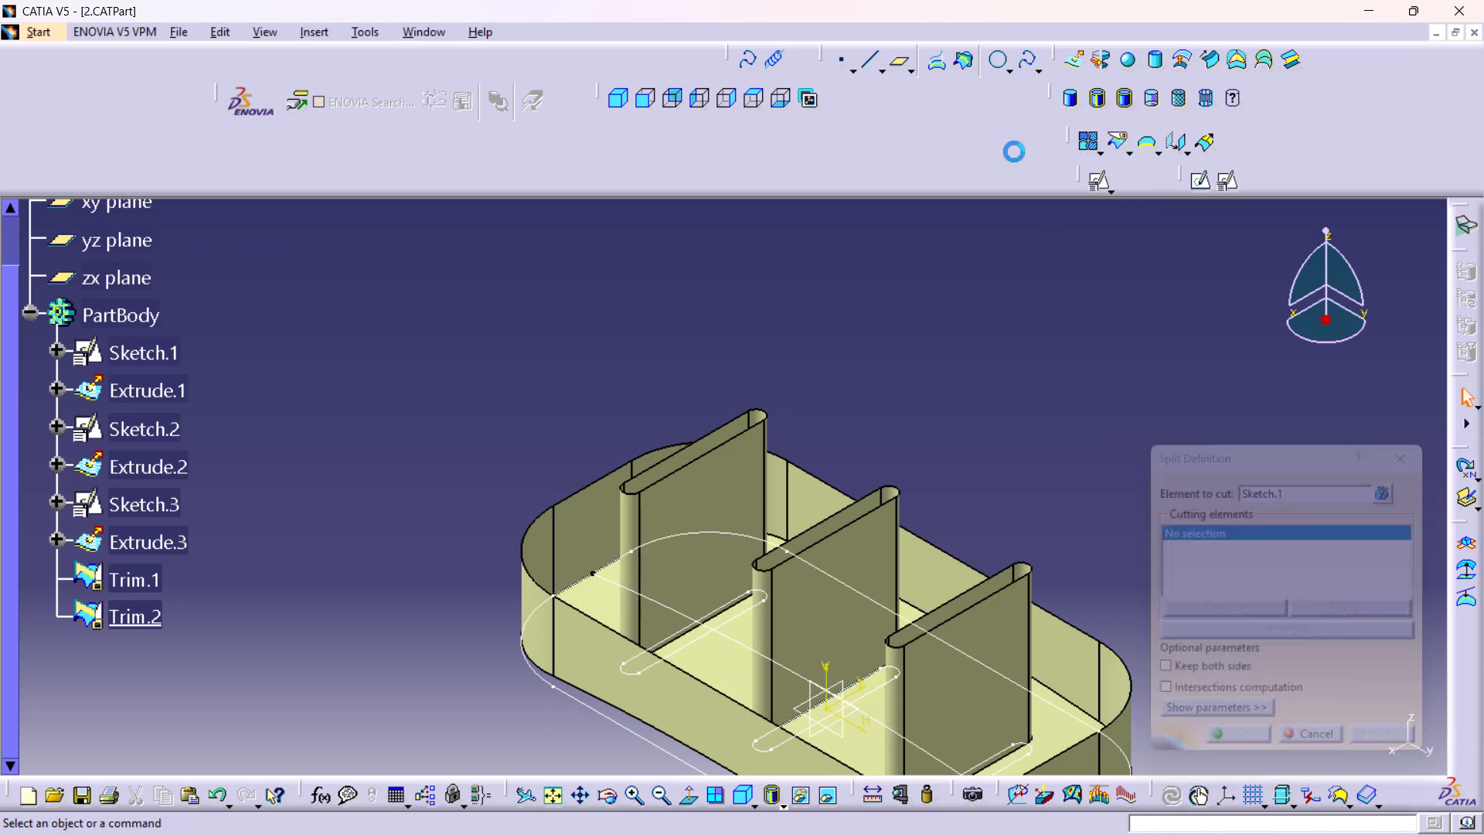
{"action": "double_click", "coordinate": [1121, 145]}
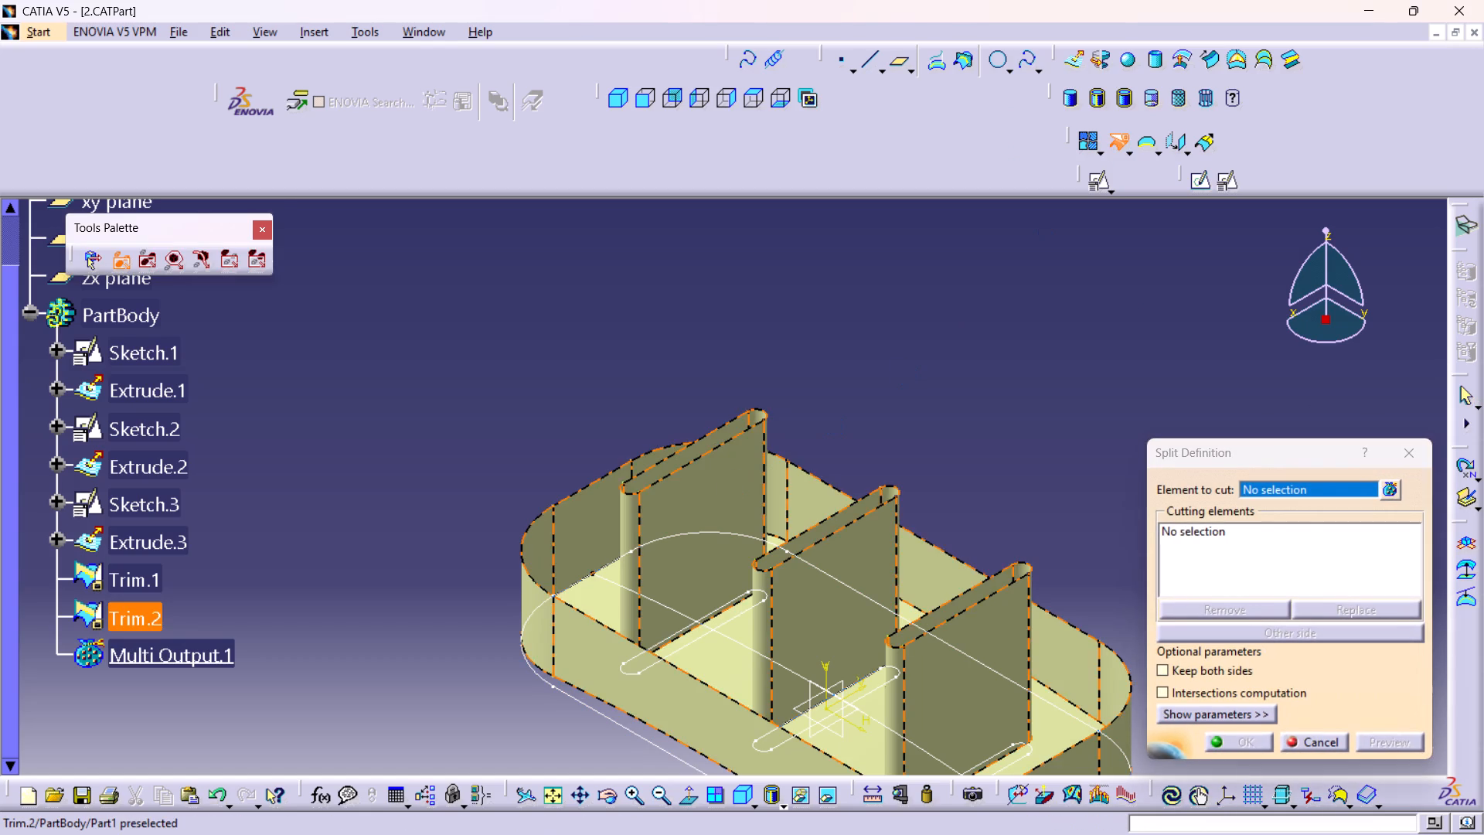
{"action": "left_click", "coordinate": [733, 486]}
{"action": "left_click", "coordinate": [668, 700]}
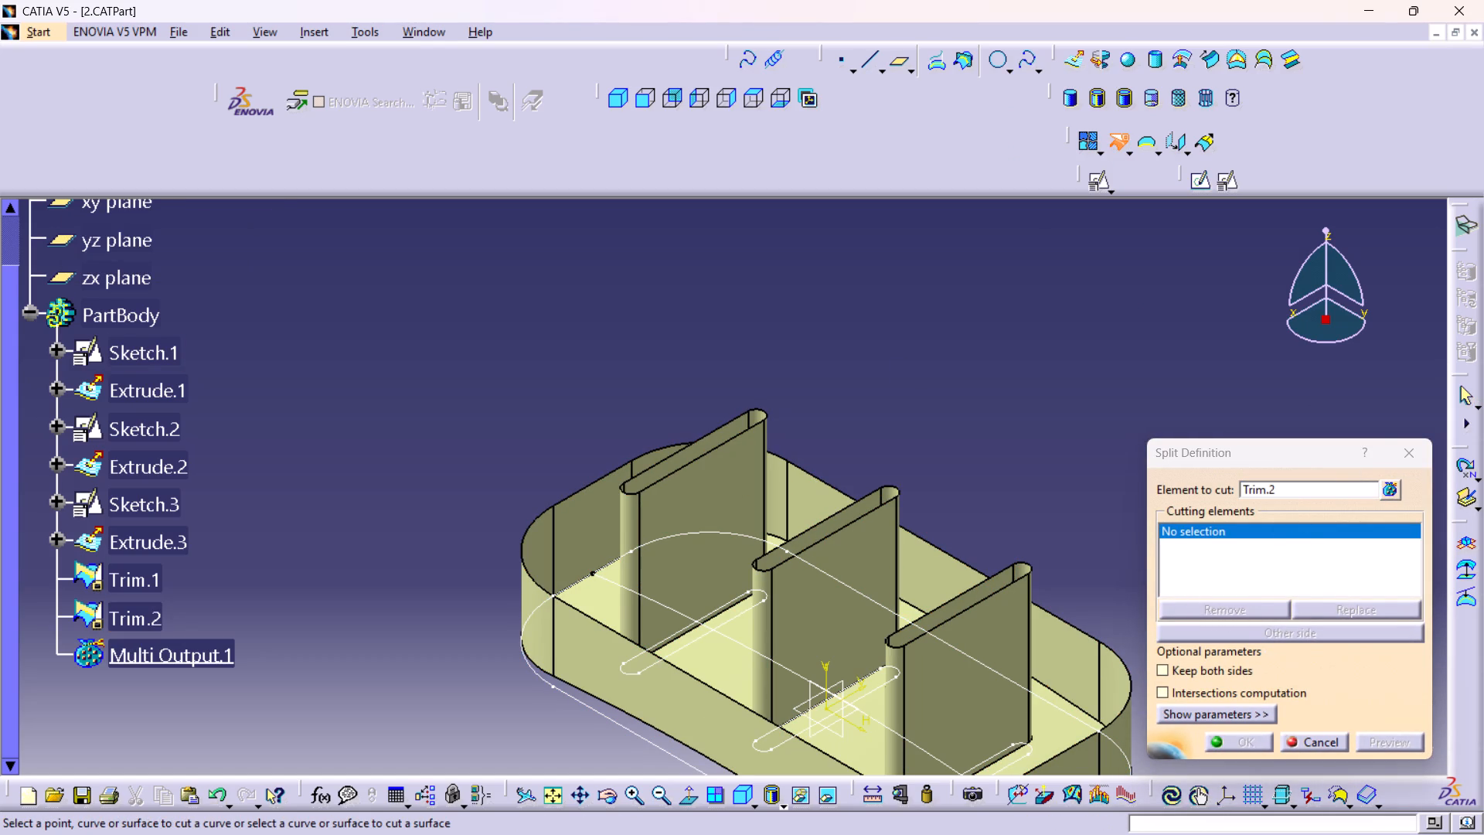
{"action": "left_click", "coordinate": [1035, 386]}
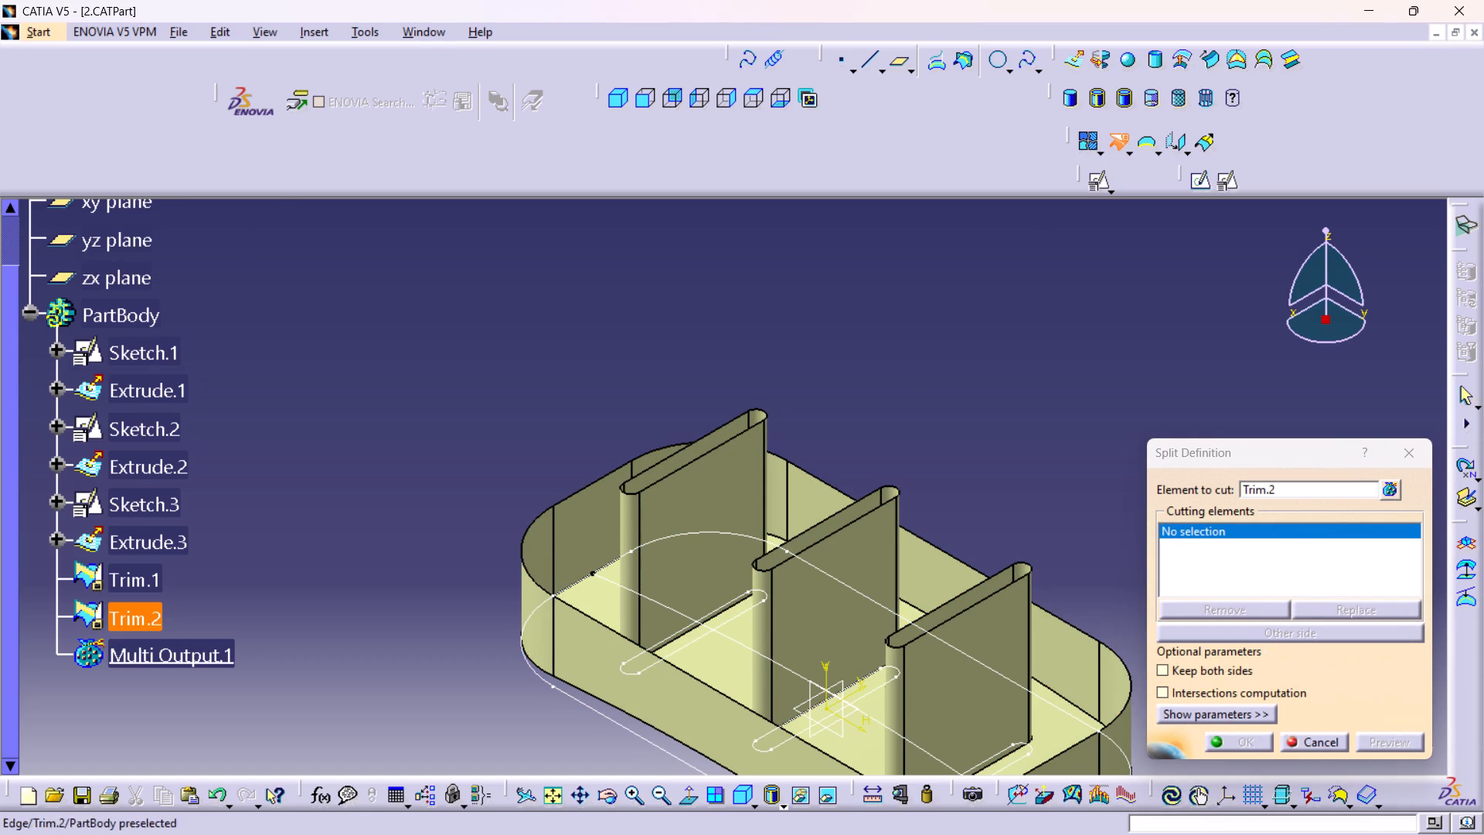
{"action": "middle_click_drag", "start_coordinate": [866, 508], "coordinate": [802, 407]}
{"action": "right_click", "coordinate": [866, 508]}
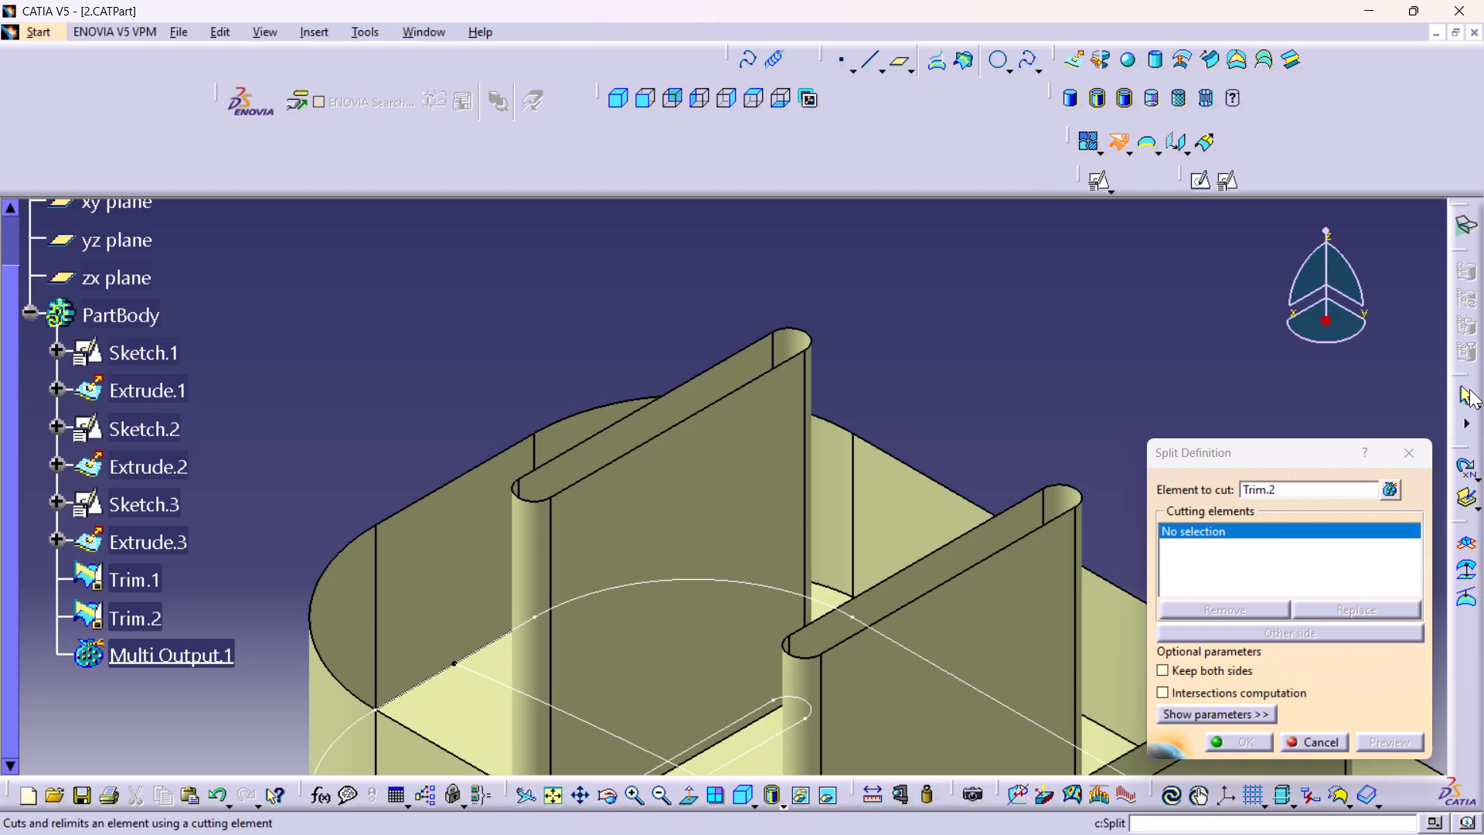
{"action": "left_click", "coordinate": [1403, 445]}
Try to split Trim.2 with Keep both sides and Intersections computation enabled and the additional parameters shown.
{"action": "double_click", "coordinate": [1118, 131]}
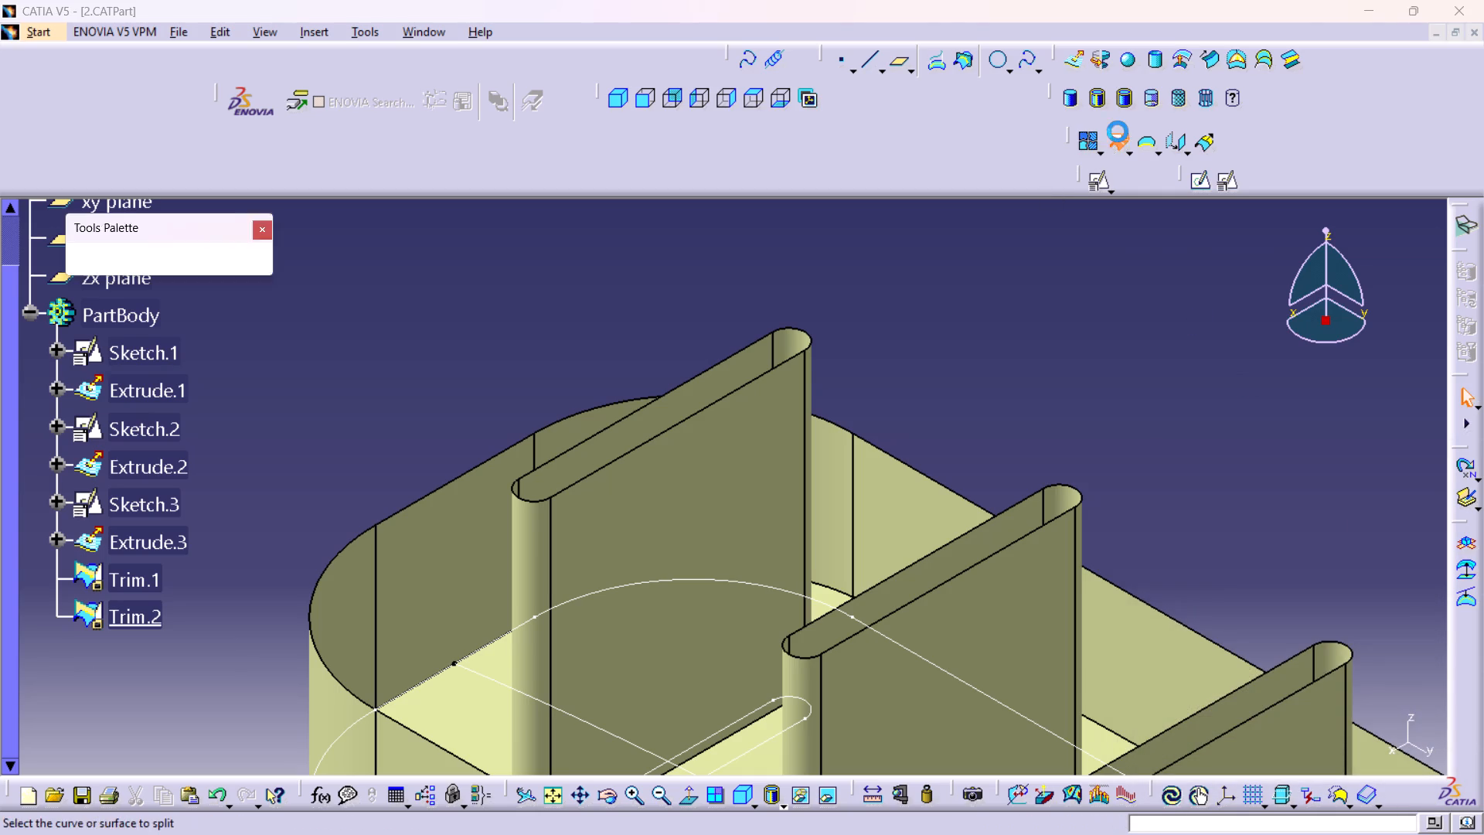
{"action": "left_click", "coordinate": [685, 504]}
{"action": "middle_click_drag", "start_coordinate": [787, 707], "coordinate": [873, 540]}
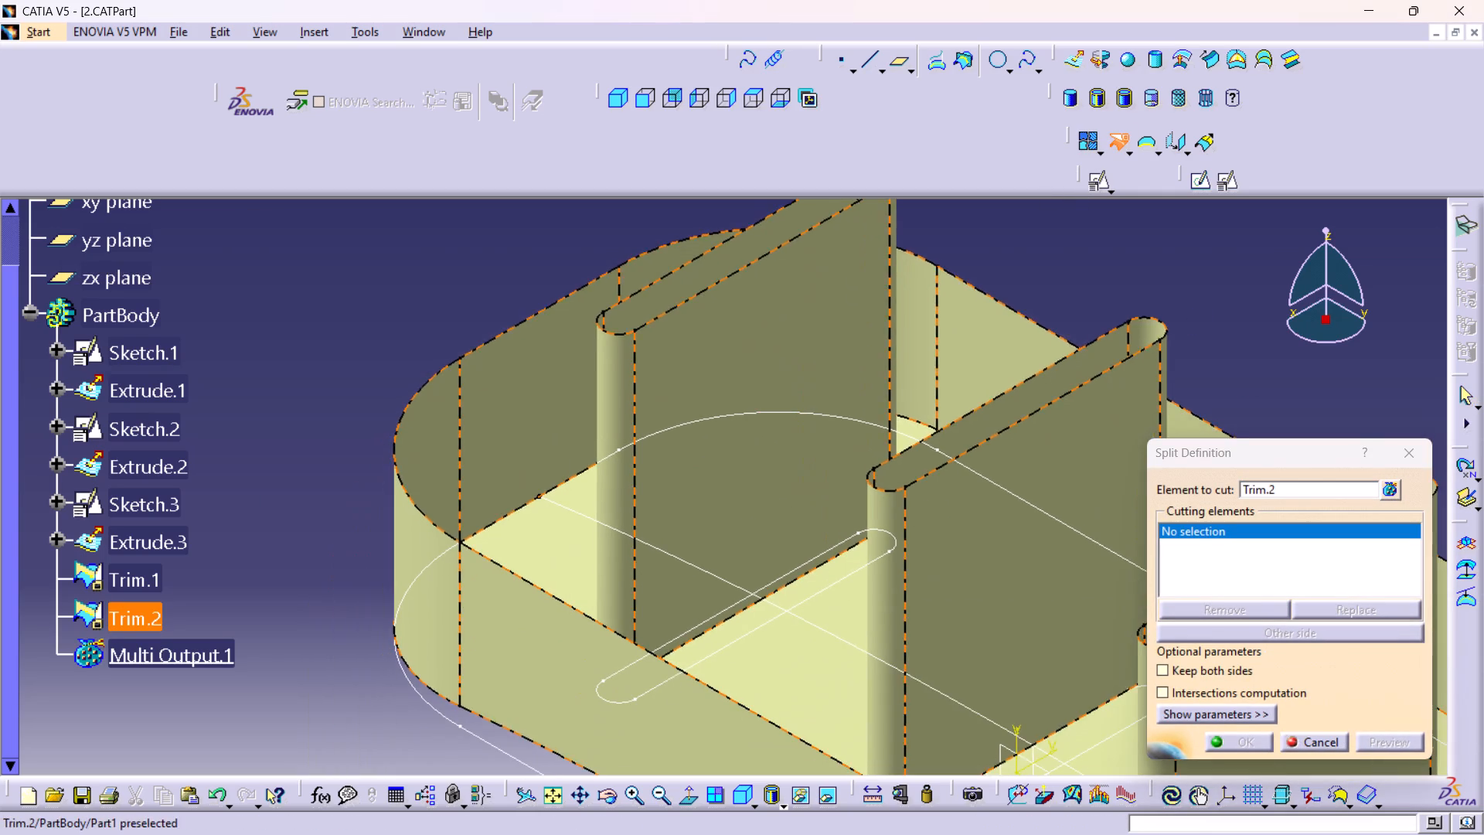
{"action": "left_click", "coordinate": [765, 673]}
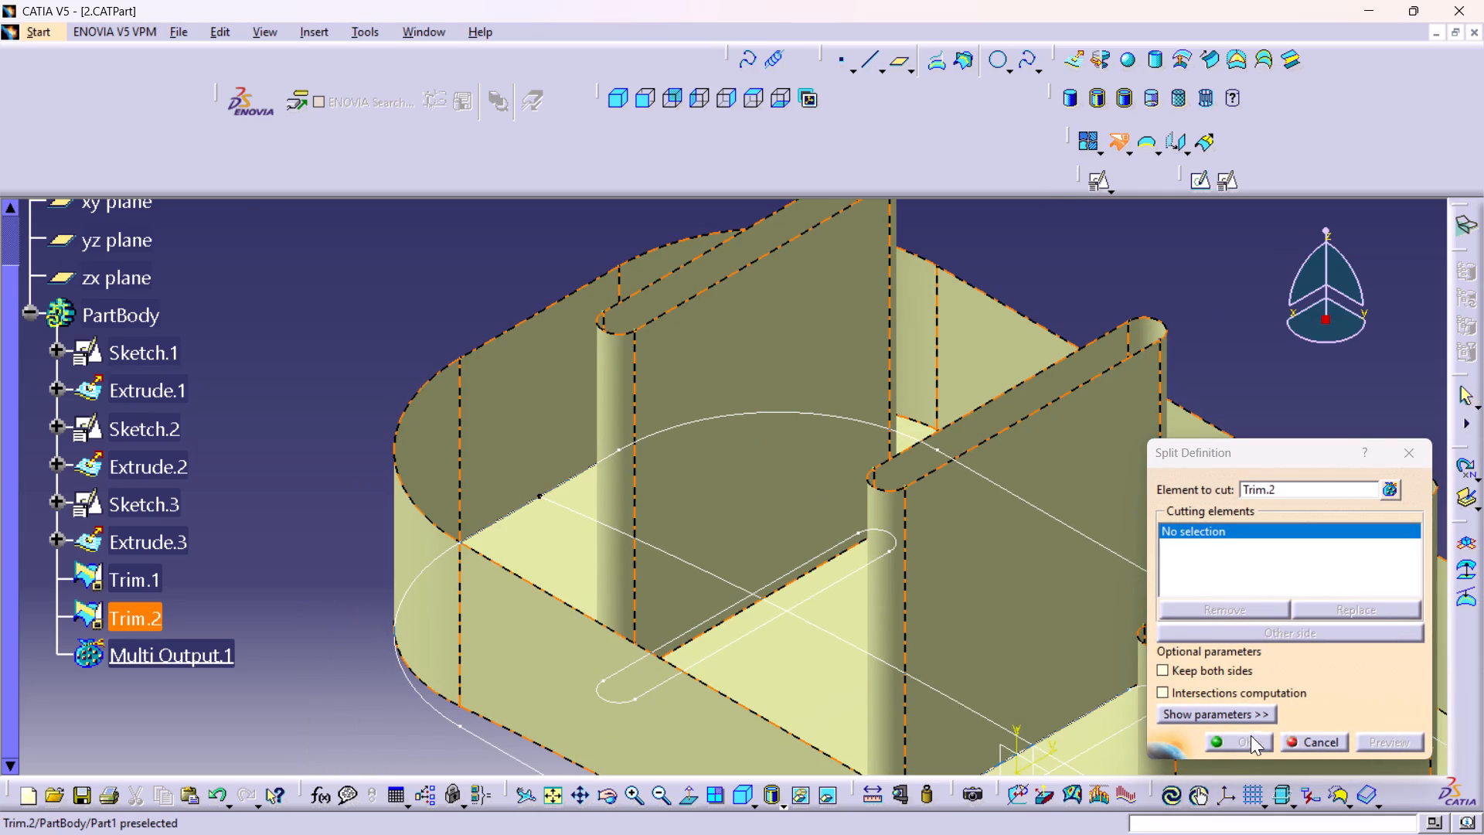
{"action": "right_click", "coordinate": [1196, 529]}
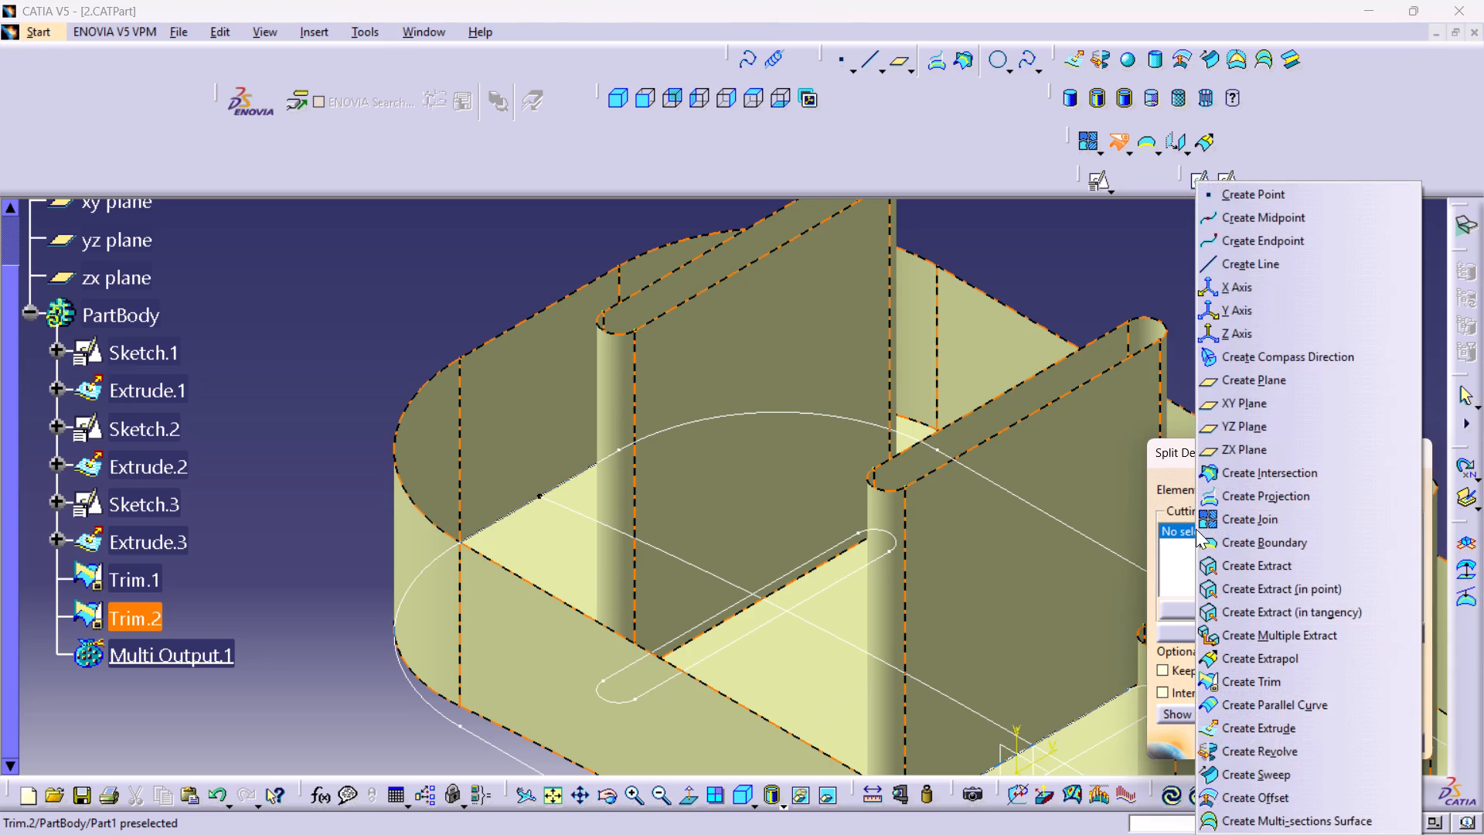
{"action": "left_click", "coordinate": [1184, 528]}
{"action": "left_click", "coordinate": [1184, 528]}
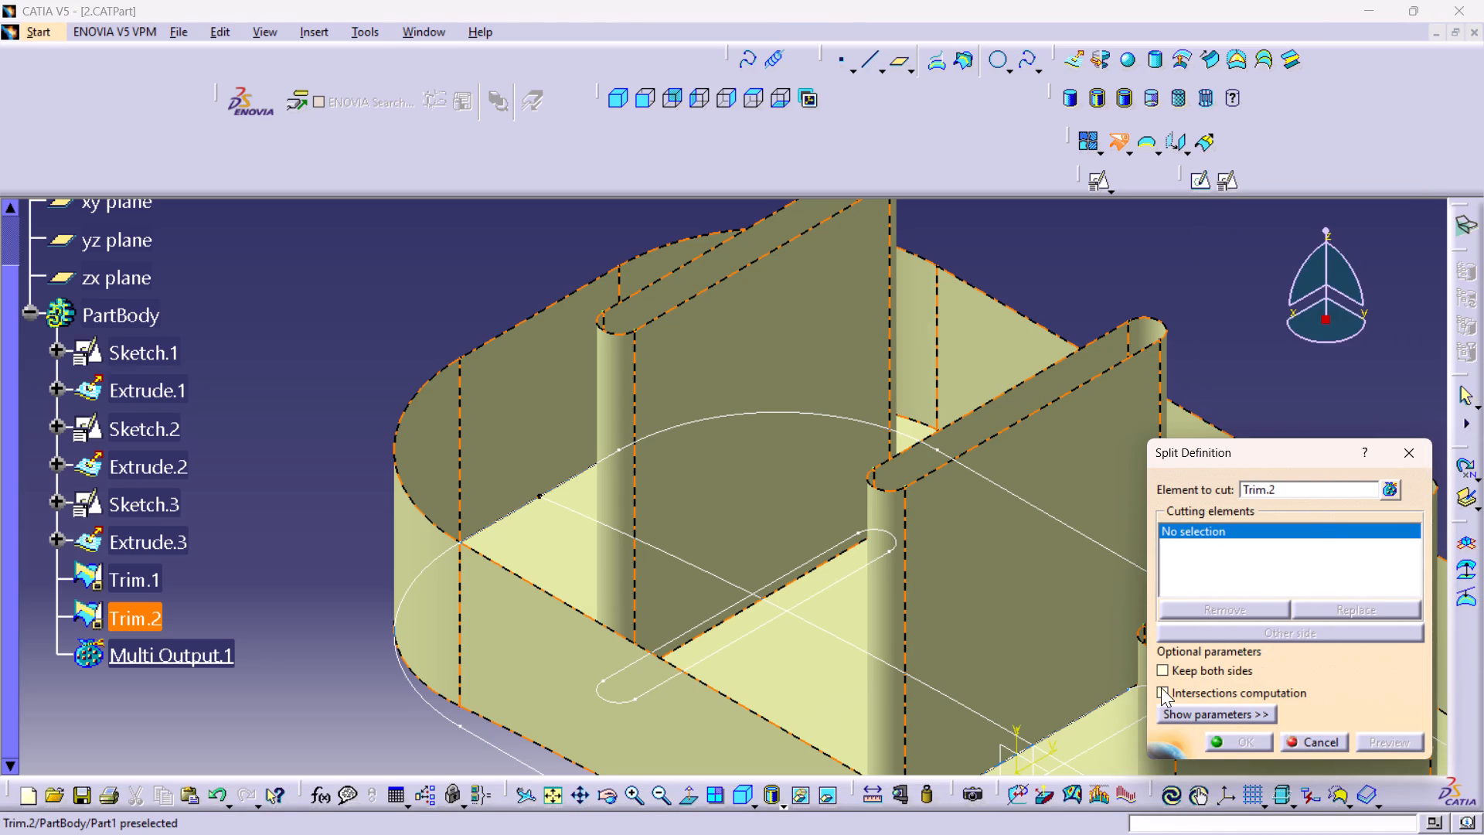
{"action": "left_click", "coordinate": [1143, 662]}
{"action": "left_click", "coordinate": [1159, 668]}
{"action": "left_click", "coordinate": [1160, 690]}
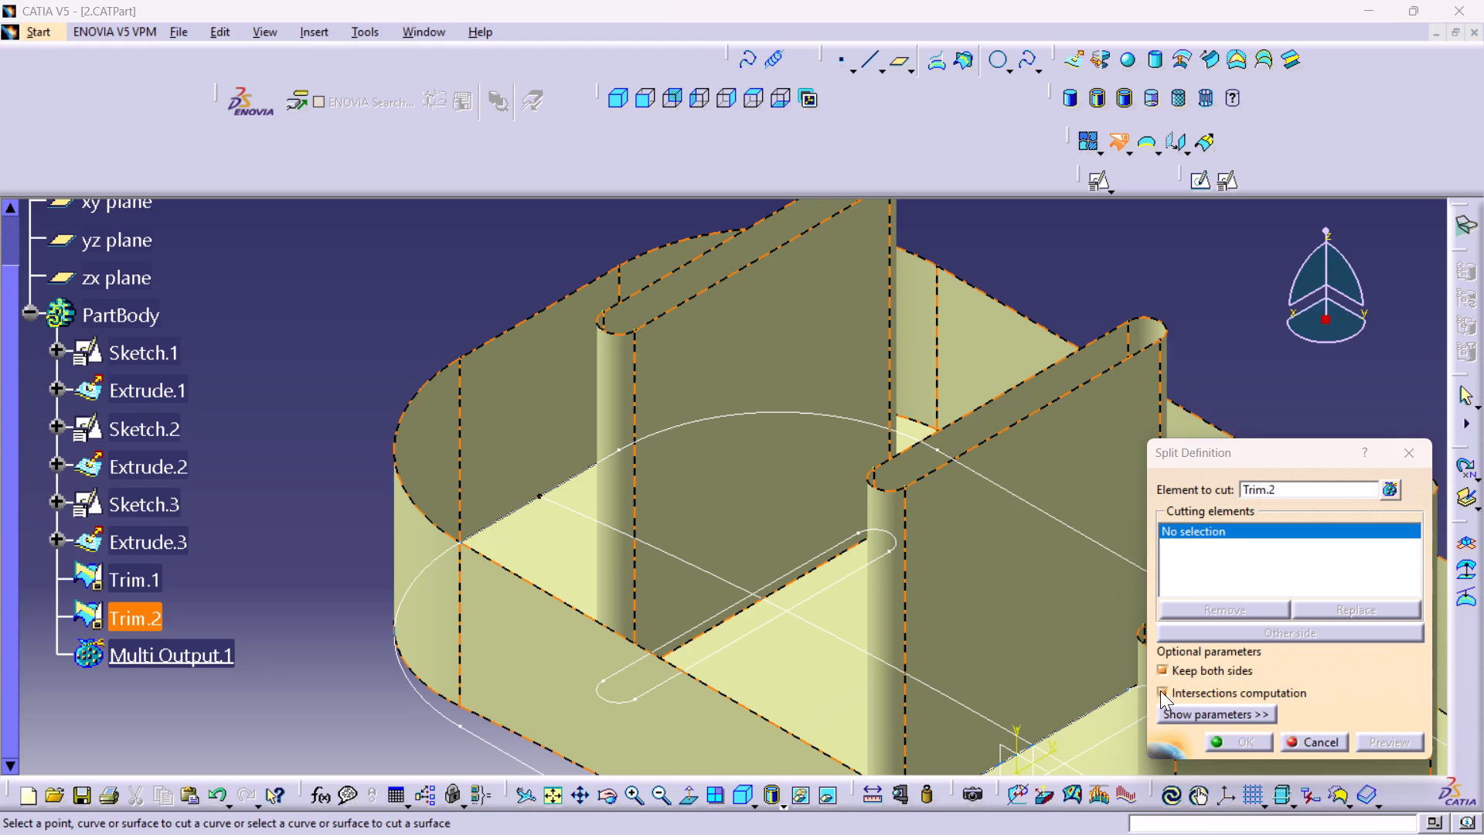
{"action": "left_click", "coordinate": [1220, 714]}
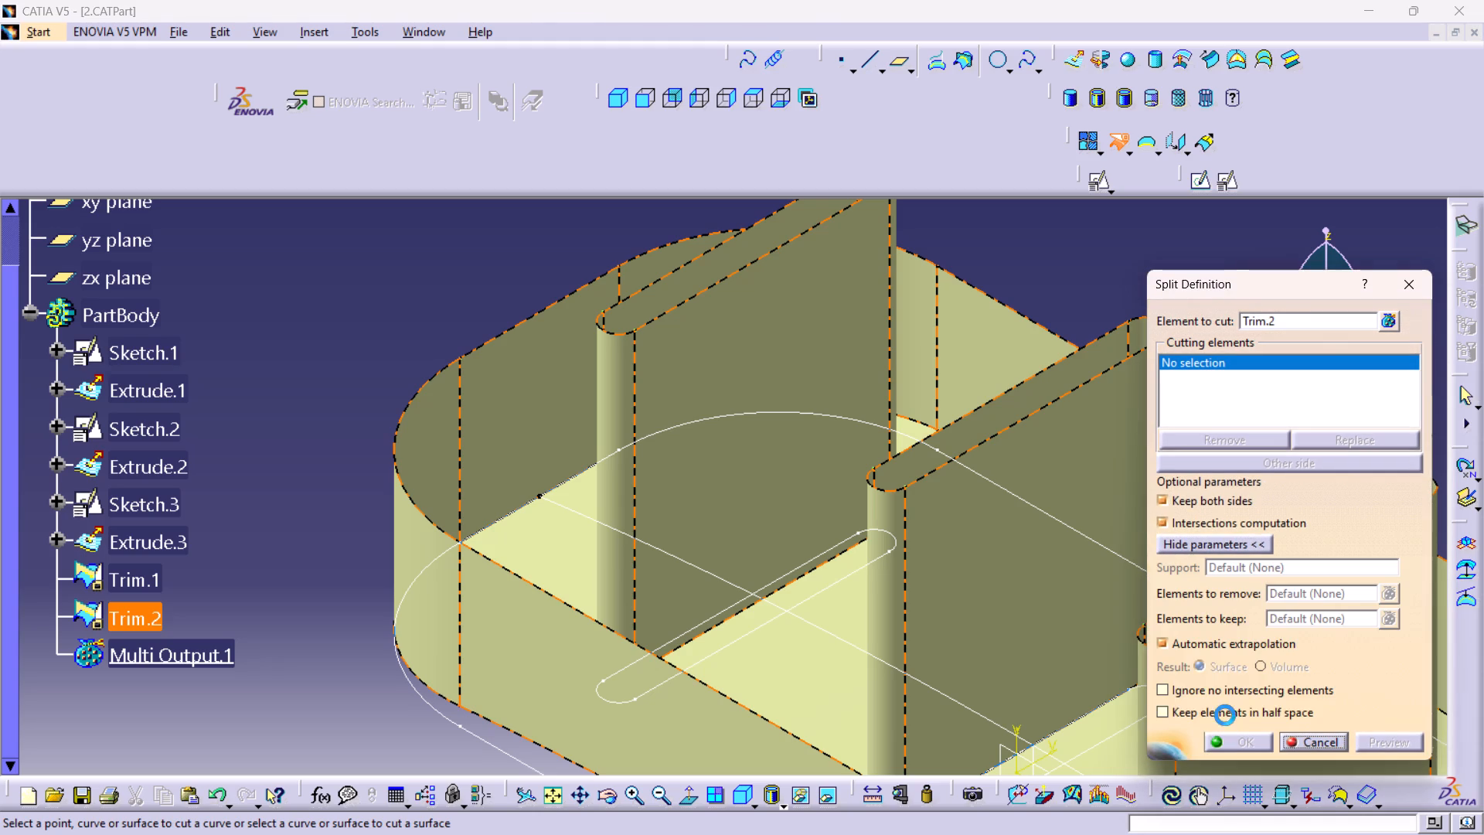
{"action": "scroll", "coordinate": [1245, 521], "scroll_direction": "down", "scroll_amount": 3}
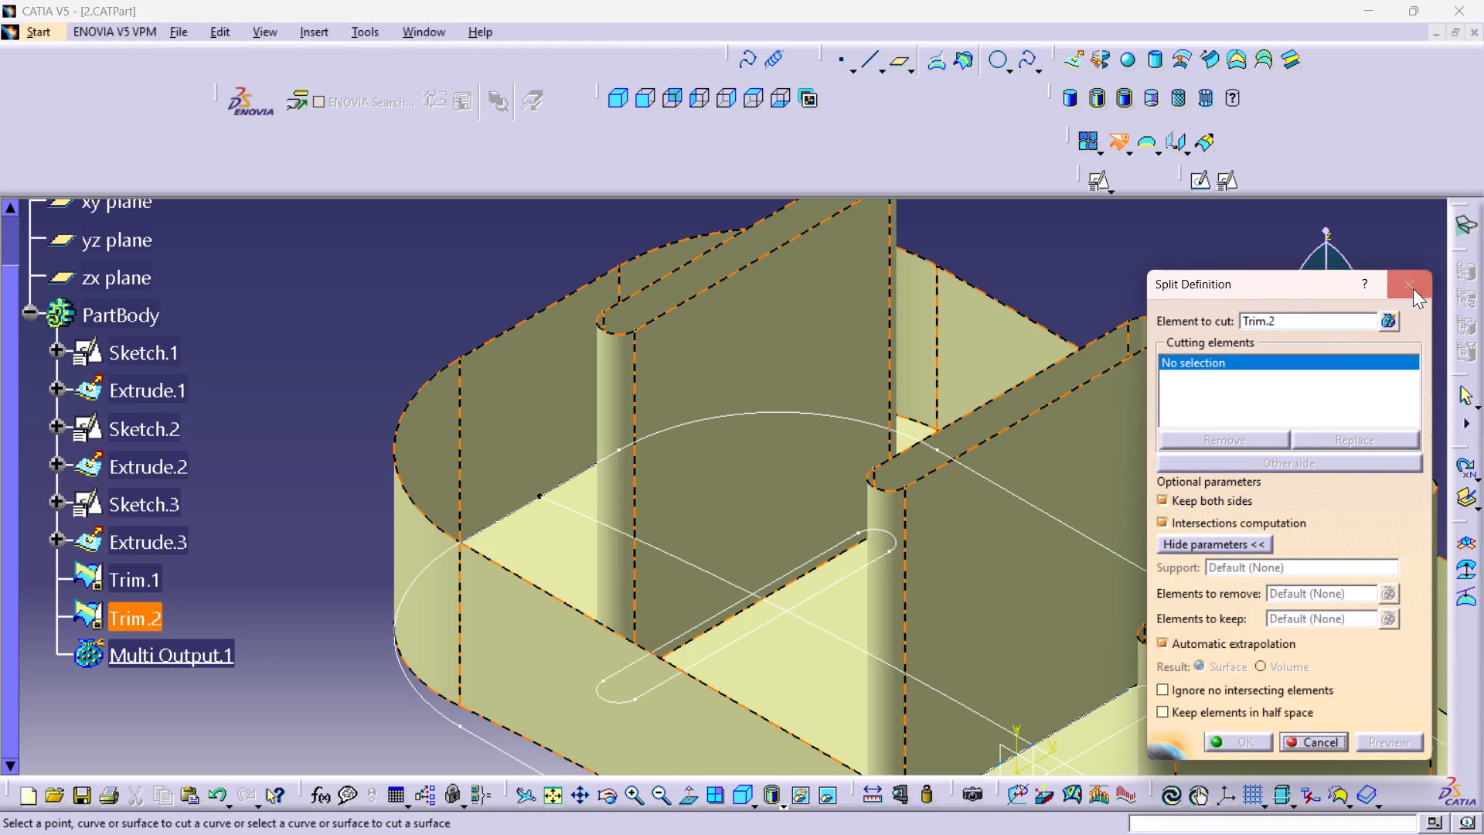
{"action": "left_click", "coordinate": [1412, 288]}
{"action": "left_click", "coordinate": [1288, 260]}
Examine where the three elongated-hole surfaces meet the arc floor and outer wall, close up and as a whole.
{"action": "middle_click_drag", "start_coordinate": [994, 441], "coordinate": [1025, 492]}
{"action": "right_click", "coordinate": [994, 441]}
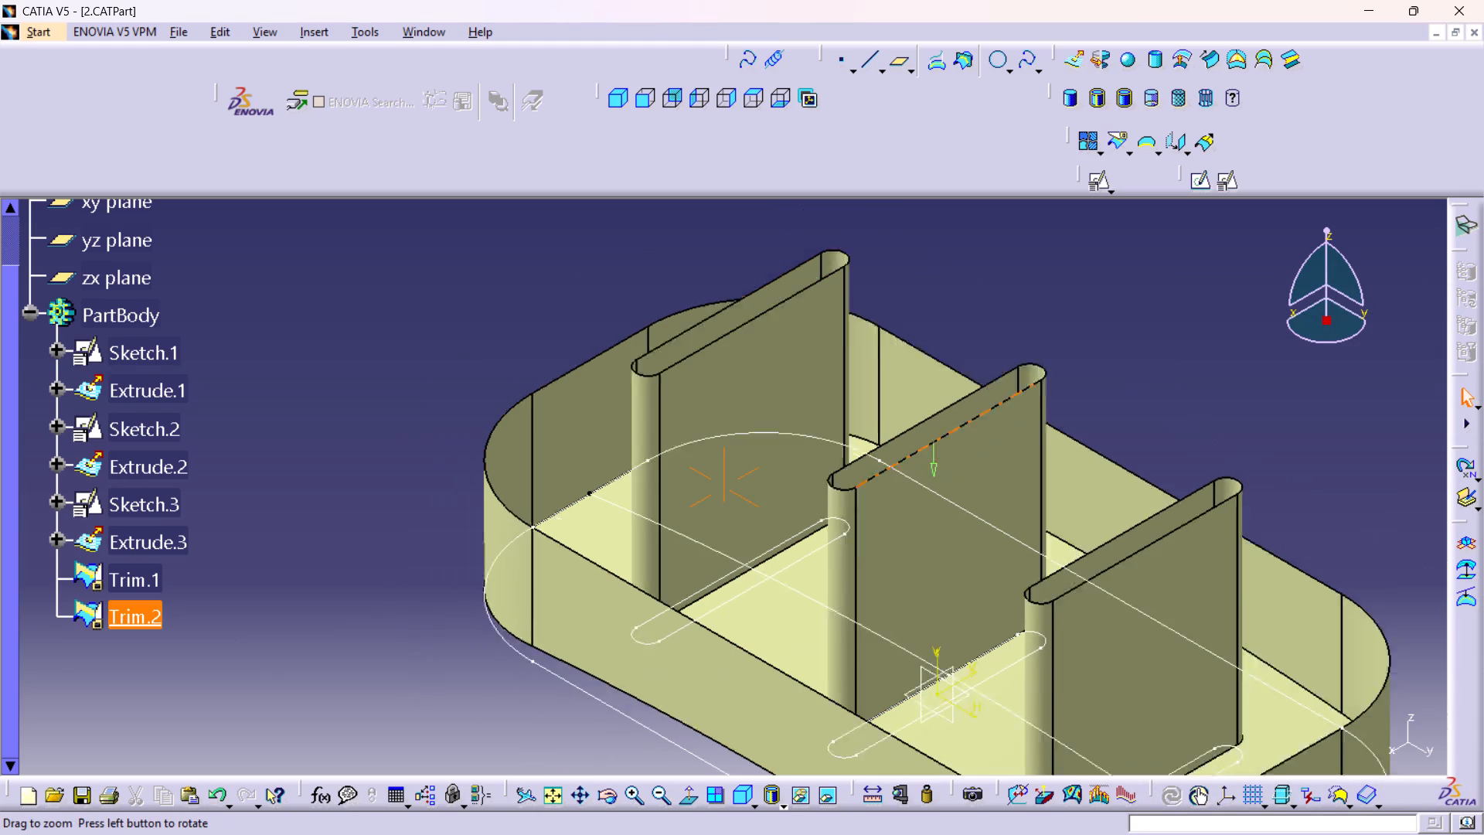
{"action": "middle_click_drag", "start_coordinate": [1025, 492], "coordinate": [1047, 564]}
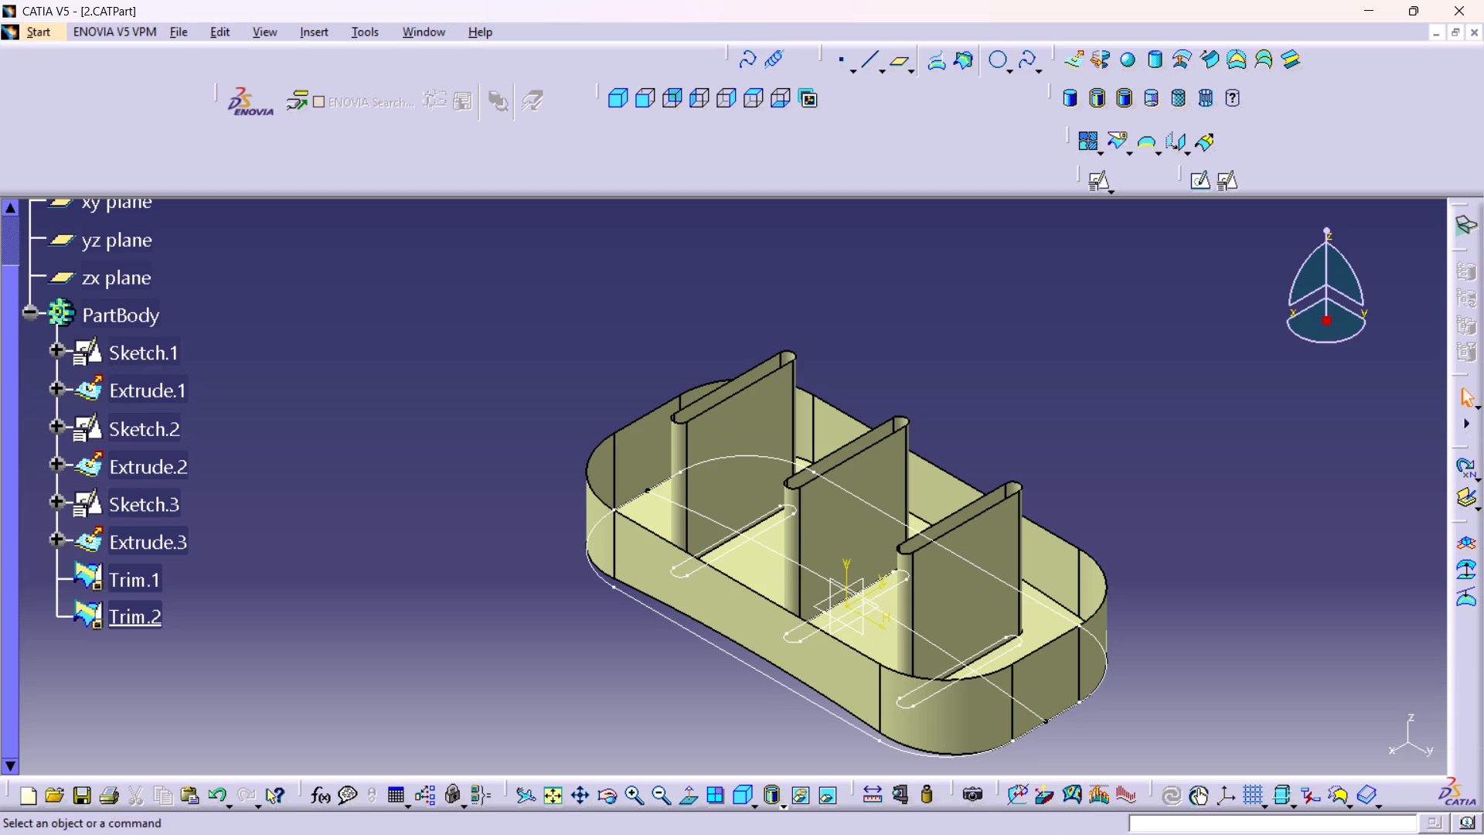
{"action": "middle_click_drag", "start_coordinate": [1085, 584], "coordinate": [1070, 545]}
{"action": "right_click_drag", "start_coordinate": [1086, 584], "coordinate": [1081, 568]}
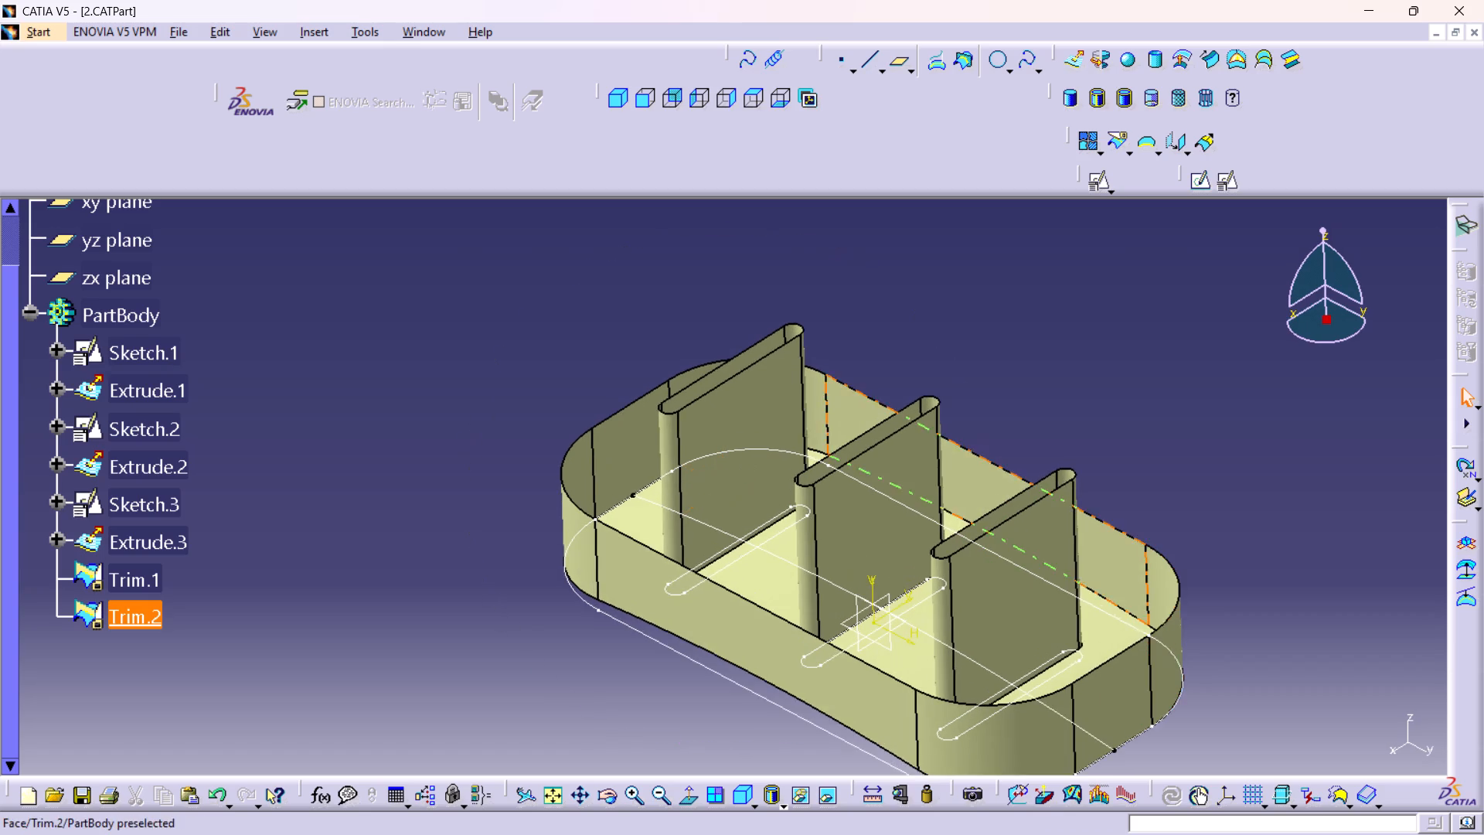
{"action": "middle_click_drag", "start_coordinate": [1076, 559], "coordinate": [955, 533]}
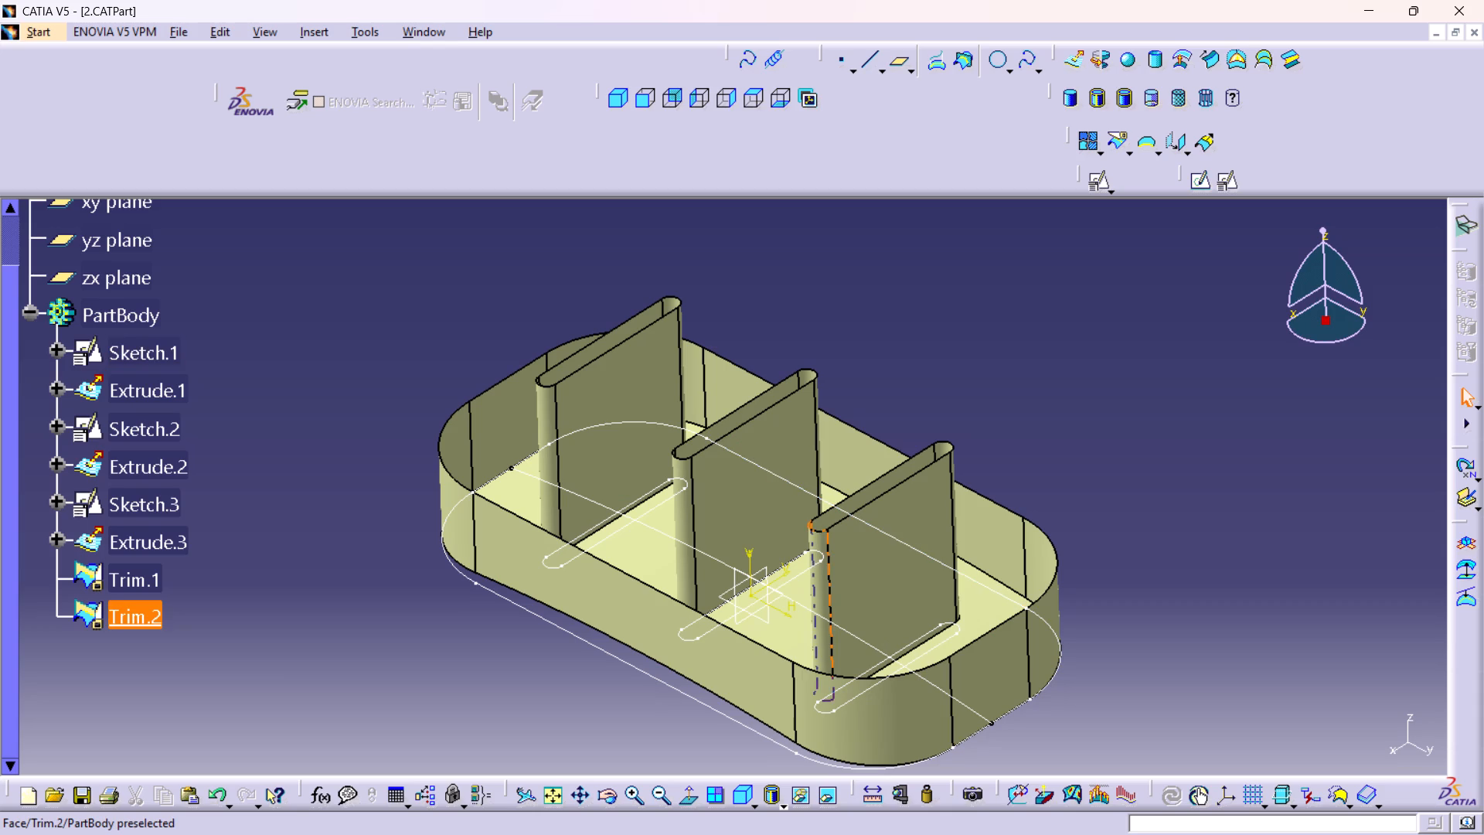
{"action": "middle_click_drag", "start_coordinate": [824, 575], "coordinate": [793, 484]}
{"action": "right_click_drag", "start_coordinate": [824, 575], "coordinate": [819, 559]}
{"action": "middle_click_drag", "start_coordinate": [703, 564], "coordinate": [690, 533]}
{"action": "right_click", "coordinate": [703, 564]}
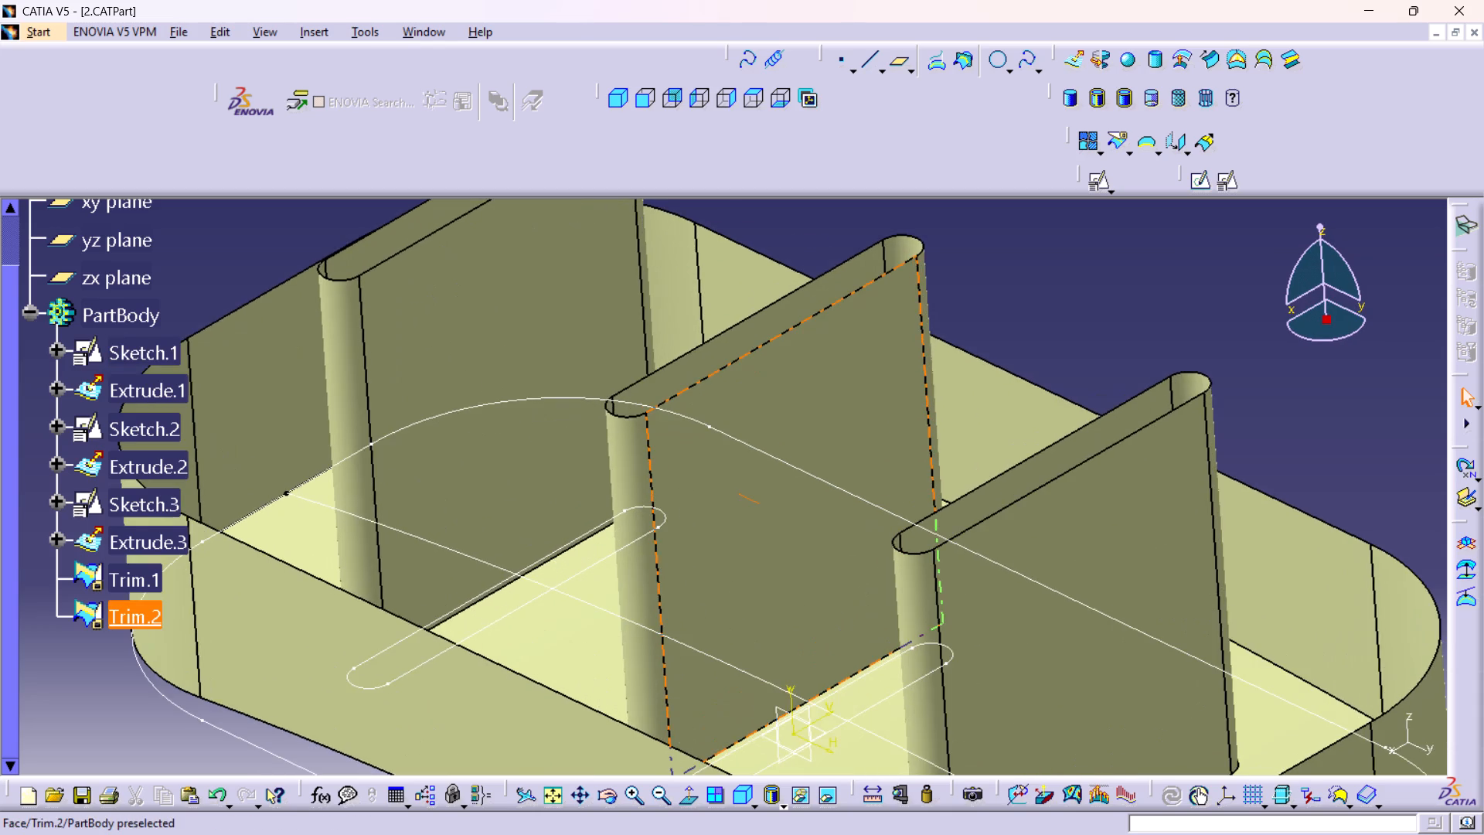
{"action": "middle_click_drag", "start_coordinate": [690, 533], "coordinate": [718, 639]}
{"action": "right_click", "coordinate": [690, 533]}
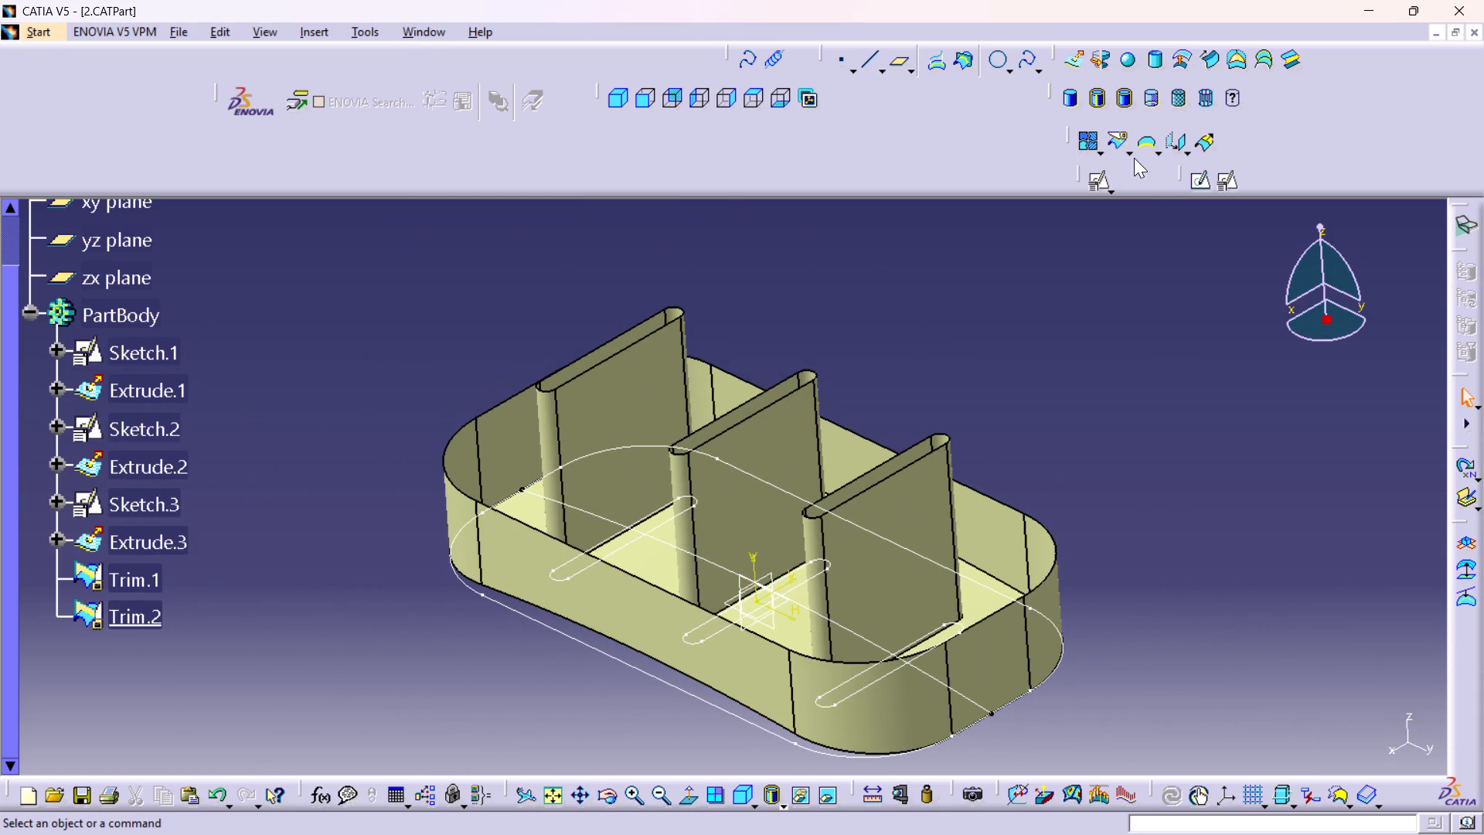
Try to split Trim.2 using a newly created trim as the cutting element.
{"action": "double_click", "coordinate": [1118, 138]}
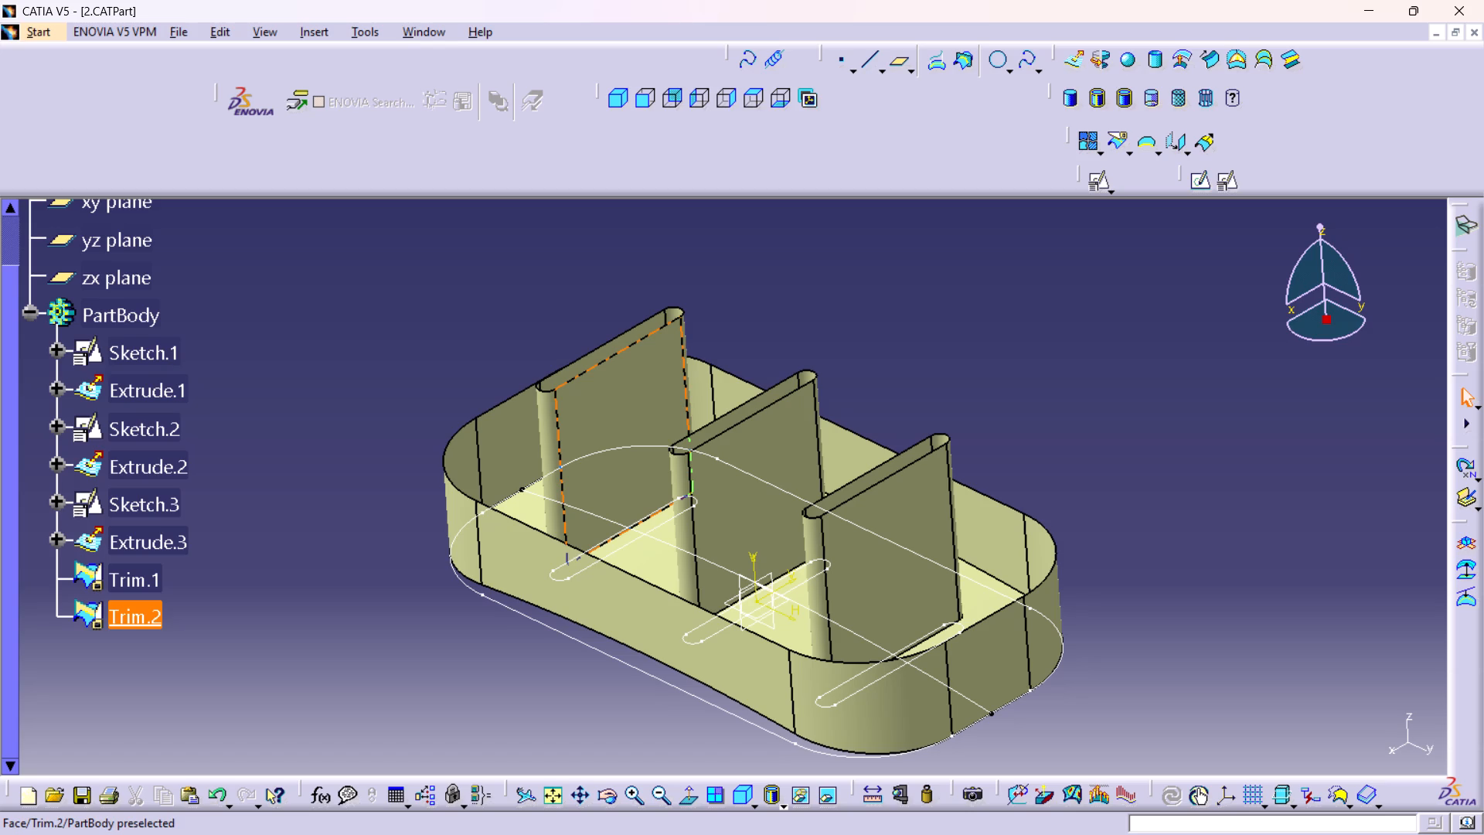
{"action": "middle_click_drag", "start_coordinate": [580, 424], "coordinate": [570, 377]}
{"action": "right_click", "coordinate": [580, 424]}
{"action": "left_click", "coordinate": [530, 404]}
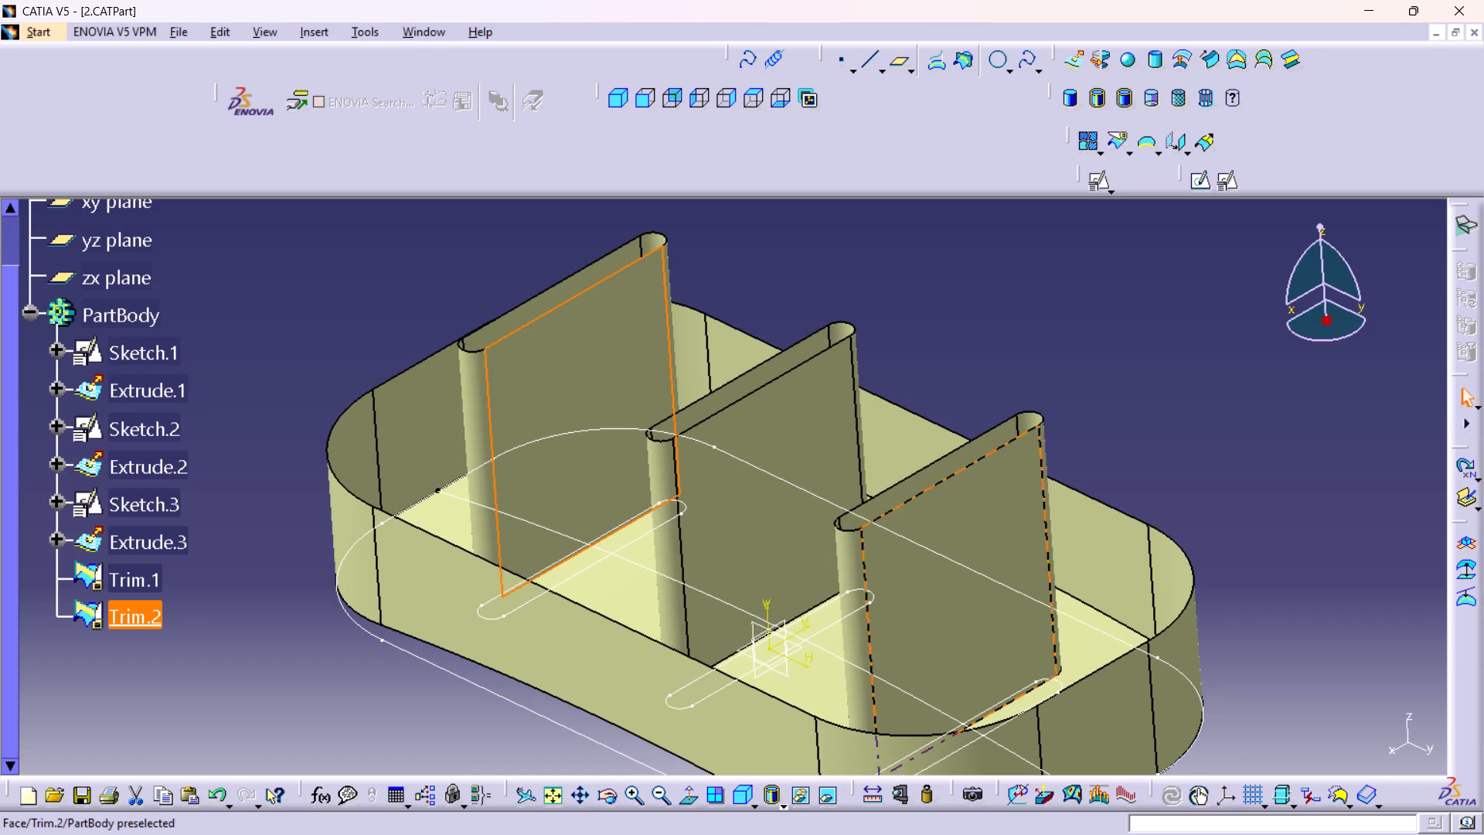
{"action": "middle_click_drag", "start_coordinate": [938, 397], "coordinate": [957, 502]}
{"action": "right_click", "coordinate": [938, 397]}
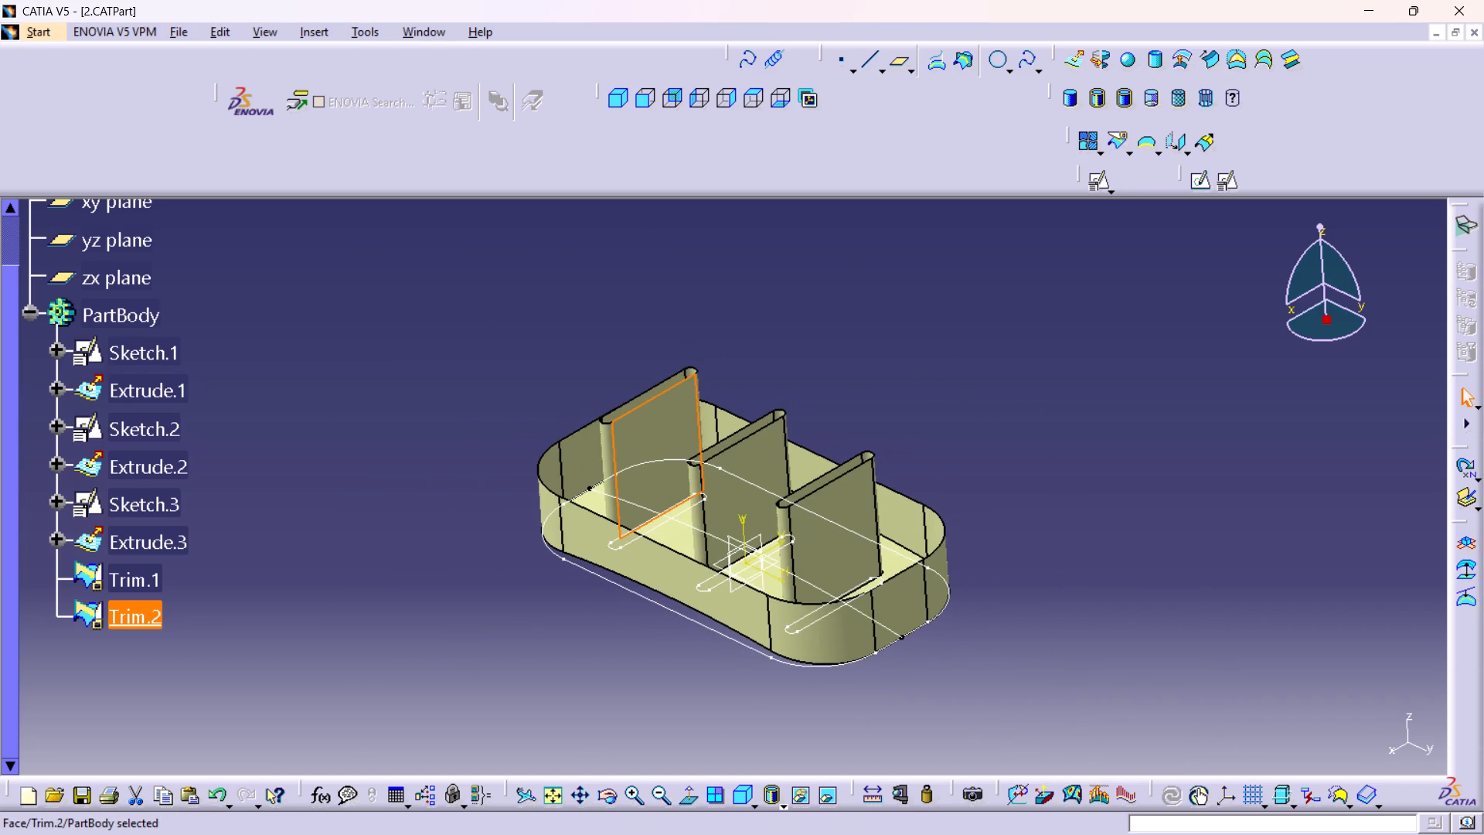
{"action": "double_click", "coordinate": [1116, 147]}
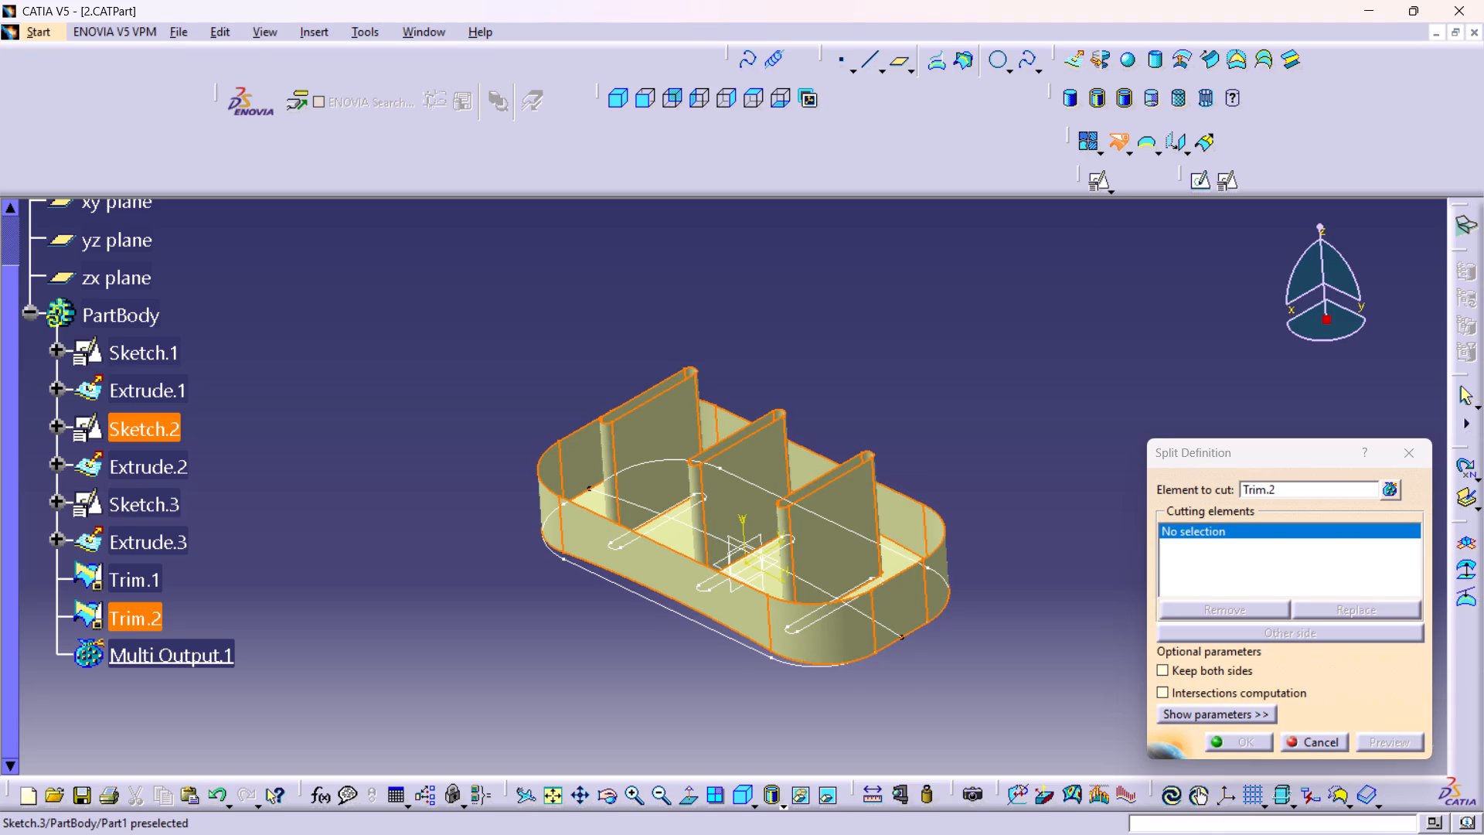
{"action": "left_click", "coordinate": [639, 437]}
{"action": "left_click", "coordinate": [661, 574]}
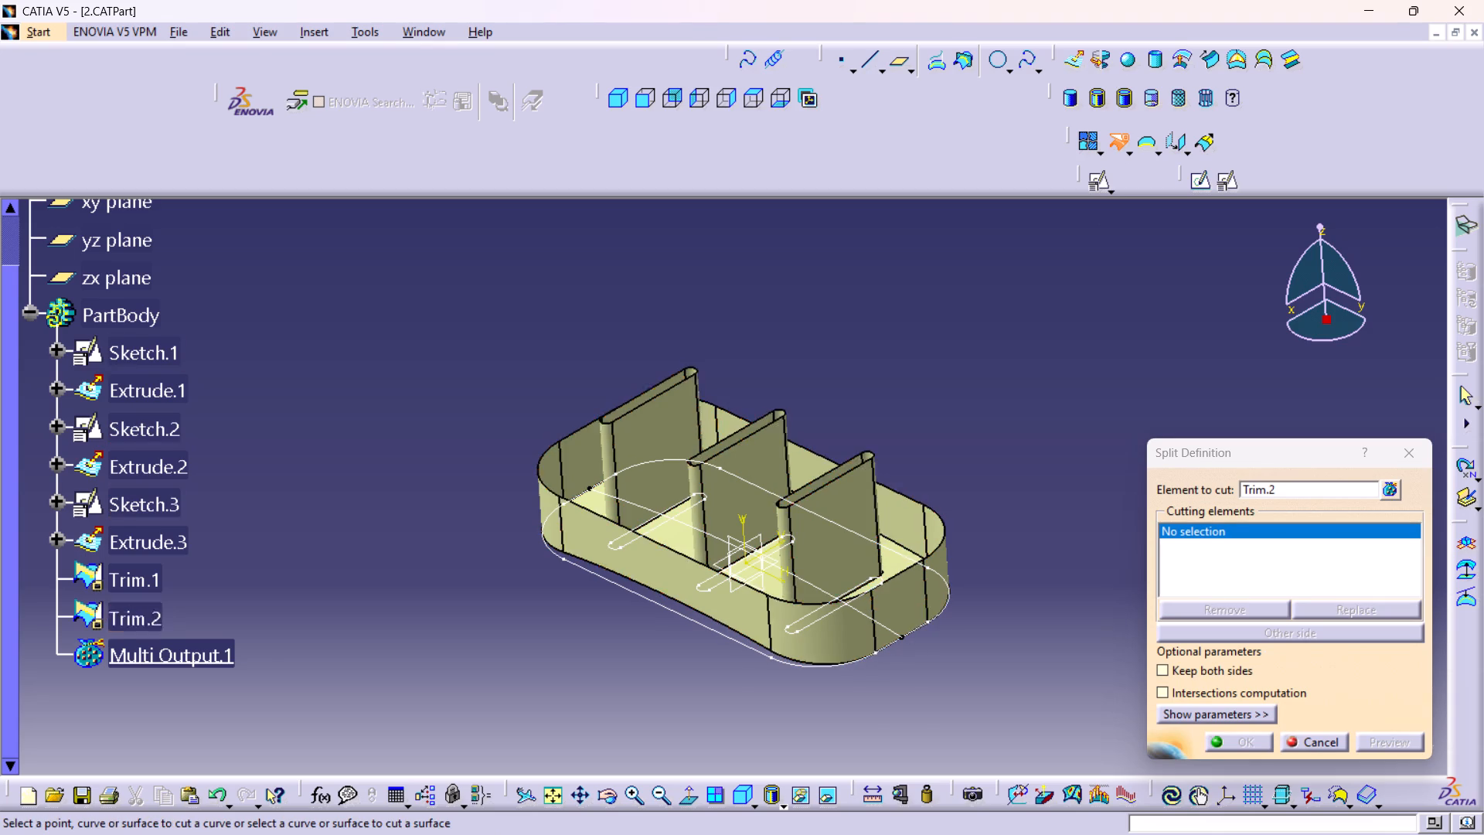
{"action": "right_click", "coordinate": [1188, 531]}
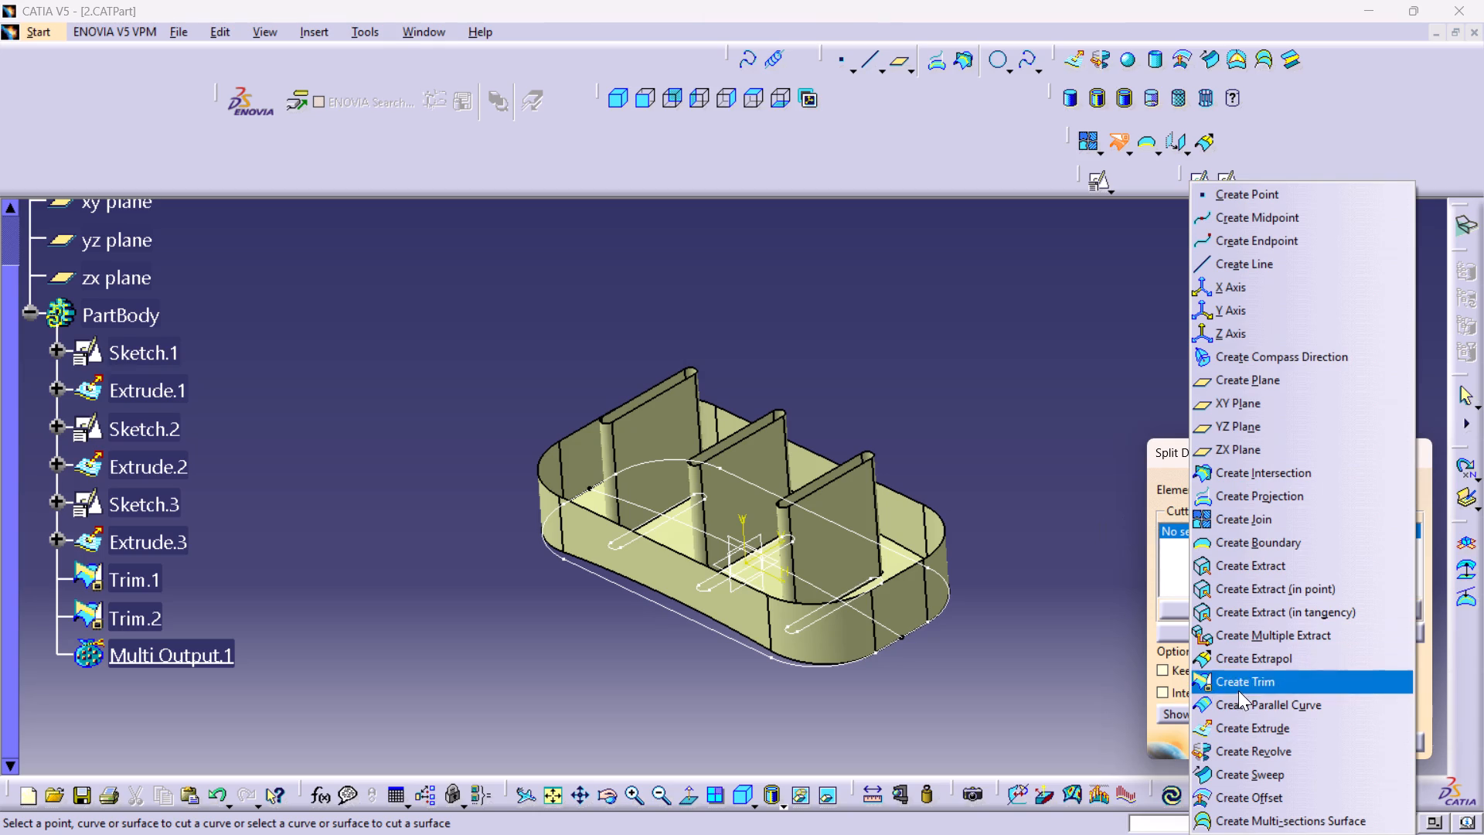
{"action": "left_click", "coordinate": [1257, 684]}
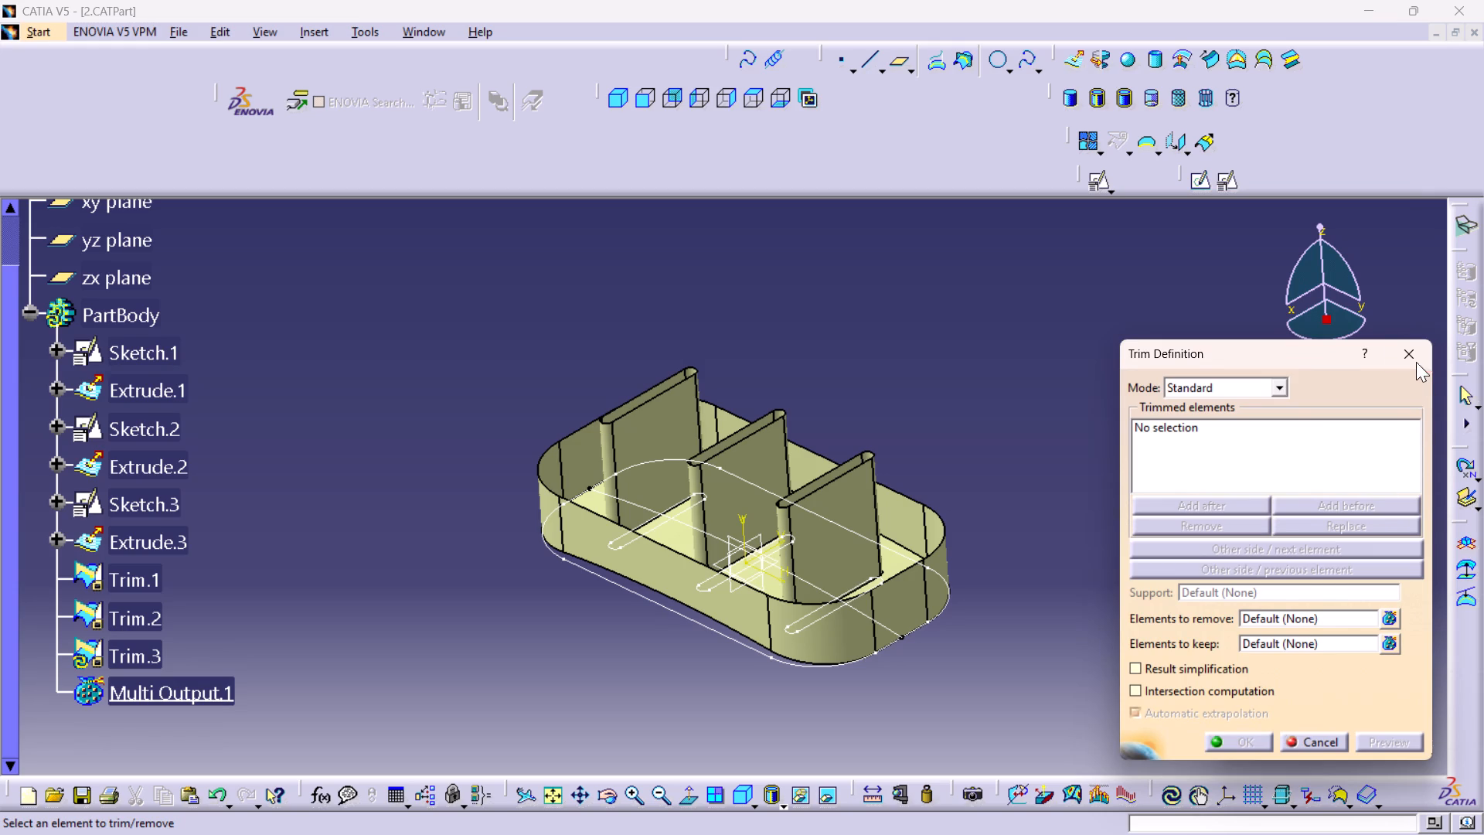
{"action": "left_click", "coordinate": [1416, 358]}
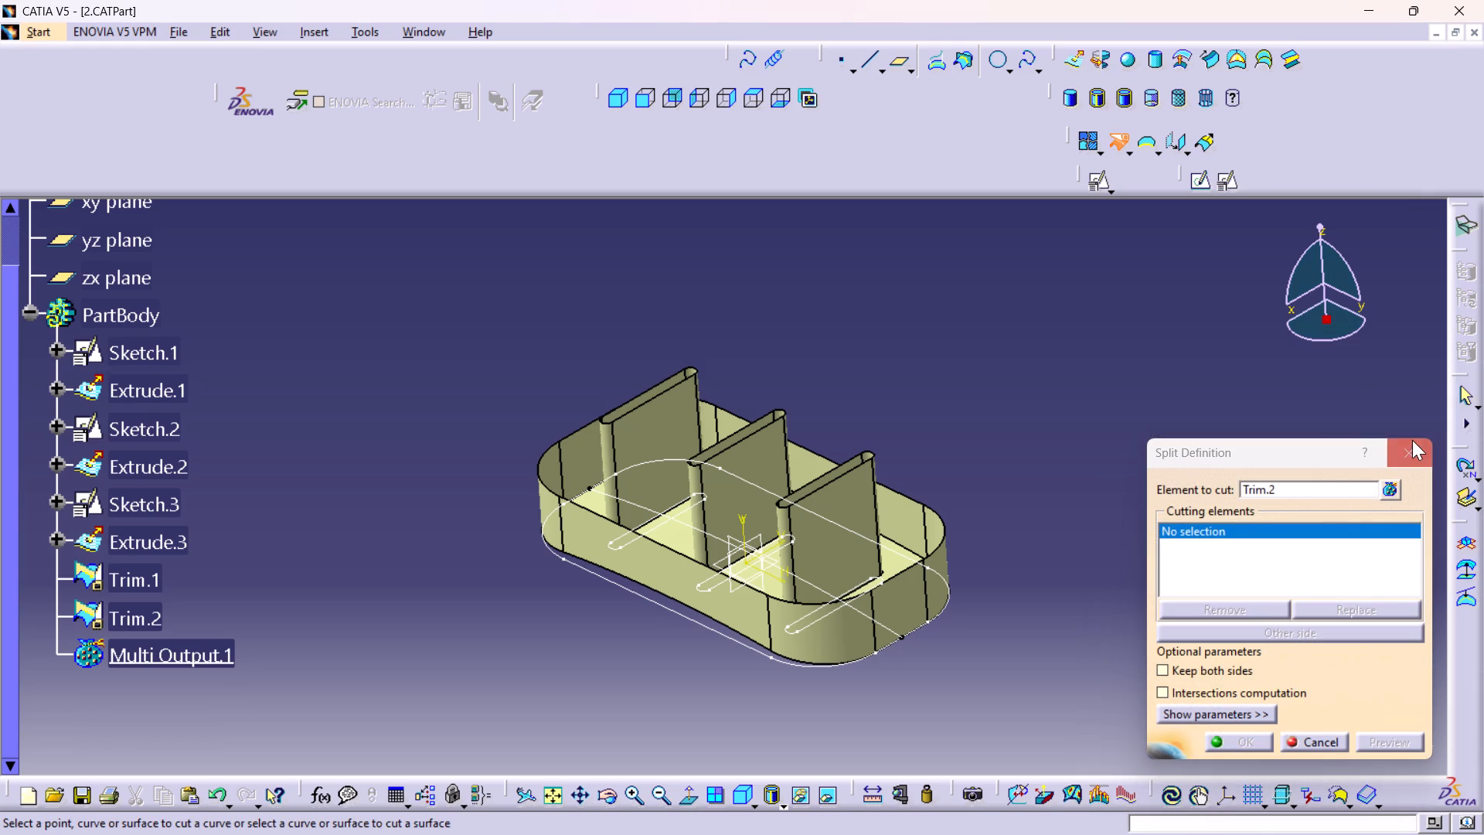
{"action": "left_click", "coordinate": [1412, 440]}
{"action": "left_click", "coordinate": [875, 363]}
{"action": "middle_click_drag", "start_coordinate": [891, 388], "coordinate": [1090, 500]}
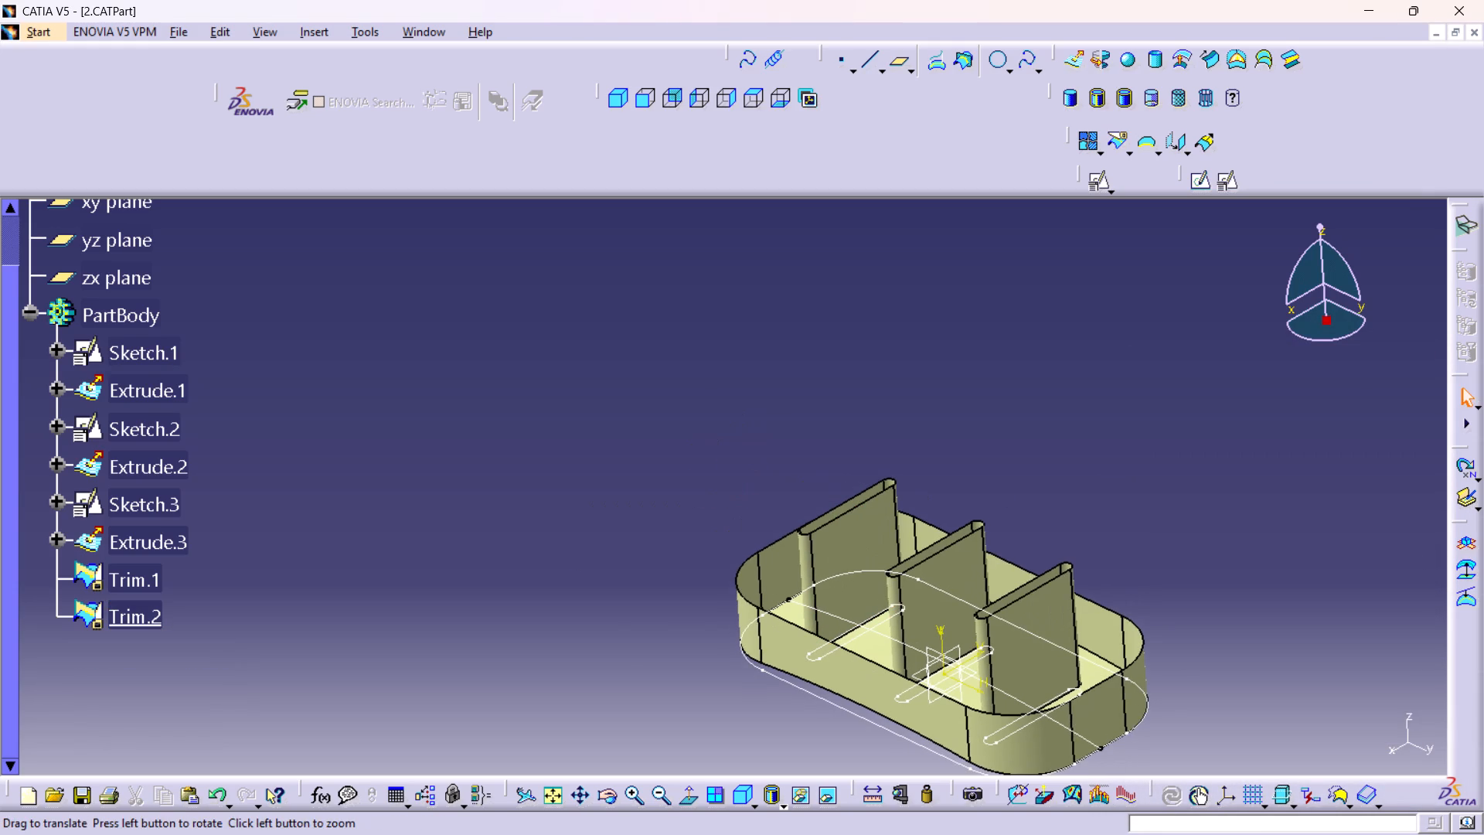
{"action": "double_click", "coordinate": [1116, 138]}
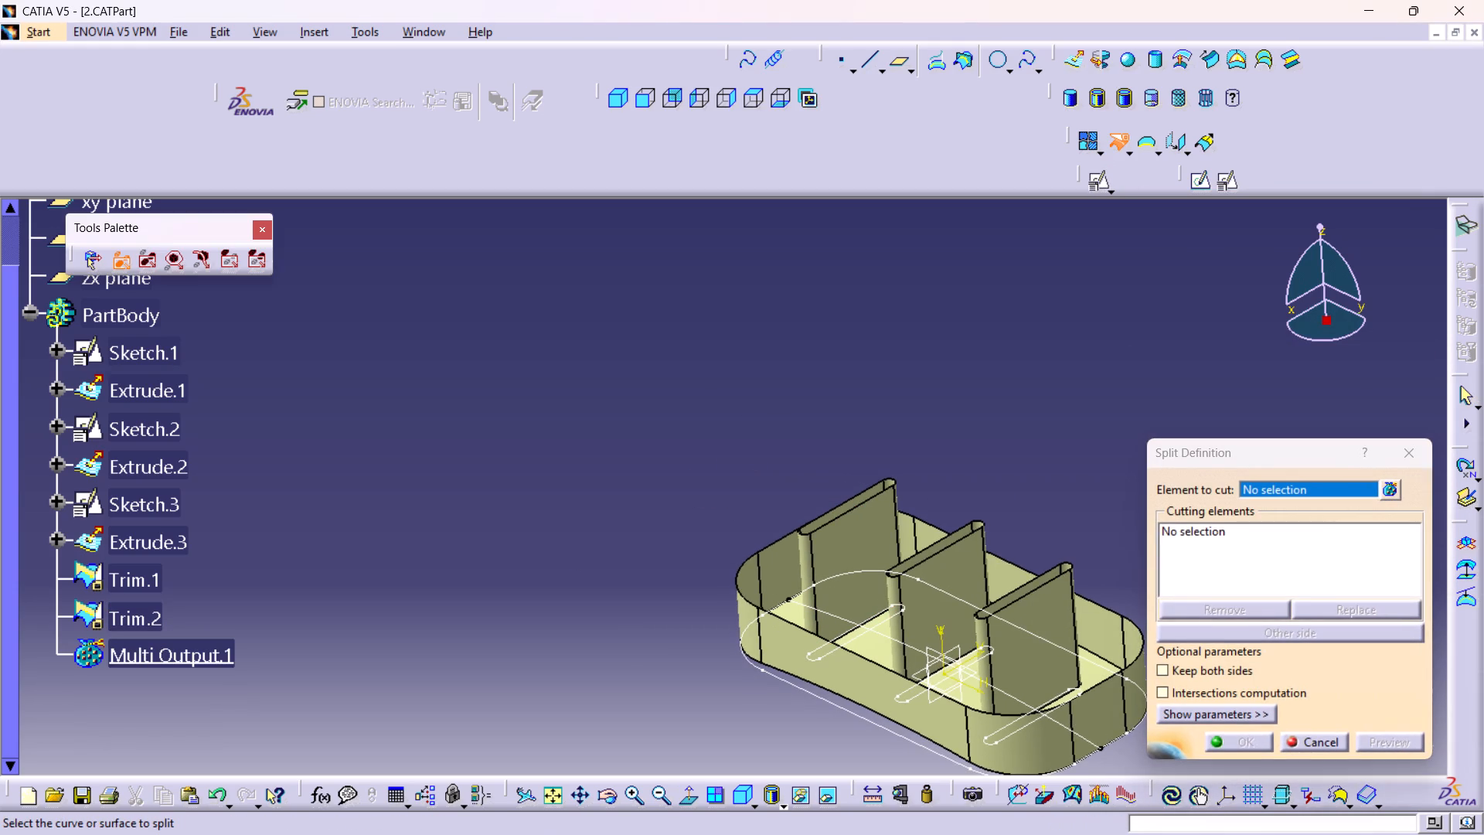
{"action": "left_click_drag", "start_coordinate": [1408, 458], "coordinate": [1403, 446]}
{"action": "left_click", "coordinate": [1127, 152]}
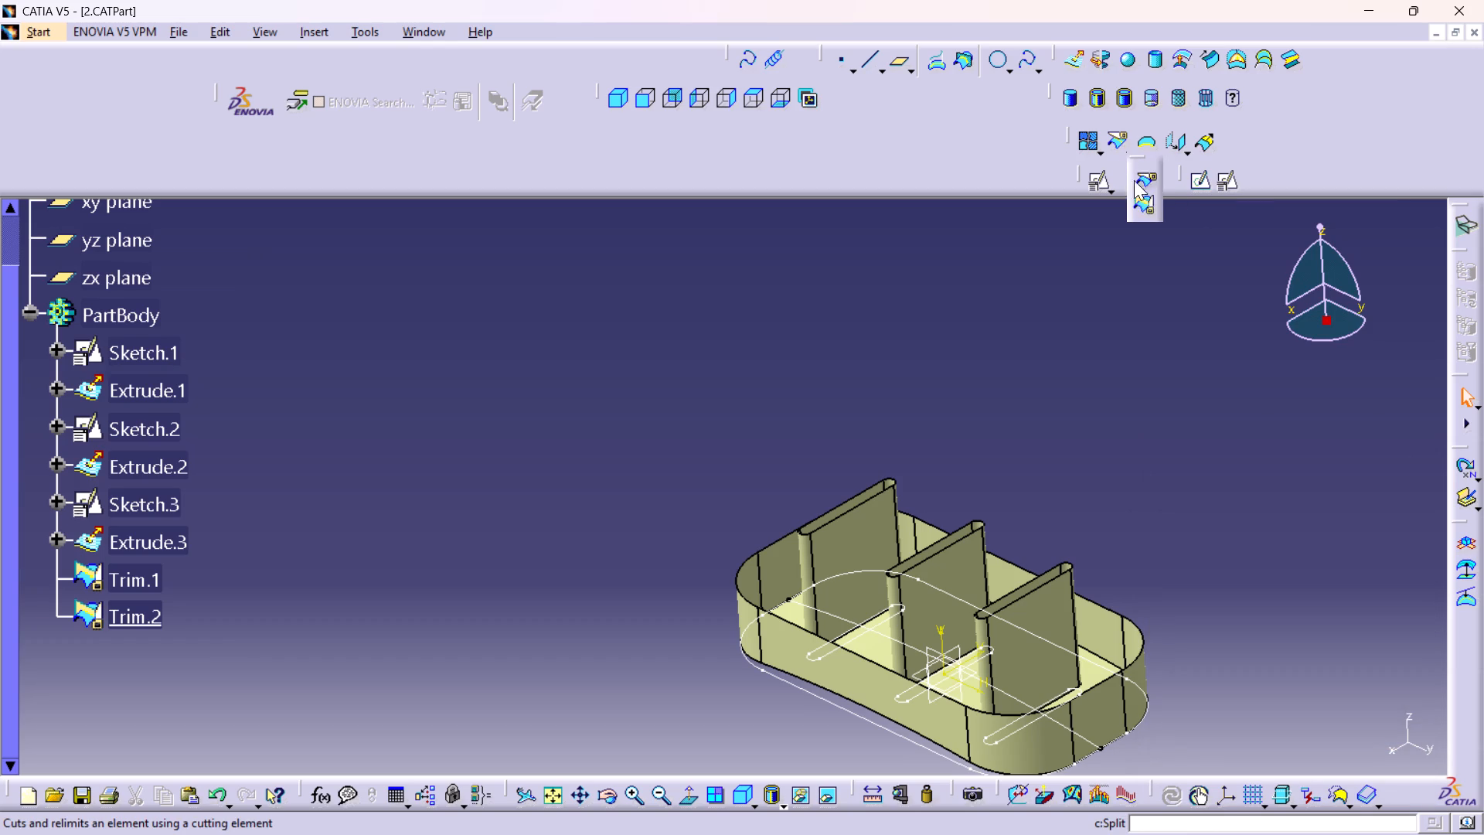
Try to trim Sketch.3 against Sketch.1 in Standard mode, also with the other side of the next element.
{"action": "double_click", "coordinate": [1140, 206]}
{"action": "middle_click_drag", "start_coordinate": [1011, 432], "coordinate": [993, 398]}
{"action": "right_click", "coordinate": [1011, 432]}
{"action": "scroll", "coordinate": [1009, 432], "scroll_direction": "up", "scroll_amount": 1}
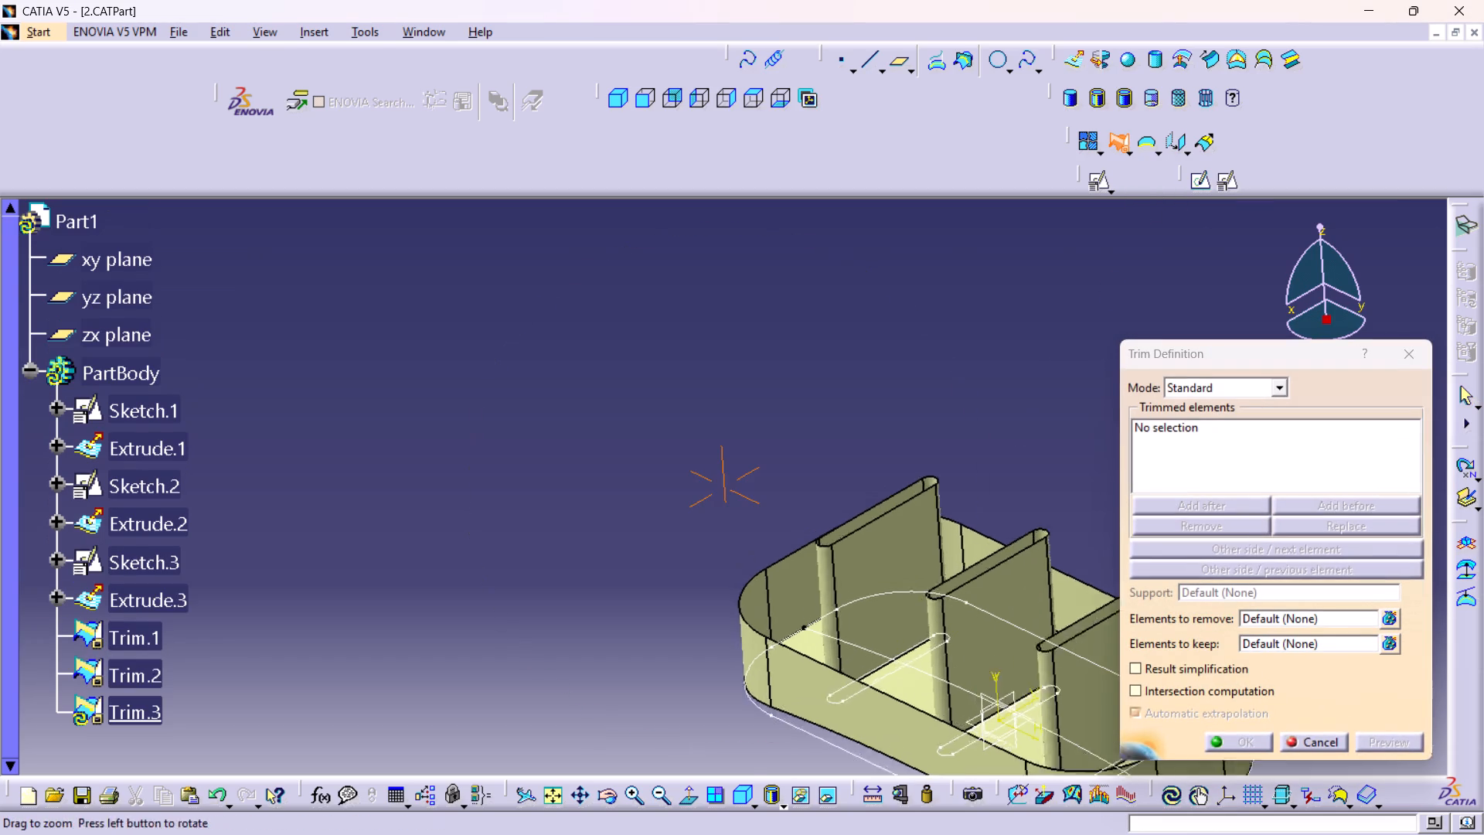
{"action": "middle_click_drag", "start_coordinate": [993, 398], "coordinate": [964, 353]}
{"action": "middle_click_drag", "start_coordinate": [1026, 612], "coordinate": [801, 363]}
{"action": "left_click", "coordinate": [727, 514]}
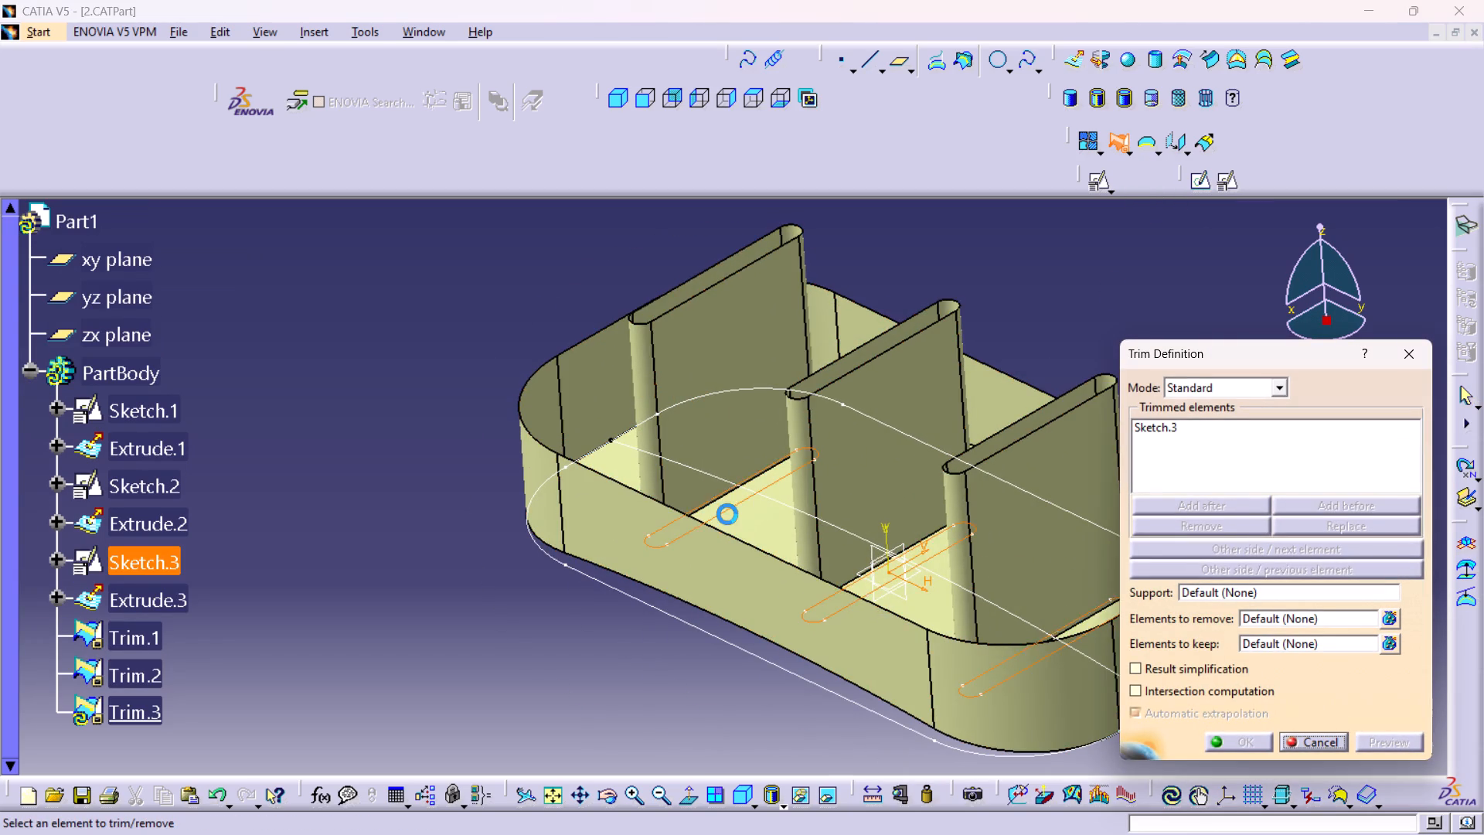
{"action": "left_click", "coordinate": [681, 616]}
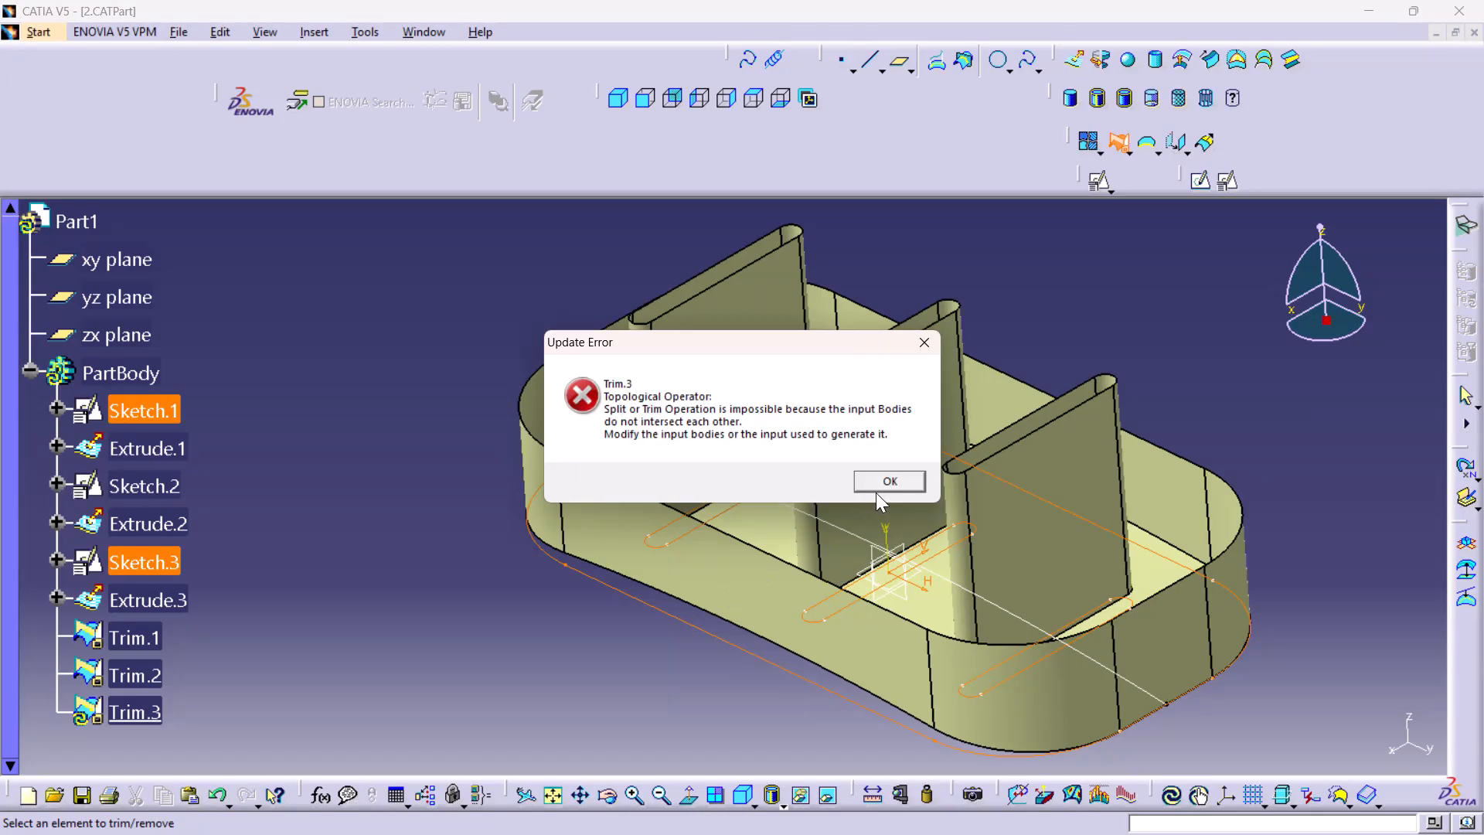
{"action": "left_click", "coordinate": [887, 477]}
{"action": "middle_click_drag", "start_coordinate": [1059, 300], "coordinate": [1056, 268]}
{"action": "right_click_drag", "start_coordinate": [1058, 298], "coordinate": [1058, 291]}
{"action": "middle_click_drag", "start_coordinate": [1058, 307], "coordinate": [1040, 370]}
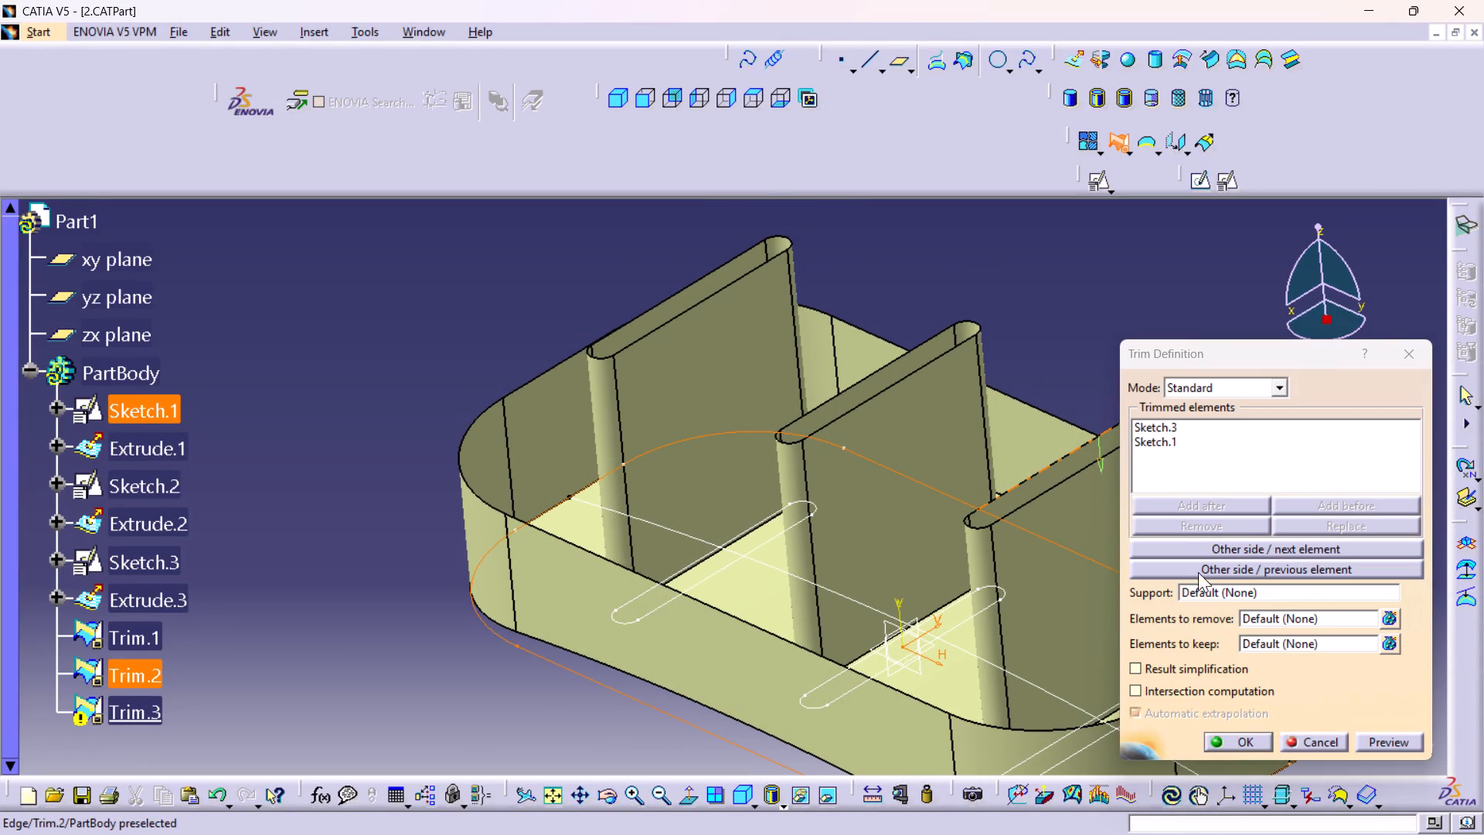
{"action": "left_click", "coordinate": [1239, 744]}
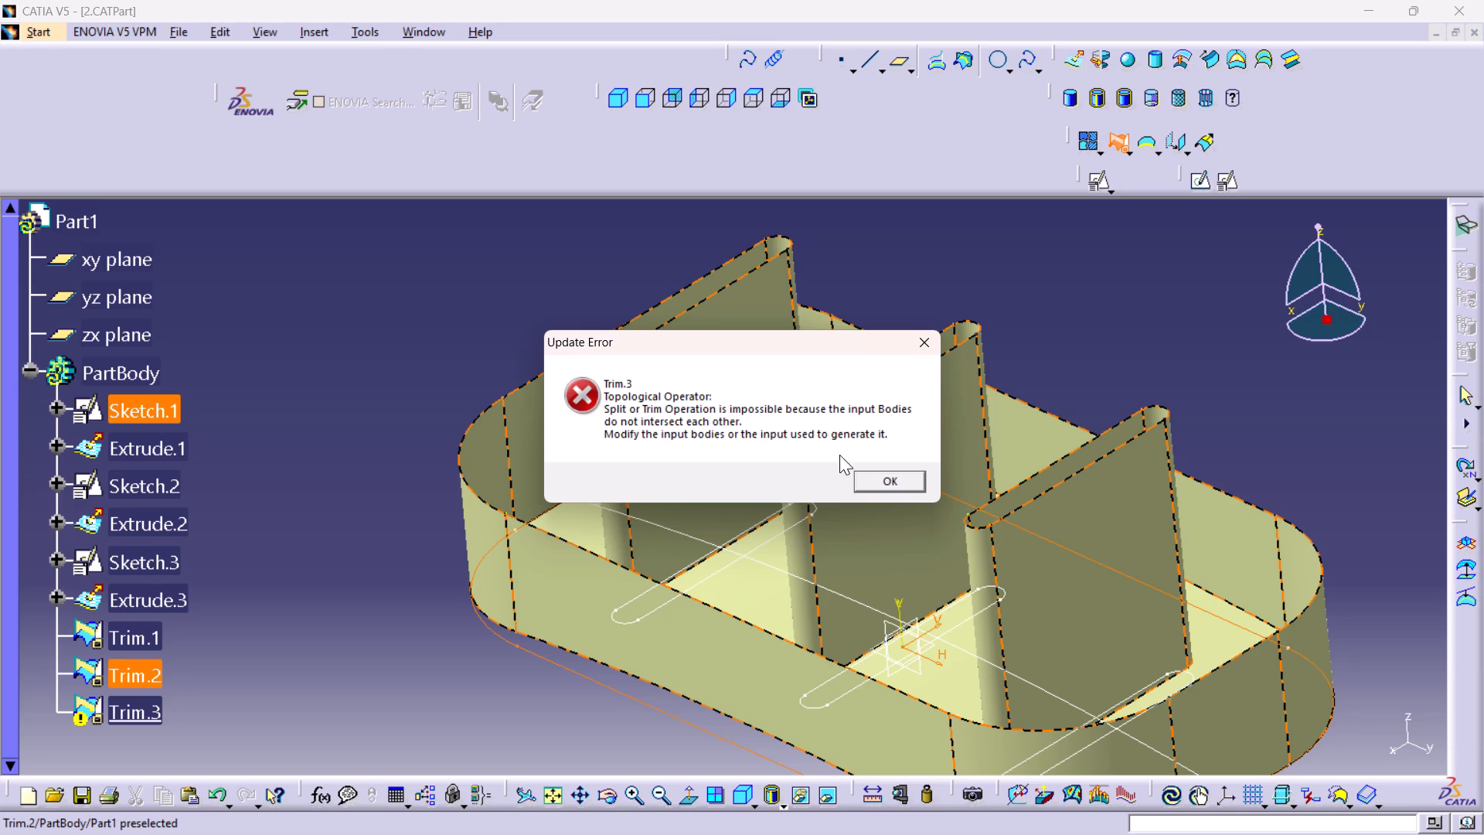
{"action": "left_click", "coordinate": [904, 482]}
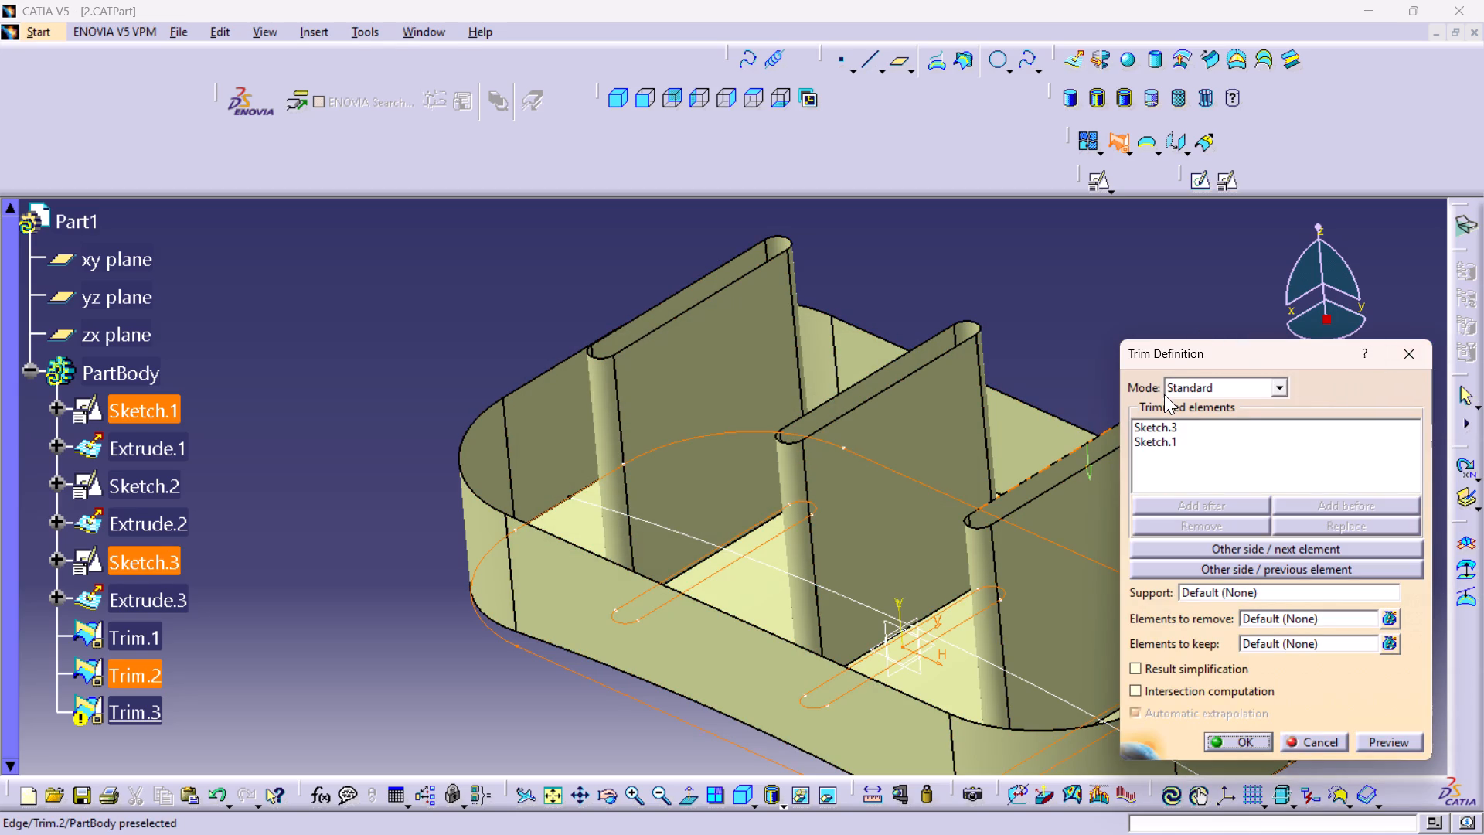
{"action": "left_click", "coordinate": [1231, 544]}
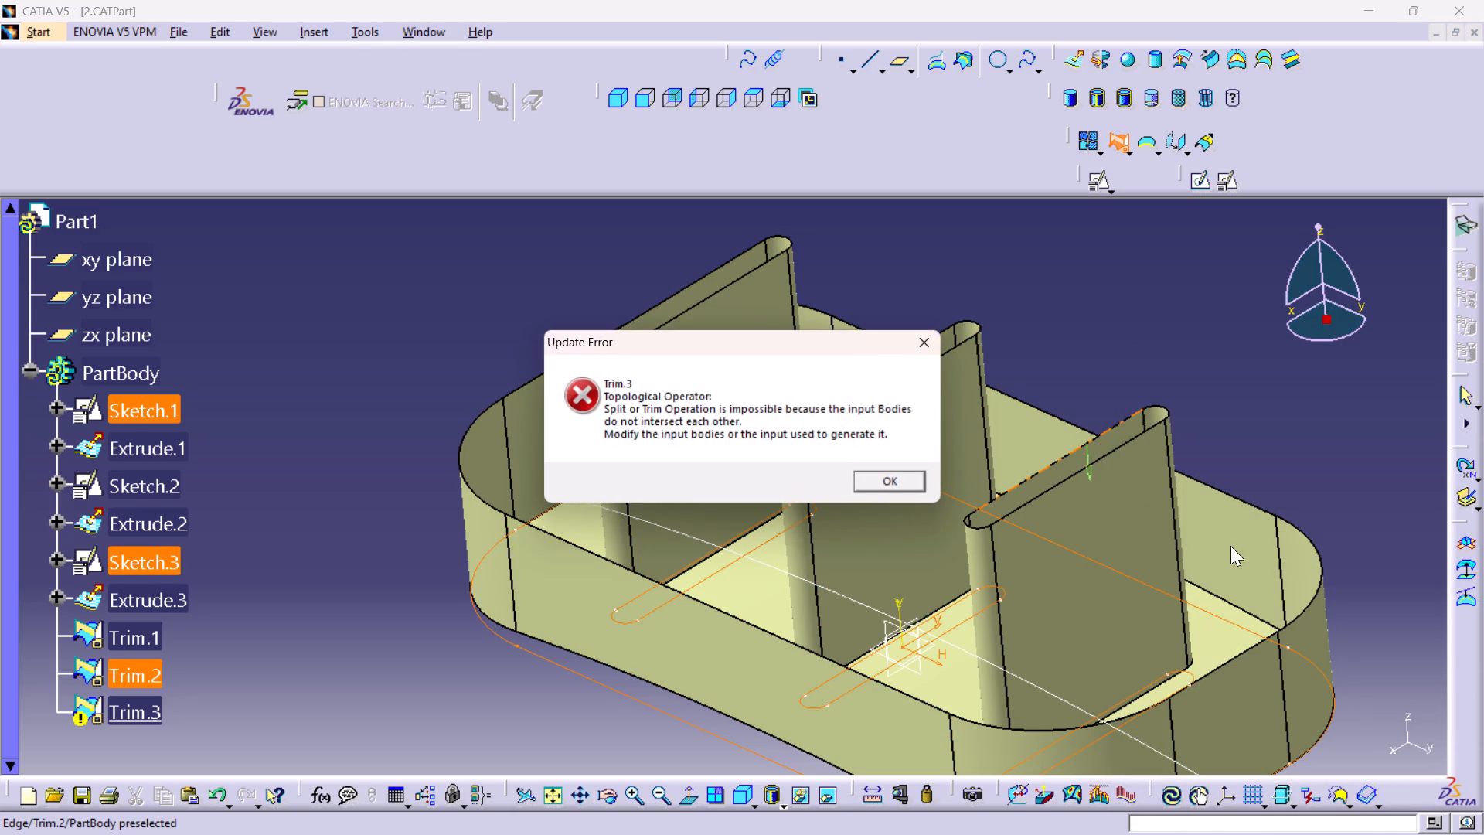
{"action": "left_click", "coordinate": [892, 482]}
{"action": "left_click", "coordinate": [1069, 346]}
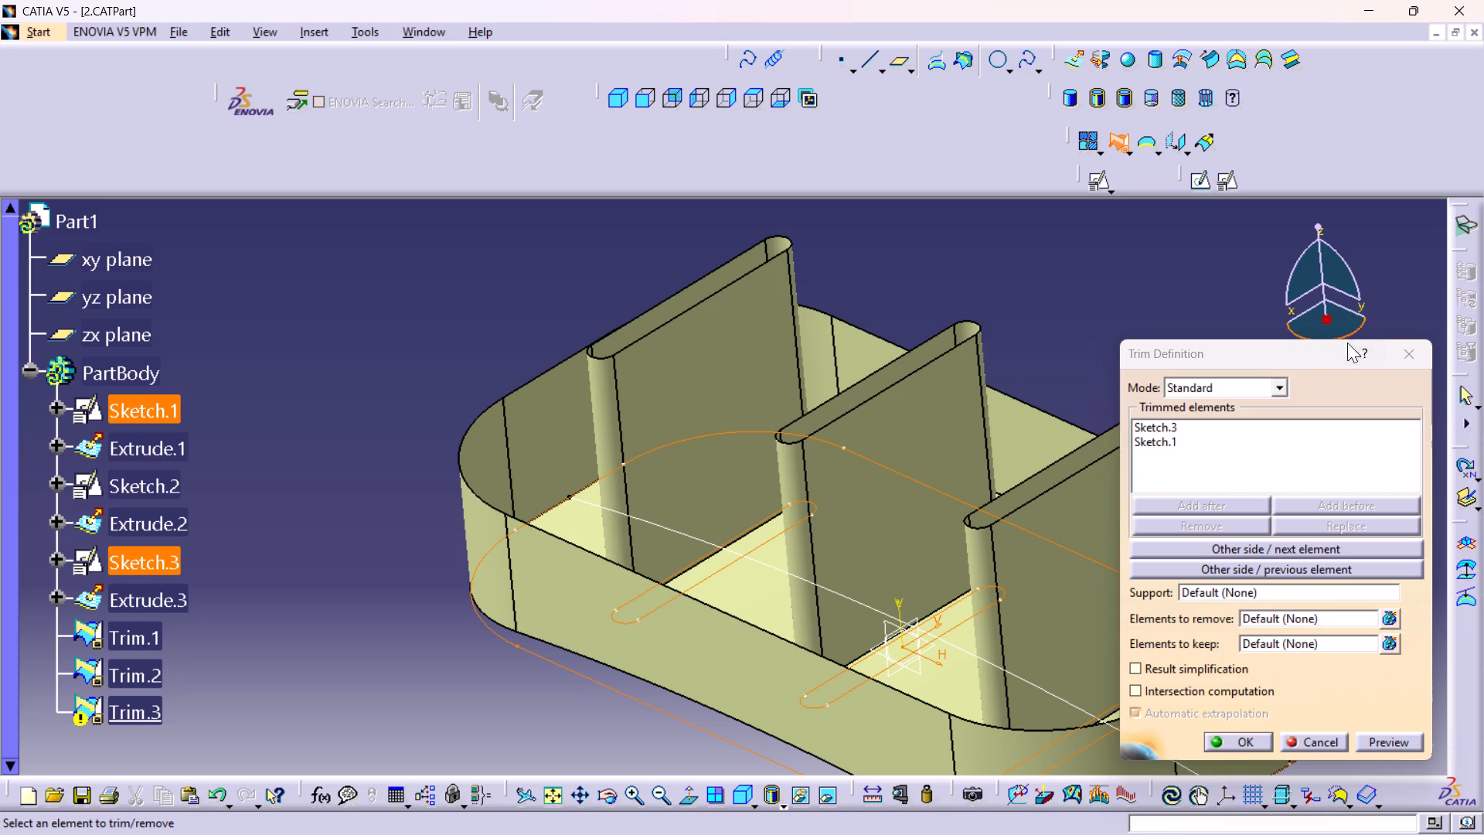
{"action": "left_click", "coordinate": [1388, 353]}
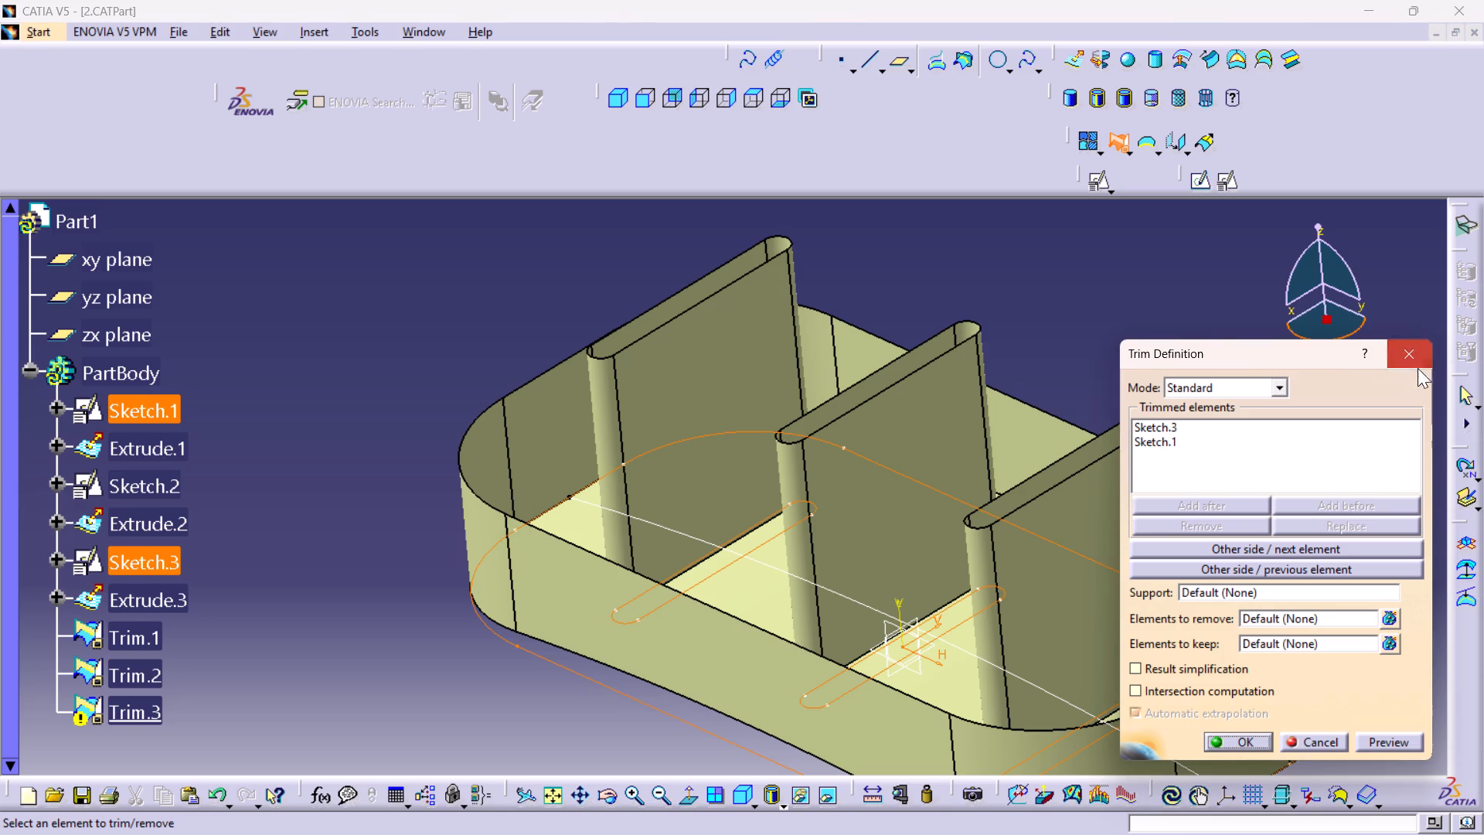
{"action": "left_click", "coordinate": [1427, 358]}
Examine the three elongated-hole surfaces and the floor openings from above and from underneath.
{"action": "middle_click_drag", "start_coordinate": [1153, 407], "coordinate": [824, 517]}
{"action": "right_click_drag", "start_coordinate": [1153, 407], "coordinate": [824, 517]}
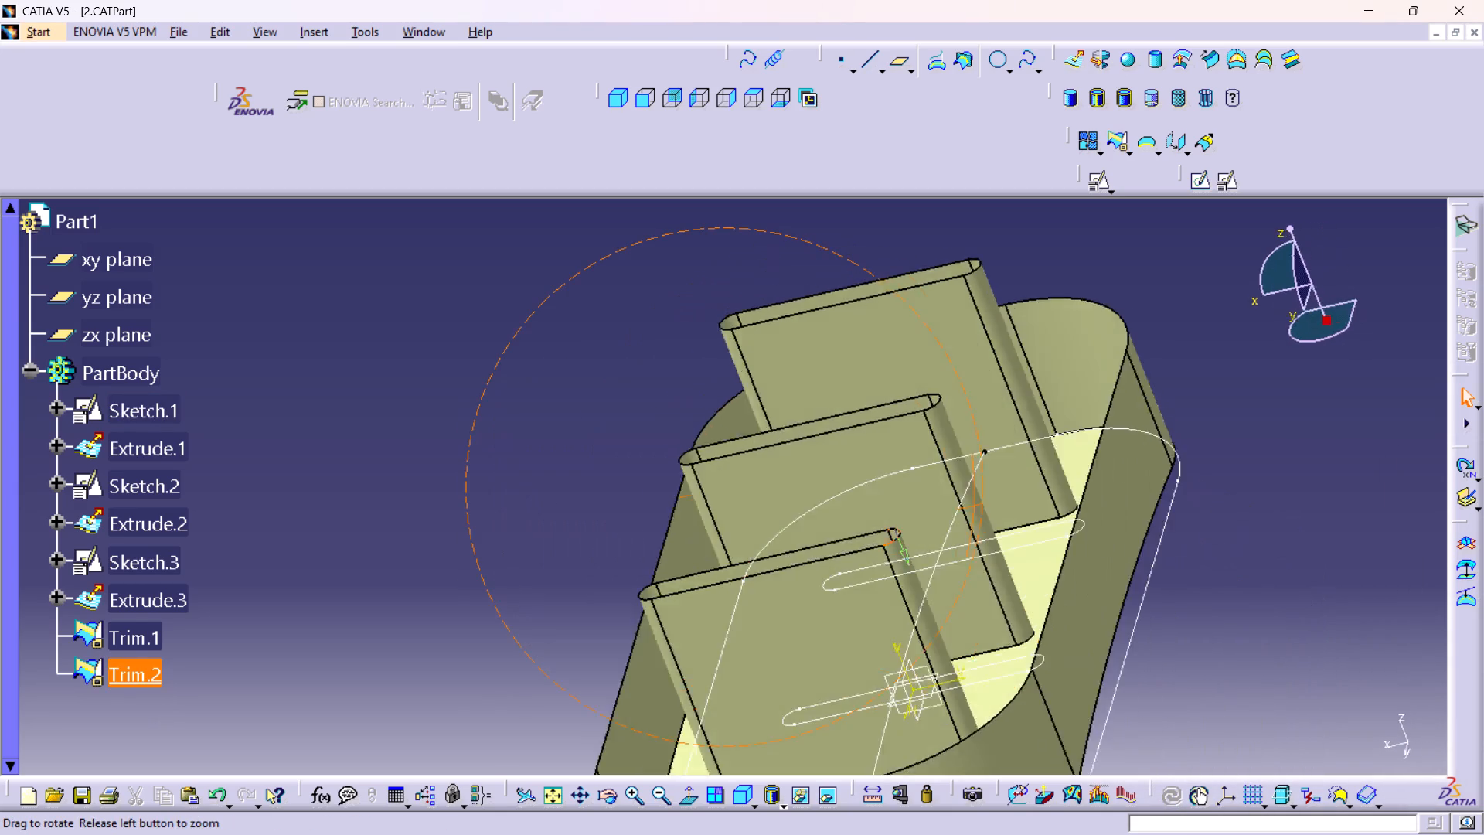
{"action": "middle_click_drag", "start_coordinate": [824, 517], "coordinate": [767, 533]}
{"action": "right_click_drag", "start_coordinate": [824, 517], "coordinate": [767, 533]}
{"action": "middle_click_drag", "start_coordinate": [821, 512], "coordinate": [904, 649]}
{"action": "right_click_drag", "start_coordinate": [821, 512], "coordinate": [904, 649]}
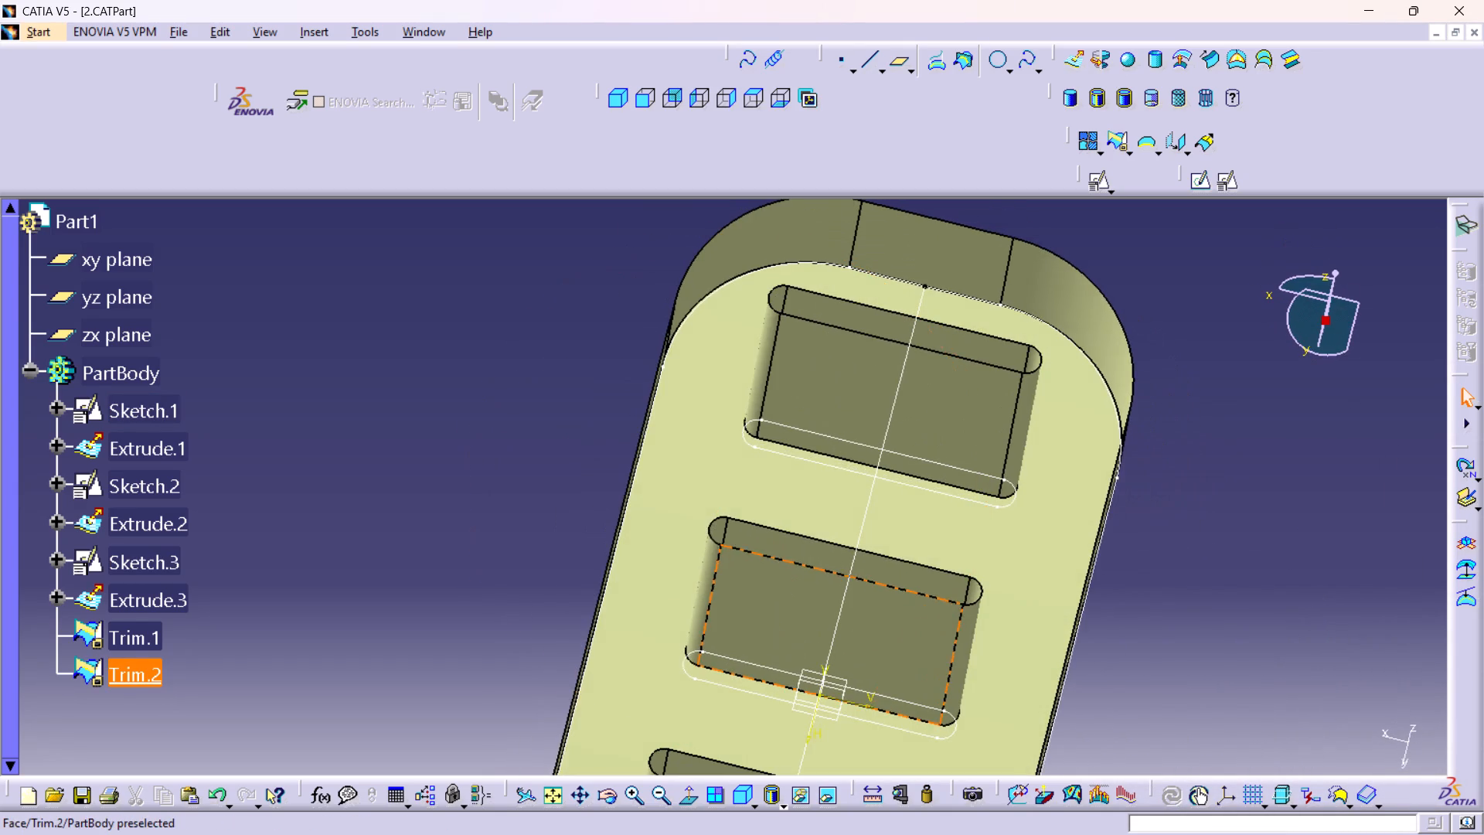
{"action": "middle_click_drag", "start_coordinate": [929, 454], "coordinate": [849, 581]}
{"action": "right_click_drag", "start_coordinate": [929, 452], "coordinate": [849, 581]}
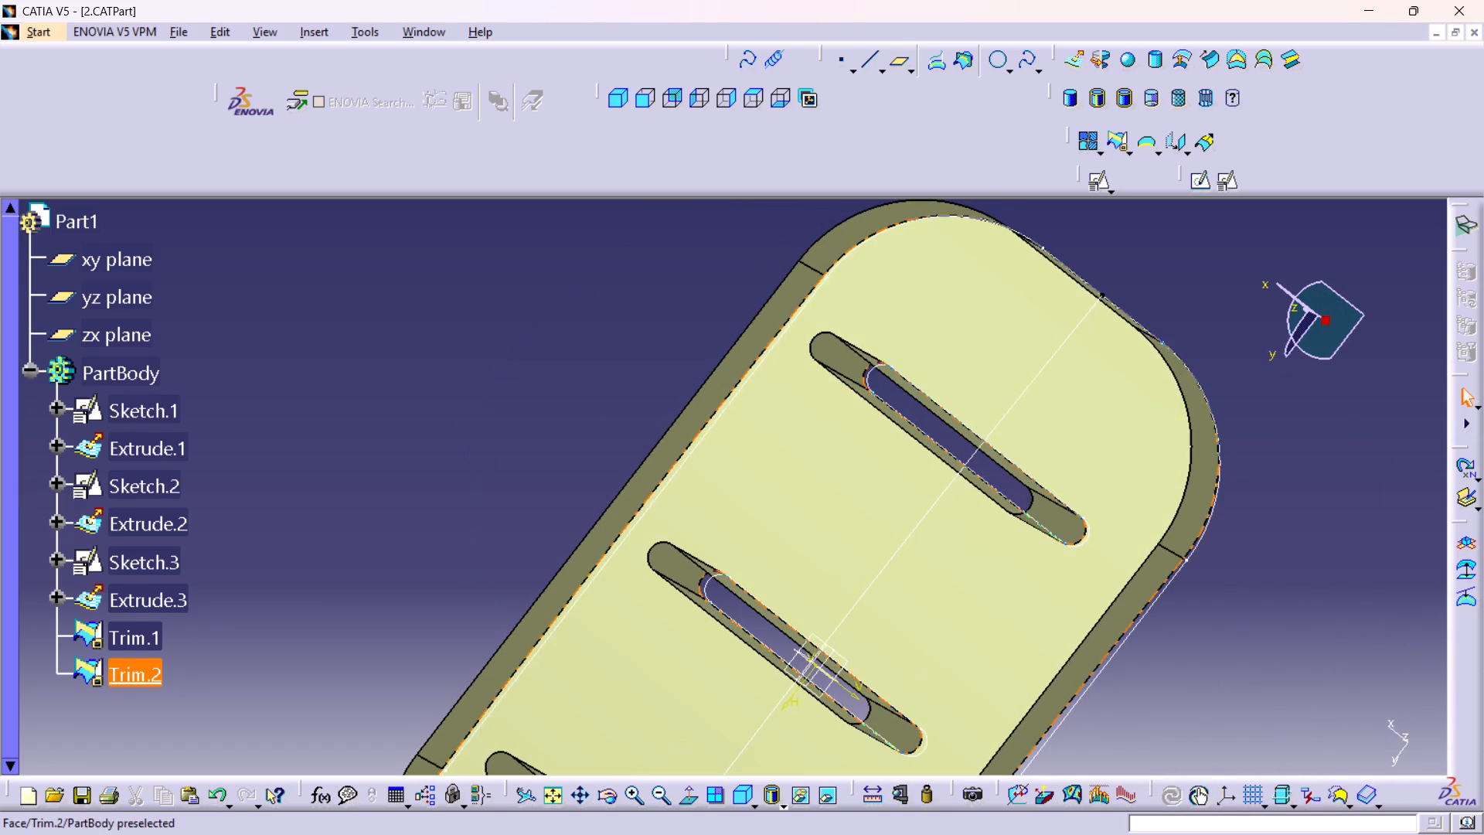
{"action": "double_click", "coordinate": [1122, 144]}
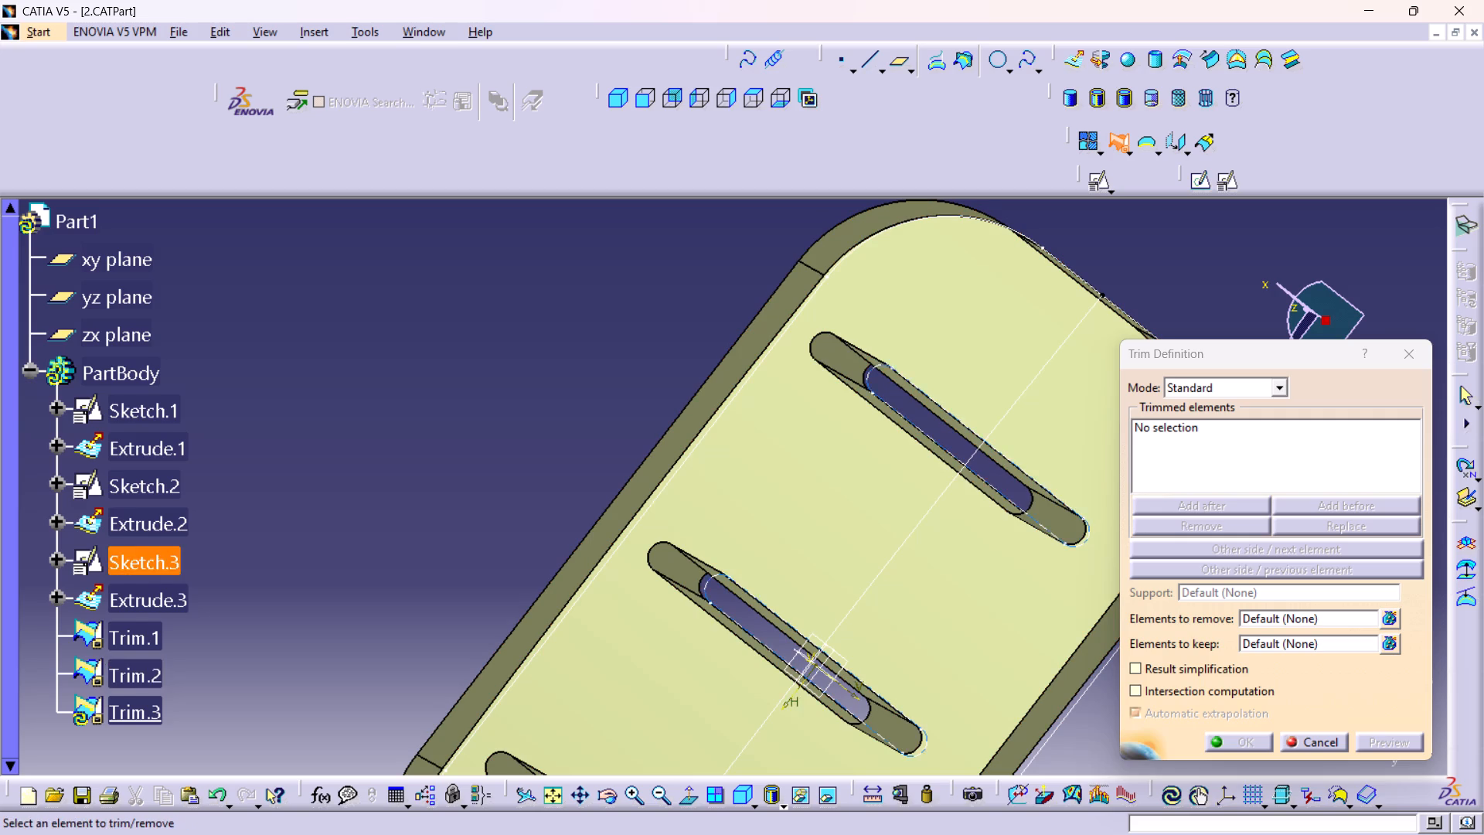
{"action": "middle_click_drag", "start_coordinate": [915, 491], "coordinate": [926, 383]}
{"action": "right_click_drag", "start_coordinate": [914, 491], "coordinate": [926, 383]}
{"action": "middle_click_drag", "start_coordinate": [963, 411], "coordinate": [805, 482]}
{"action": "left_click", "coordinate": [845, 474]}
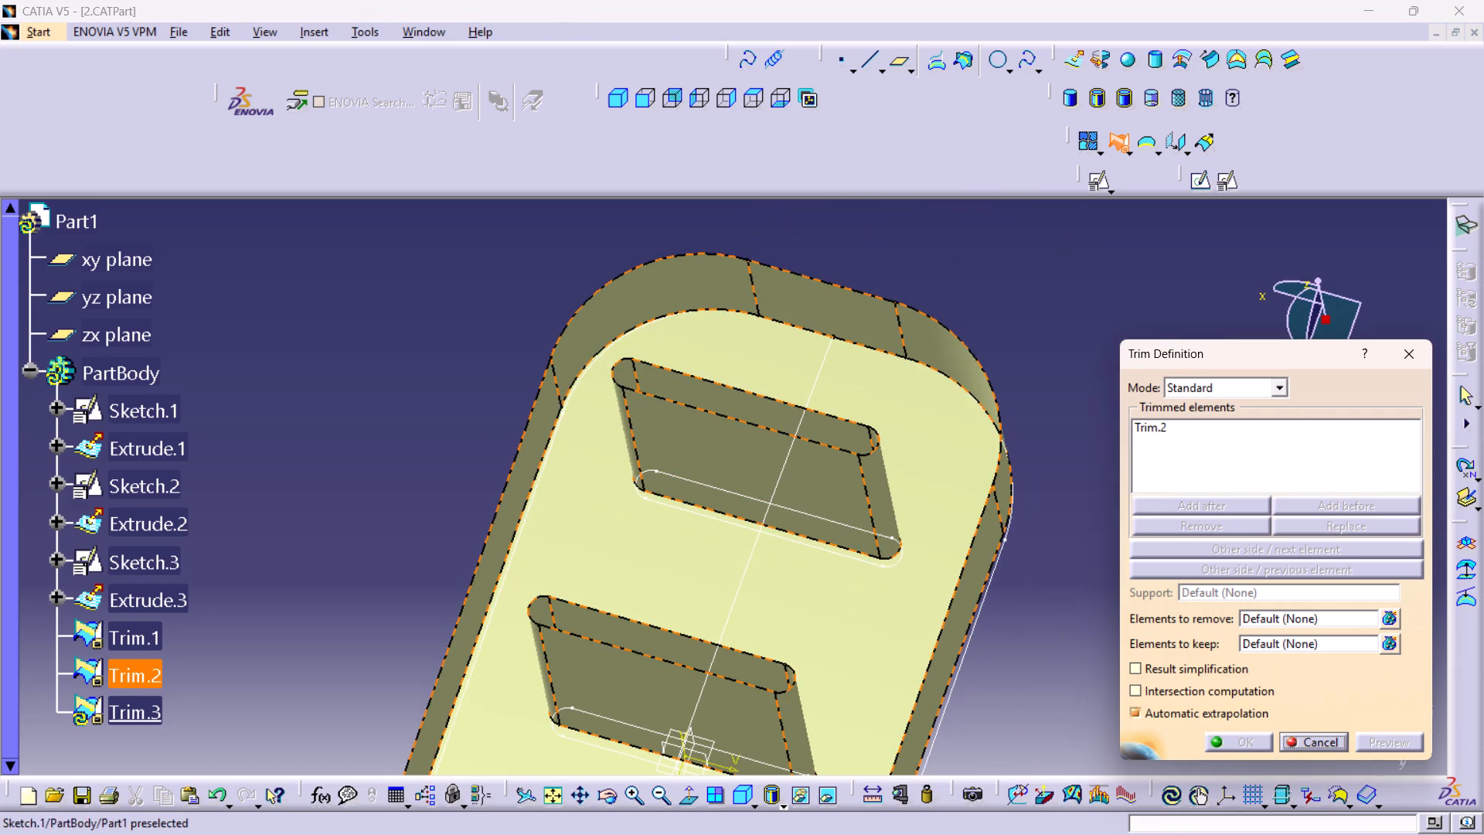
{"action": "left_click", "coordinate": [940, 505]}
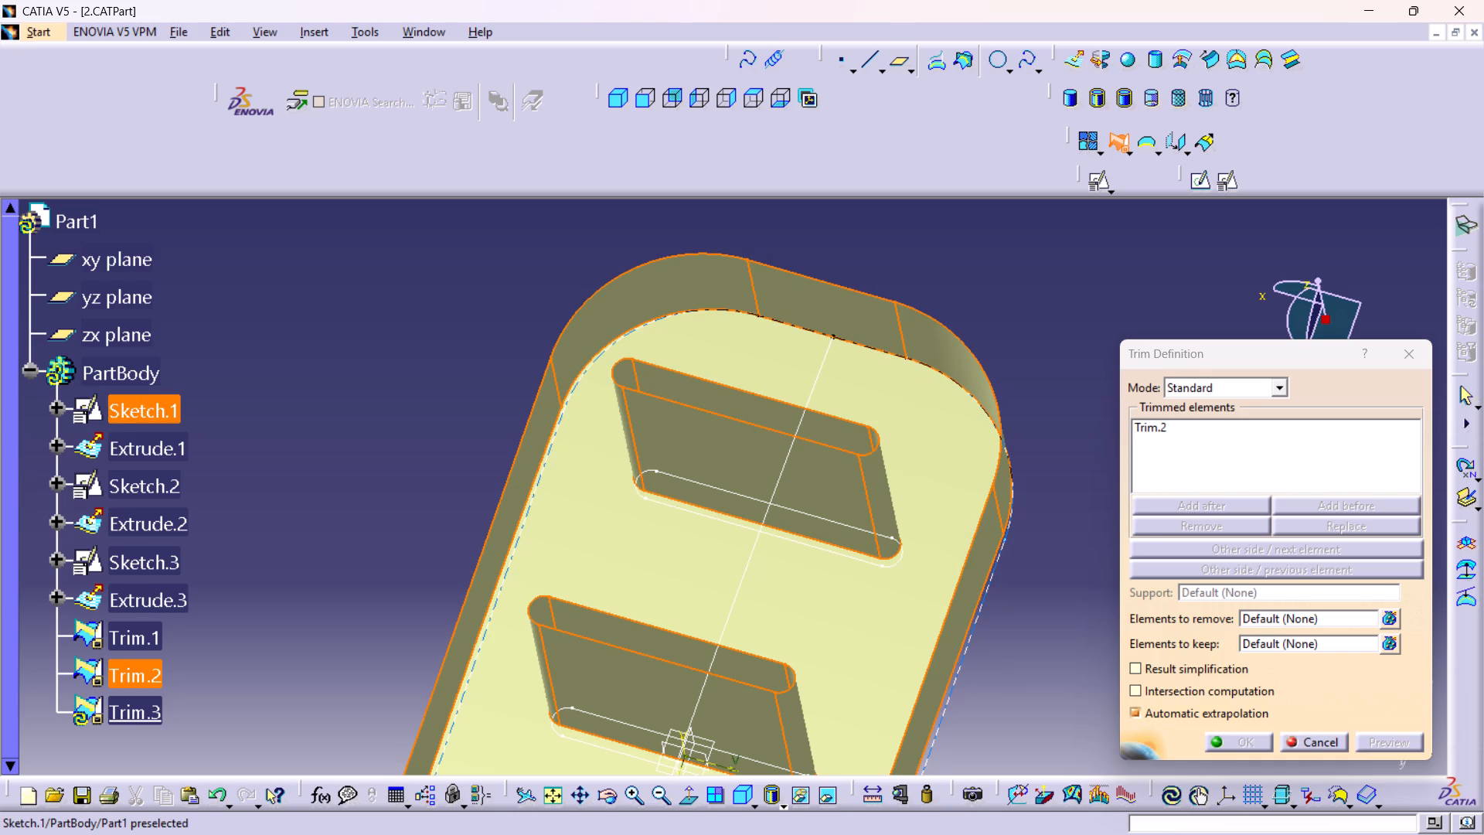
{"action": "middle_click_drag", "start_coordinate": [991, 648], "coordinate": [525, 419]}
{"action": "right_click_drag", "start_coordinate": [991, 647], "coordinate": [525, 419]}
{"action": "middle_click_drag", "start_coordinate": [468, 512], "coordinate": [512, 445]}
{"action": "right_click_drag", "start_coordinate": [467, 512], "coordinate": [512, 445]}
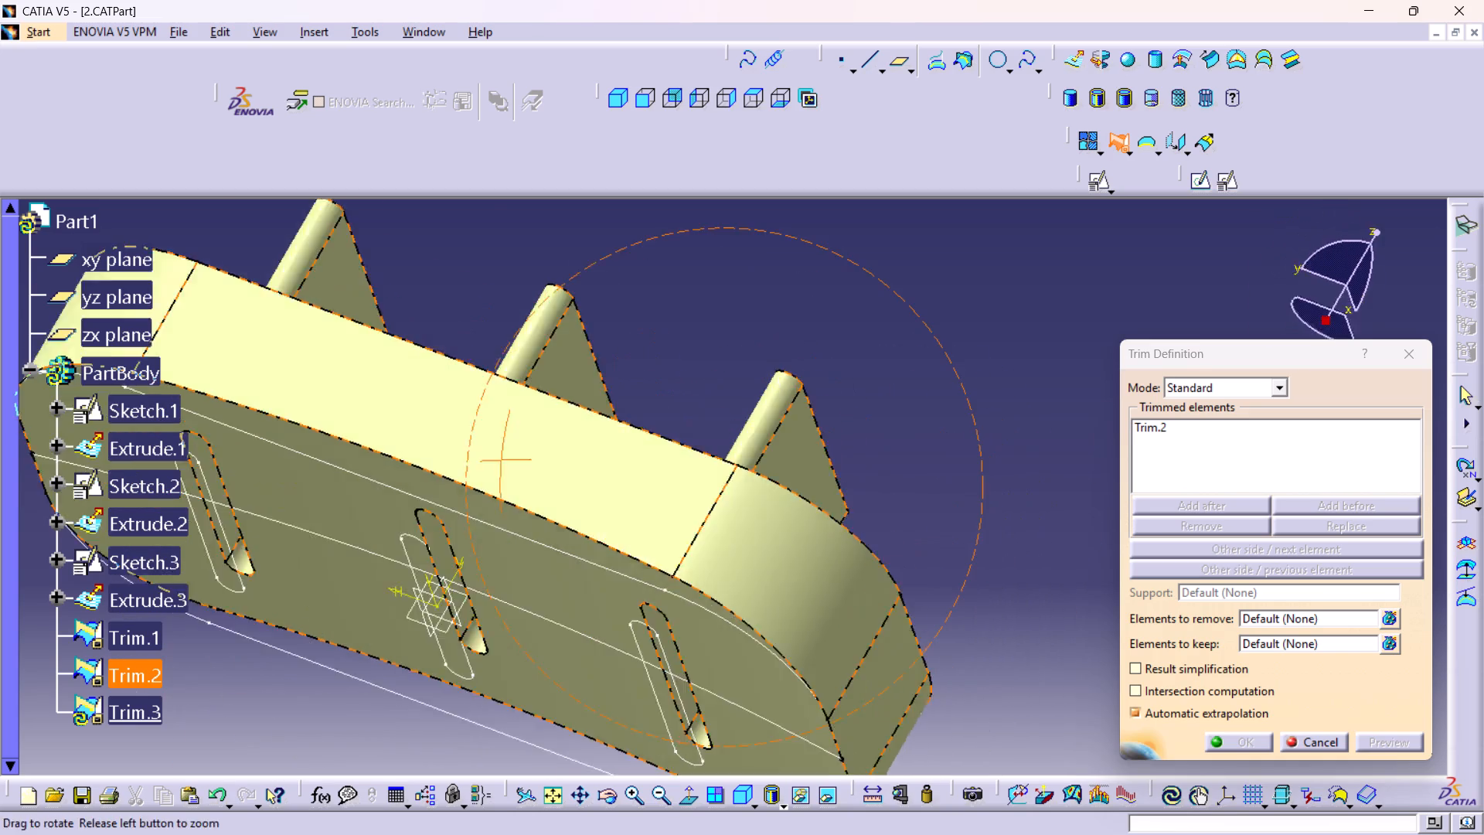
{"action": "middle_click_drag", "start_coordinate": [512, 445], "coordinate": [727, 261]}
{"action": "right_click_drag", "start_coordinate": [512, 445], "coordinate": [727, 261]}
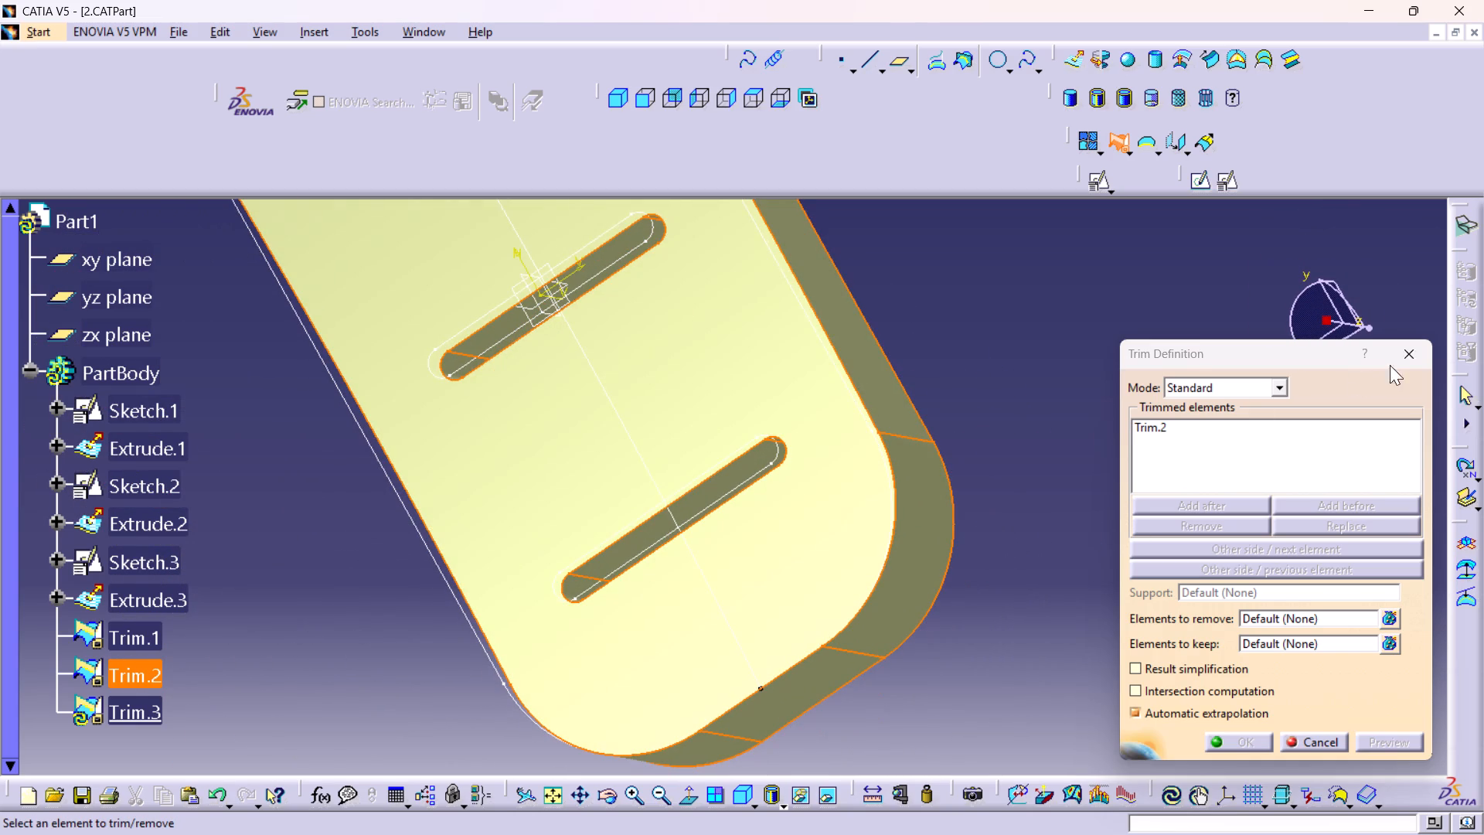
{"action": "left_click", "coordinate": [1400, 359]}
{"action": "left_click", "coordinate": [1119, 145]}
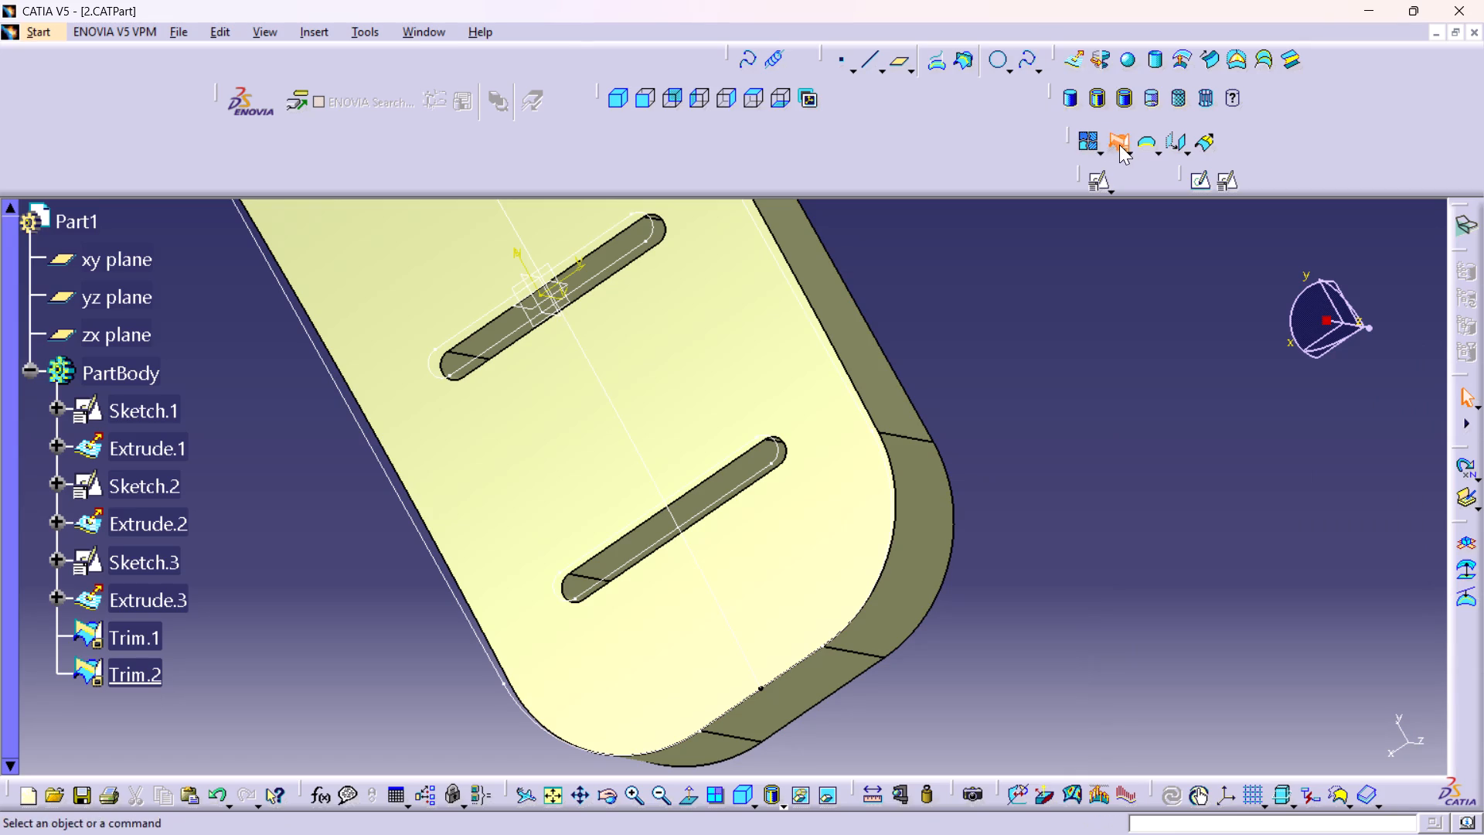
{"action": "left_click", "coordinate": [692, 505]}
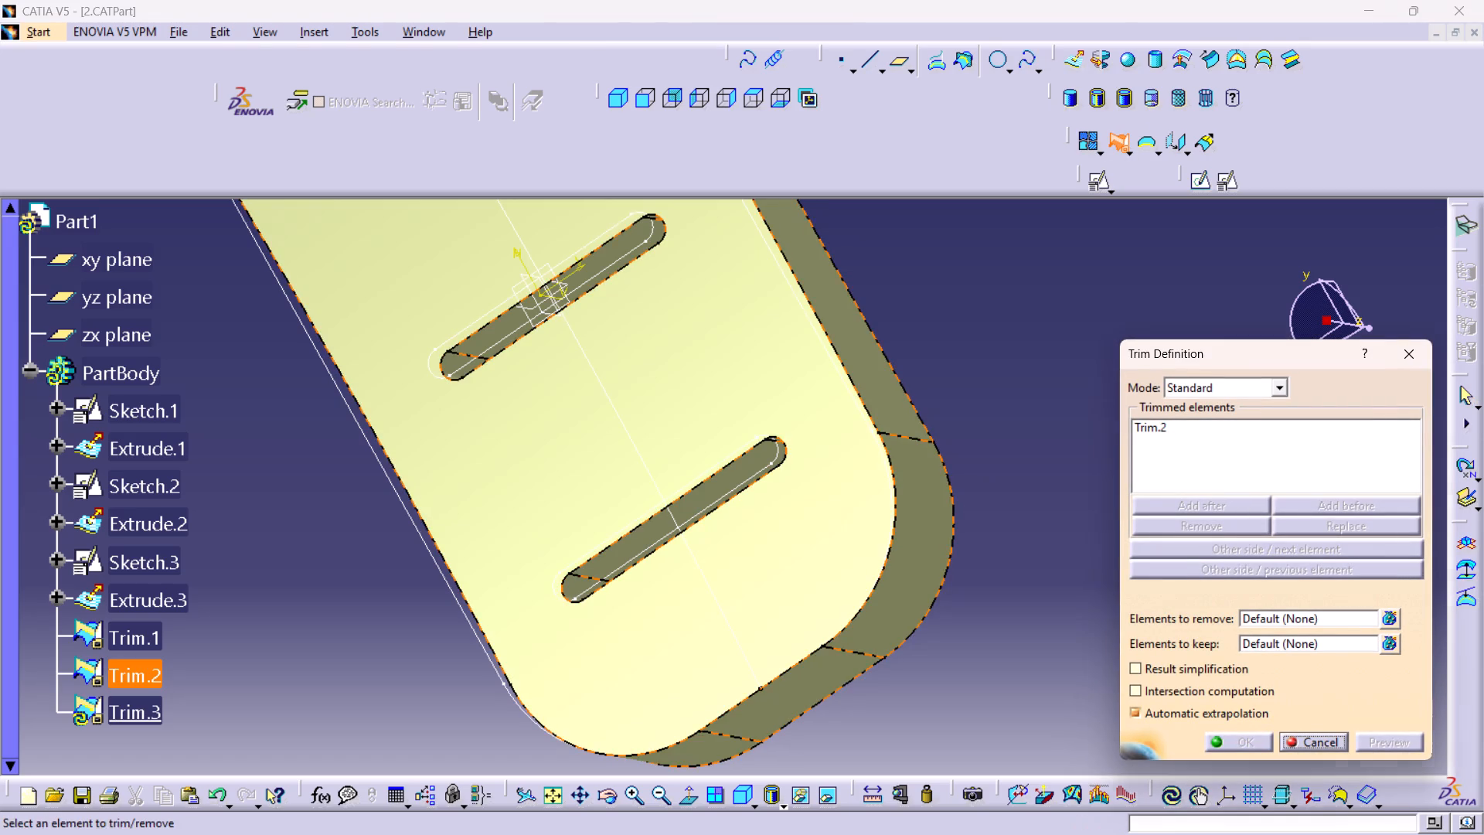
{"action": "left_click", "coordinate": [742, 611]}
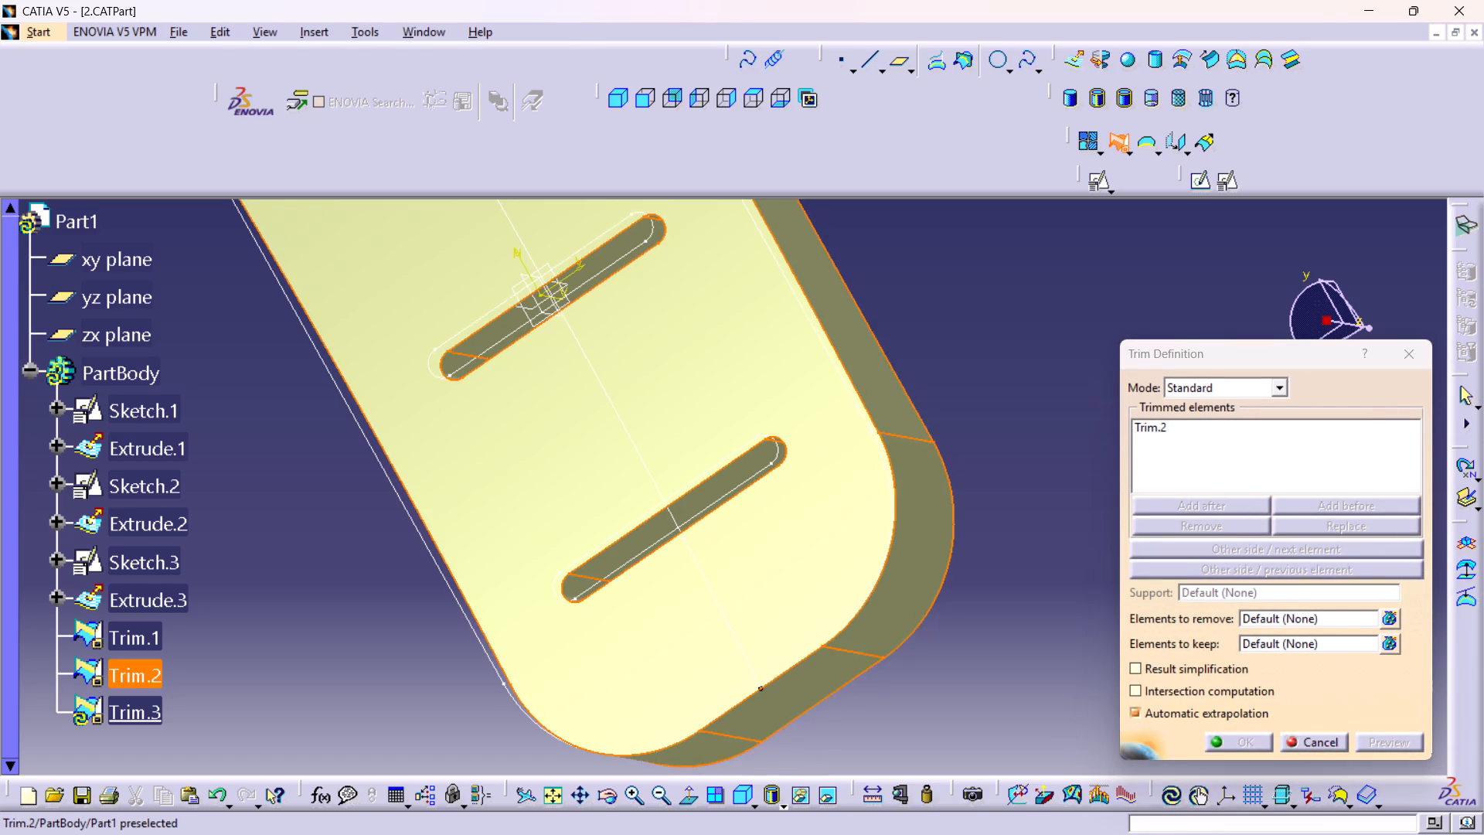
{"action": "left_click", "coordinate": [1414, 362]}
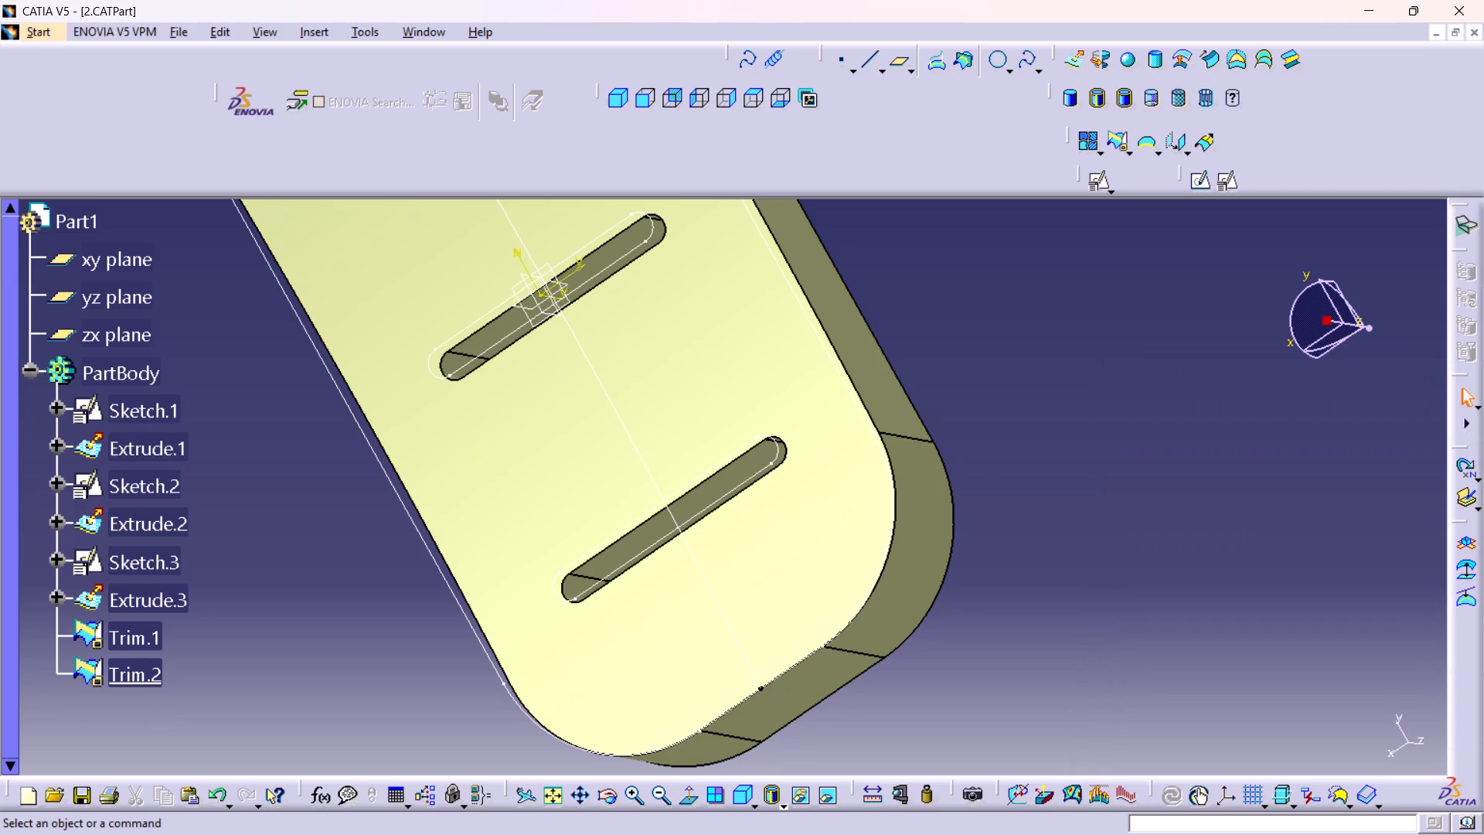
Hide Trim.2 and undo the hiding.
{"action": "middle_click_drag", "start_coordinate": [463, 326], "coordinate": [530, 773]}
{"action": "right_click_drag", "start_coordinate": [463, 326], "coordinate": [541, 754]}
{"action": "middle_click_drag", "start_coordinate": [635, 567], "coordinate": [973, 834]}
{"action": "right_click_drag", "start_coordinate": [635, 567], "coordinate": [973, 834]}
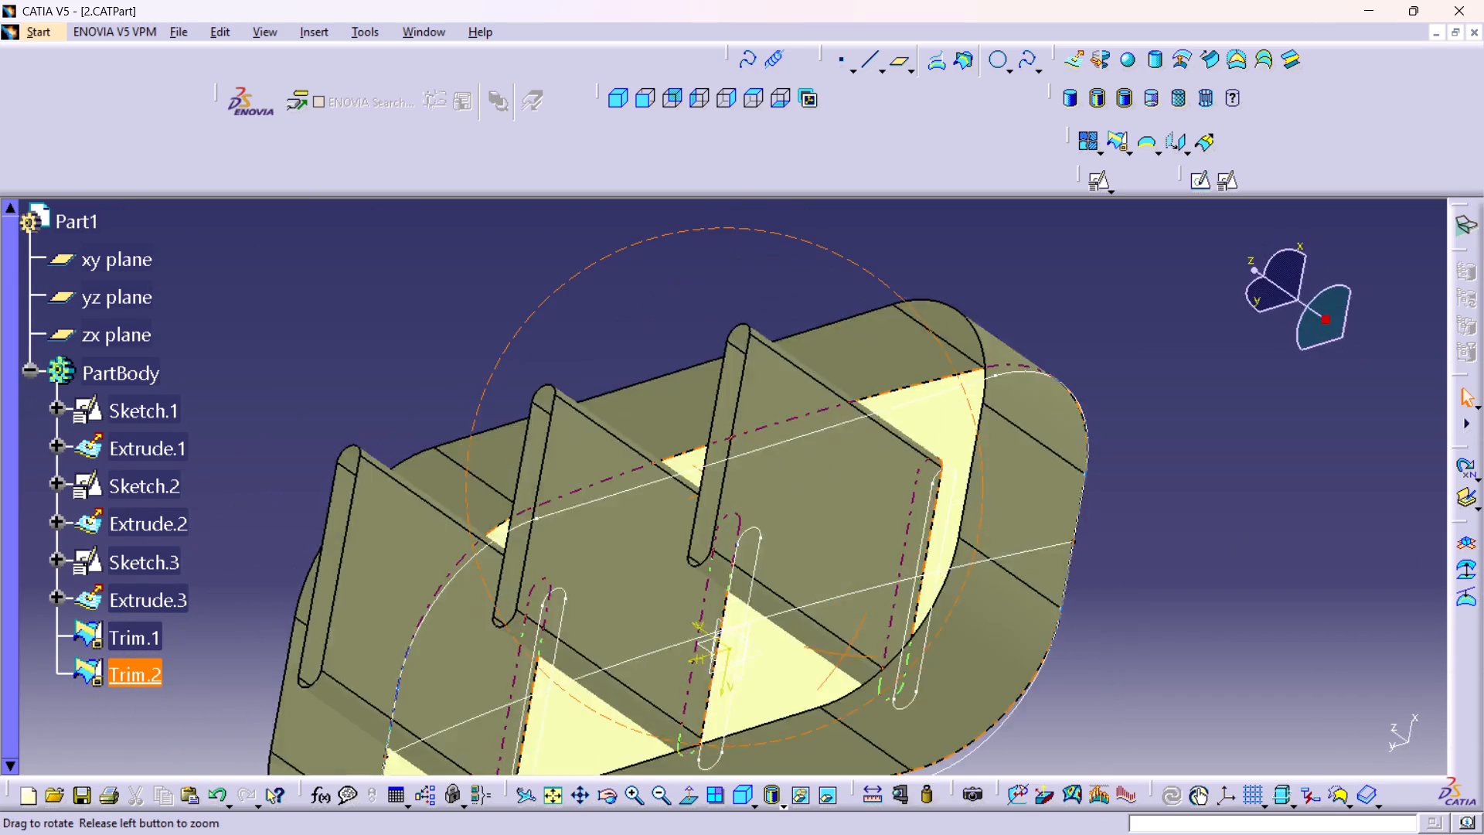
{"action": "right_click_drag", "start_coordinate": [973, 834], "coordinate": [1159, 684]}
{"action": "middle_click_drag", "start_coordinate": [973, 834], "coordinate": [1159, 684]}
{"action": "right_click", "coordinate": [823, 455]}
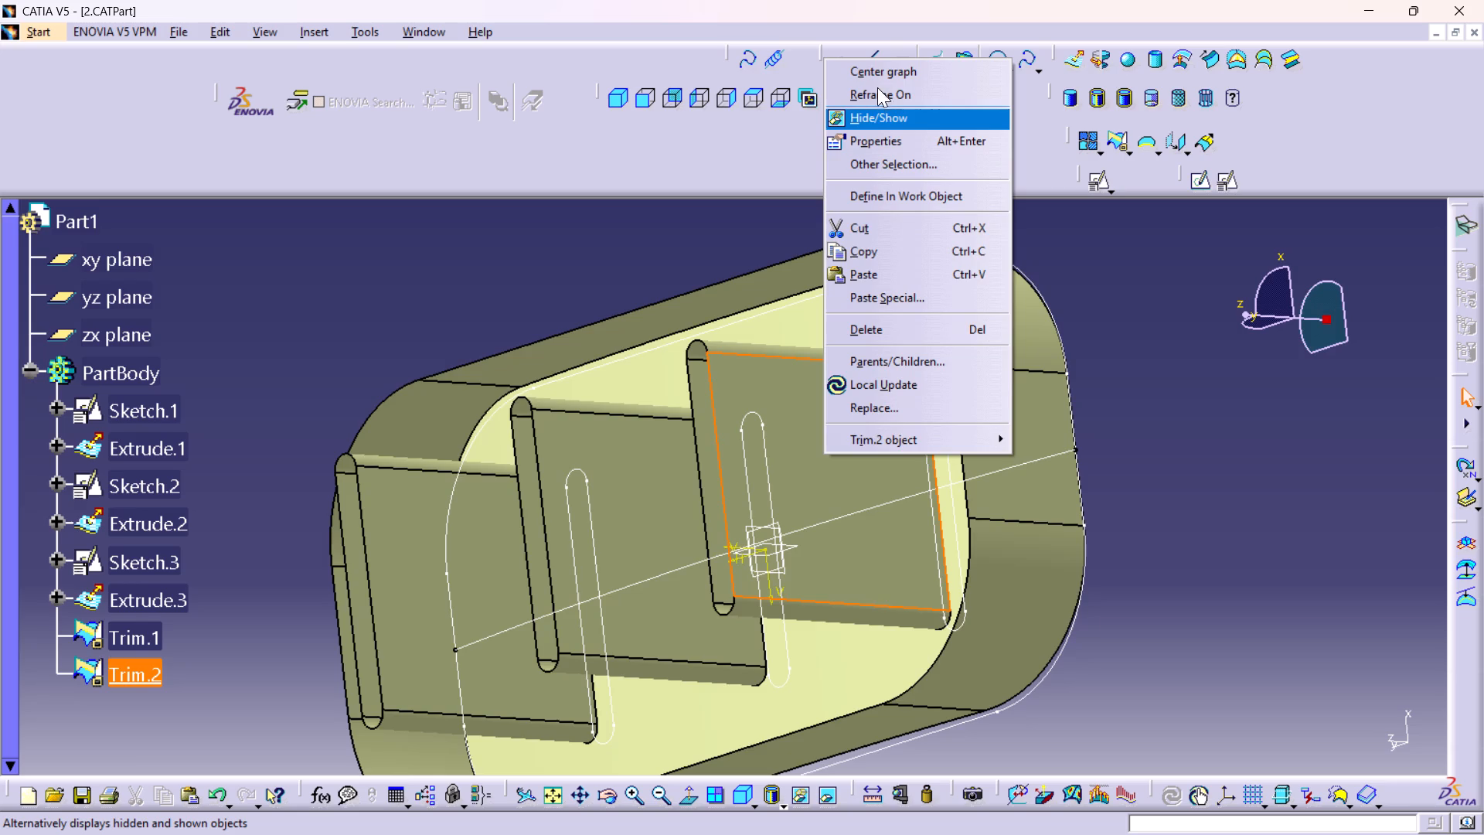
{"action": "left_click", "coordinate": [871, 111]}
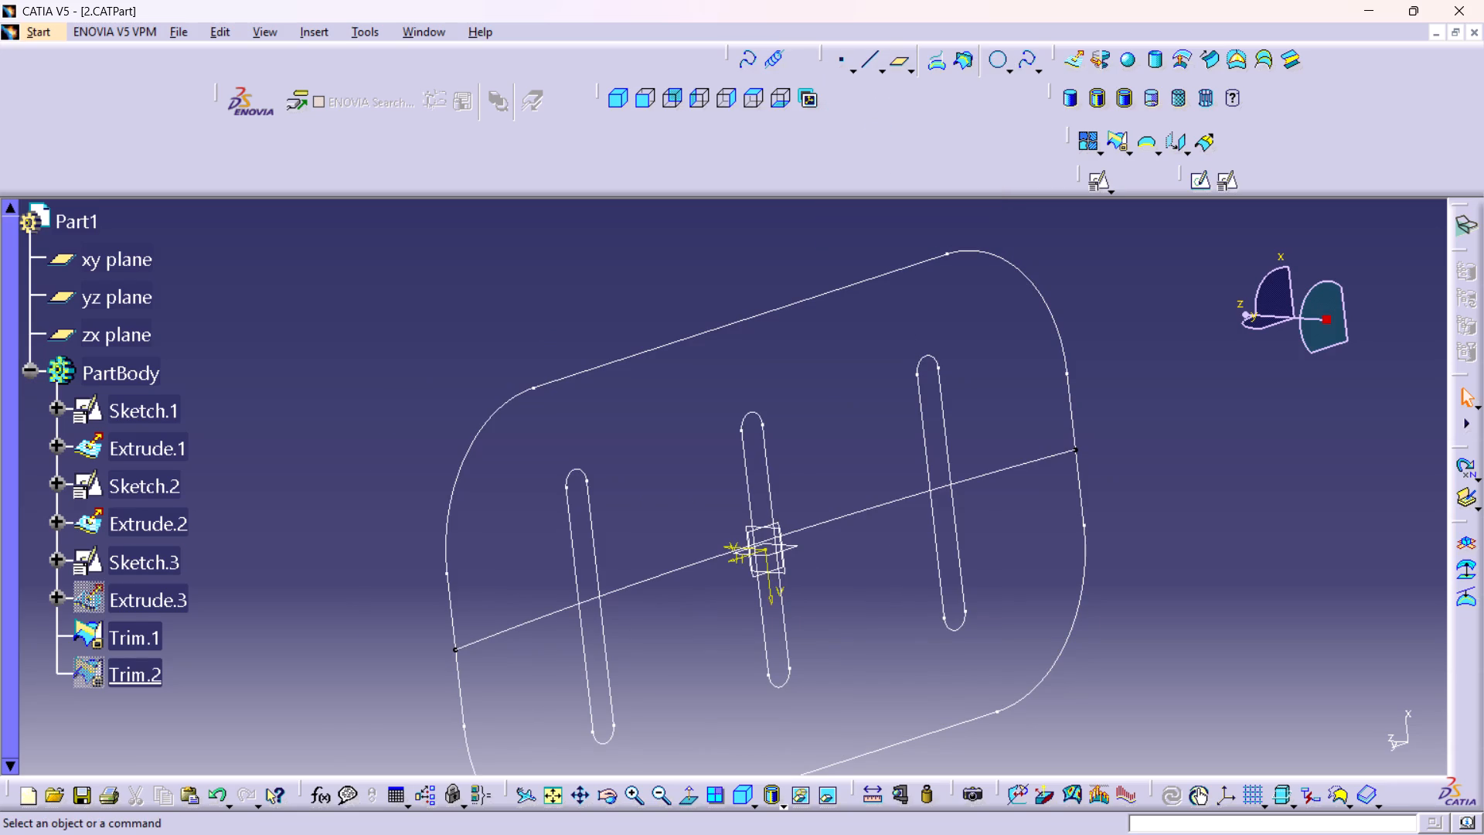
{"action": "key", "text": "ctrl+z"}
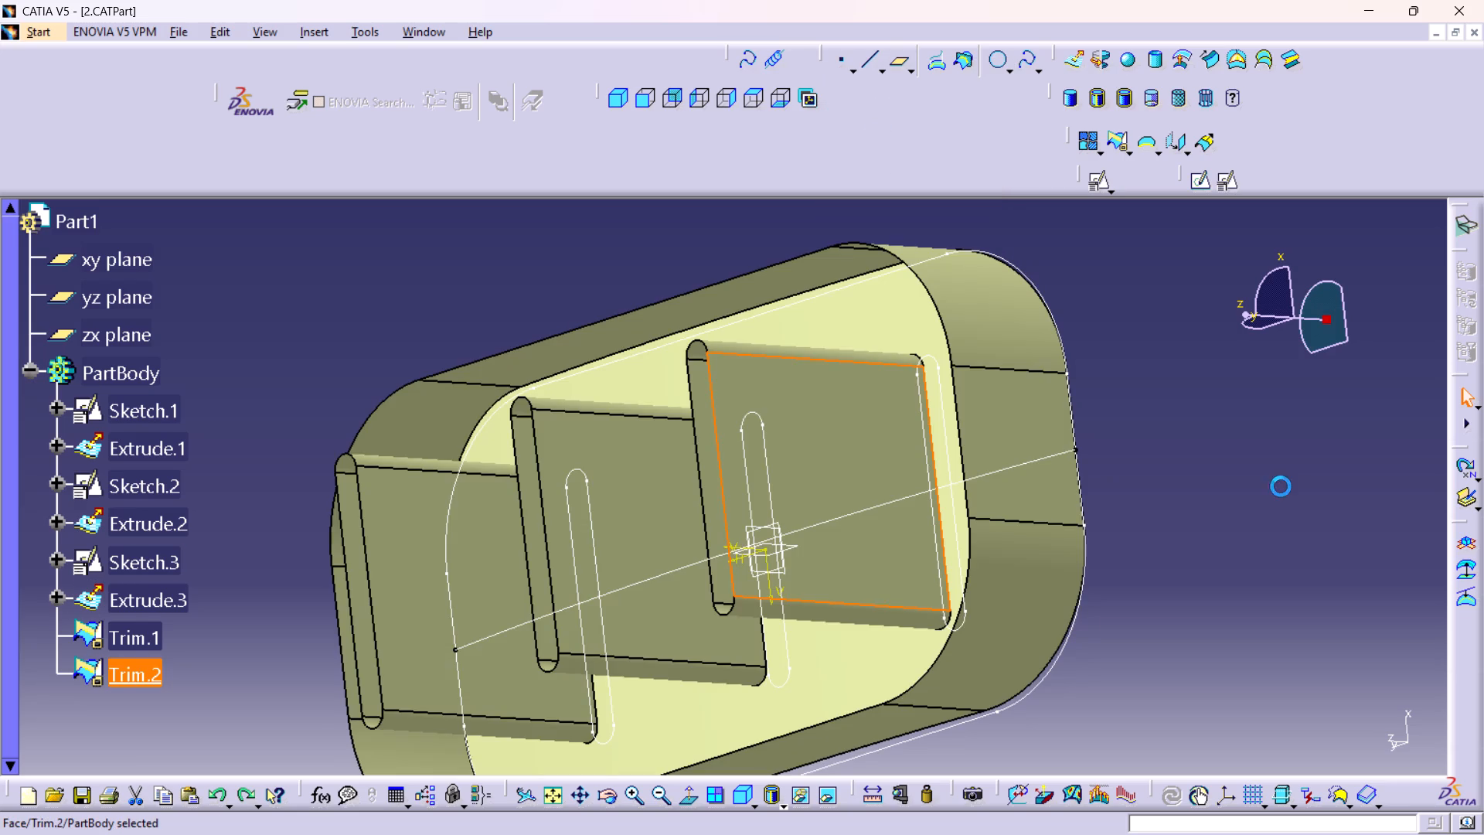
In the isometric view, undo Trim.2, Trim.1 and the addition of the other two elongated holes.
{"action": "left_click", "coordinate": [621, 101]}
{"action": "key", "text": "ctrl+z"}
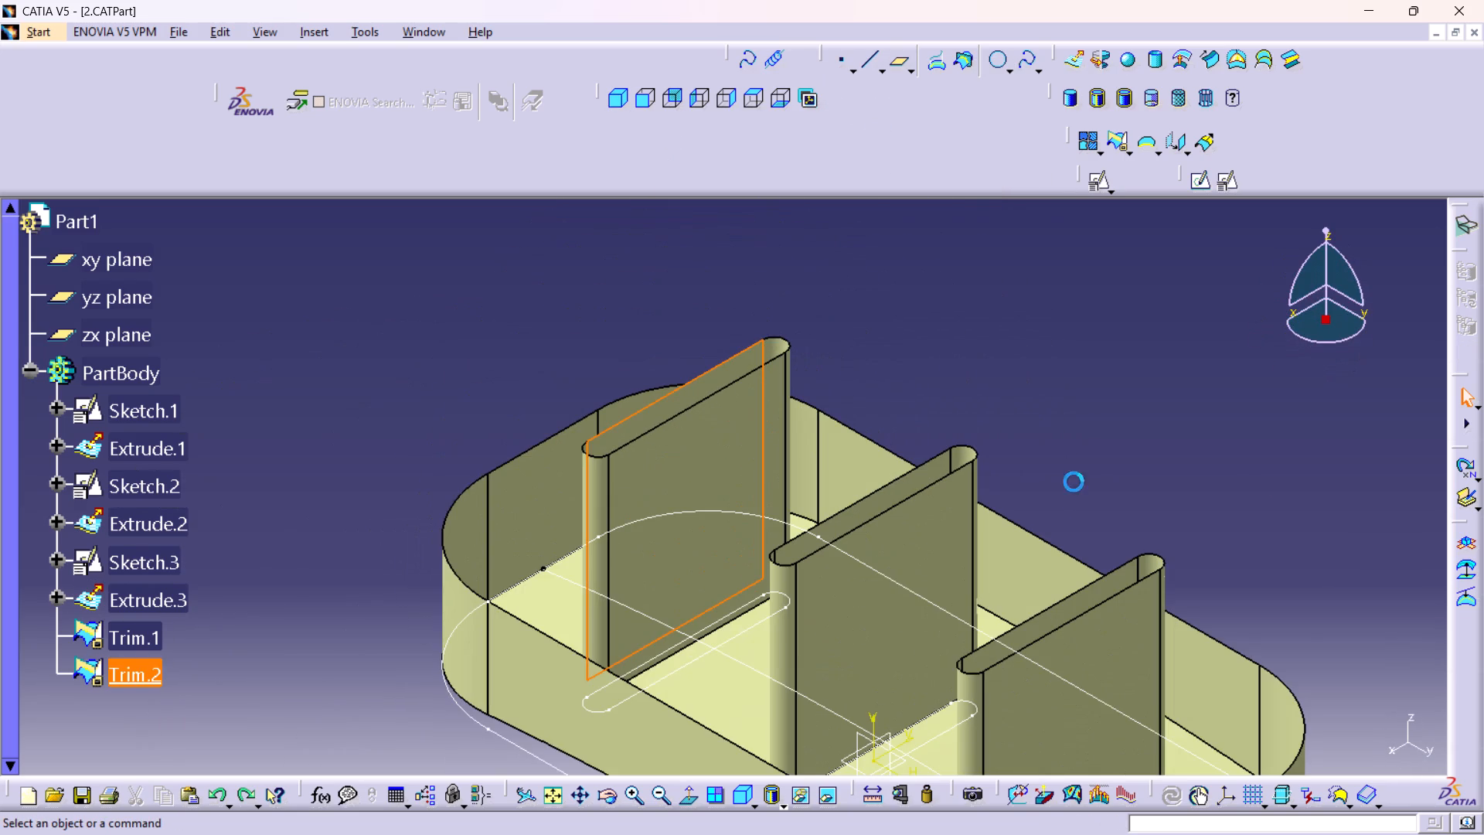
{"action": "key", "text": "ctrl+z"}
{"action": "key", "text": "ctrl+z"}
{"action": "key", "text": "ctrl+z"}
{"action": "middle_click_drag", "start_coordinate": [1156, 516], "coordinate": [989, 384], "text": "ctrl"}
{"action": "key", "text": "ctrl+z"}
{"action": "key", "text": "ctrl+z"}
{"action": "key", "text": "ctrl+z"}
{"action": "middle_click", "coordinate": [1047, 431], "text": "ctrl"}
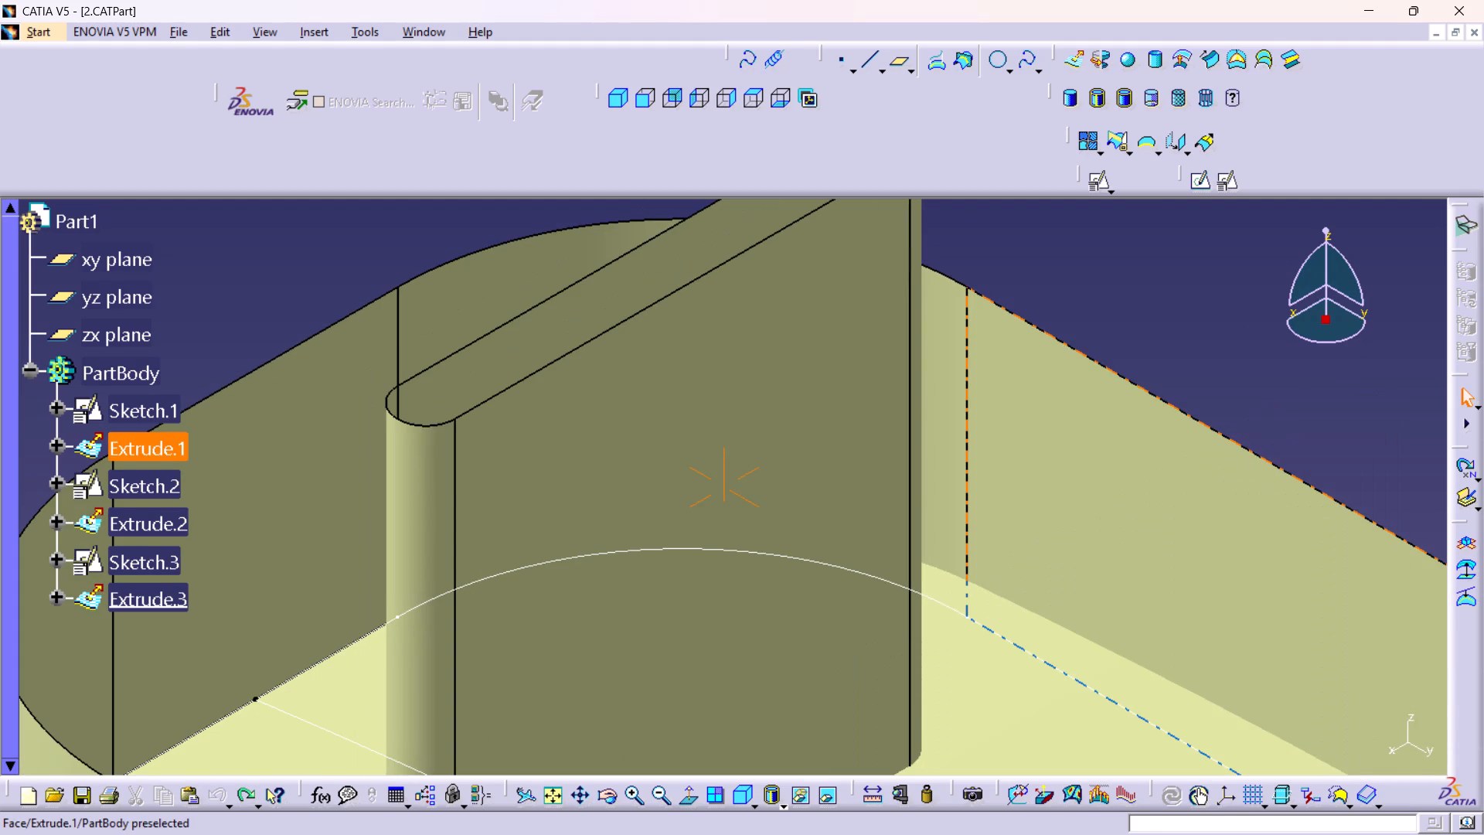
{"action": "middle_click_drag", "start_coordinate": [1047, 431], "coordinate": [1117, 619]}
{"action": "right_click", "coordinate": [1047, 431]}
{"action": "middle_click_drag", "start_coordinate": [1153, 560], "coordinate": [1118, 506]}
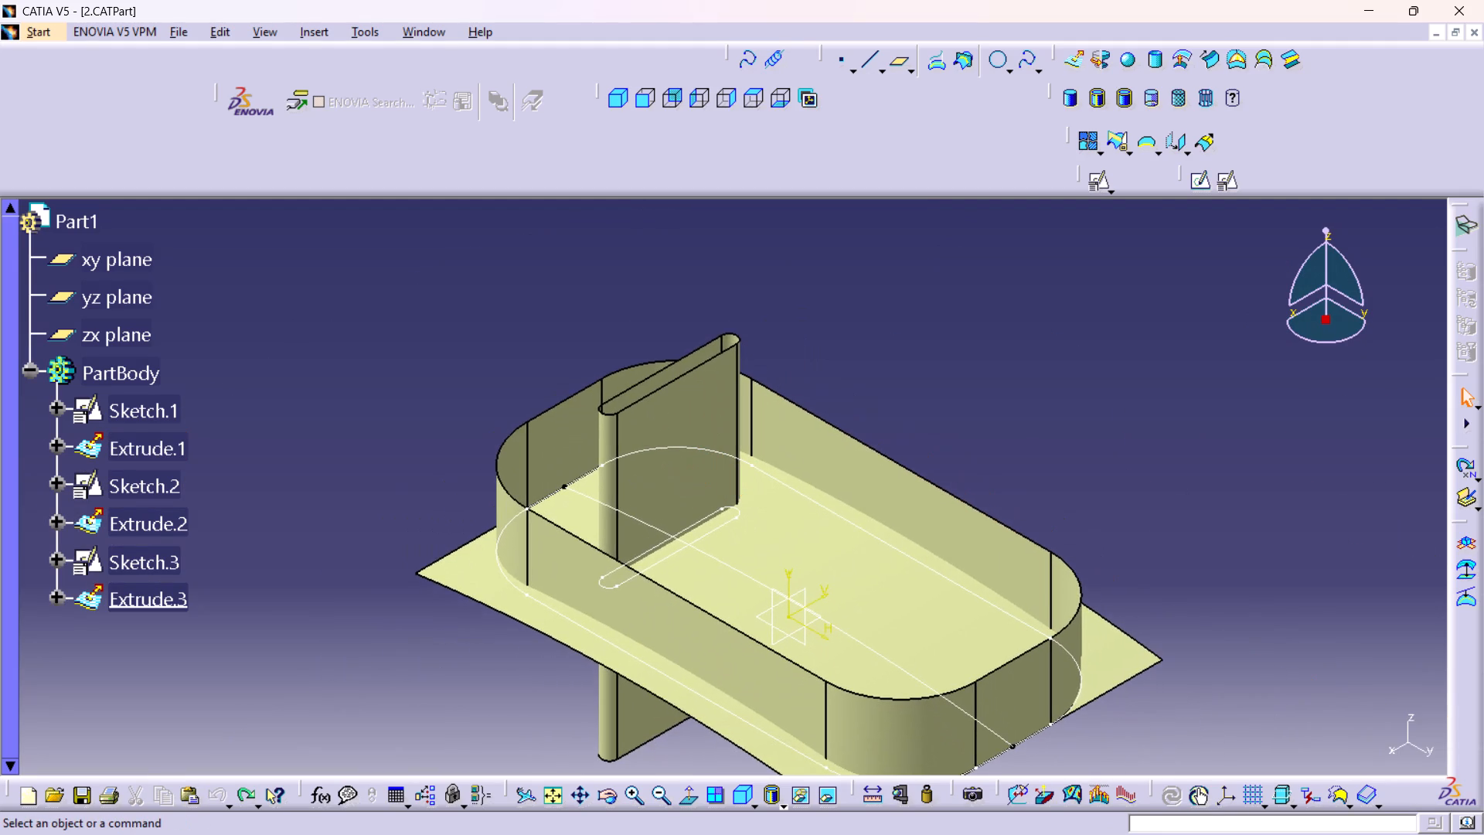
{"action": "key", "text": "ctrl+z"}
{"action": "key", "text": "ctrl+z"}
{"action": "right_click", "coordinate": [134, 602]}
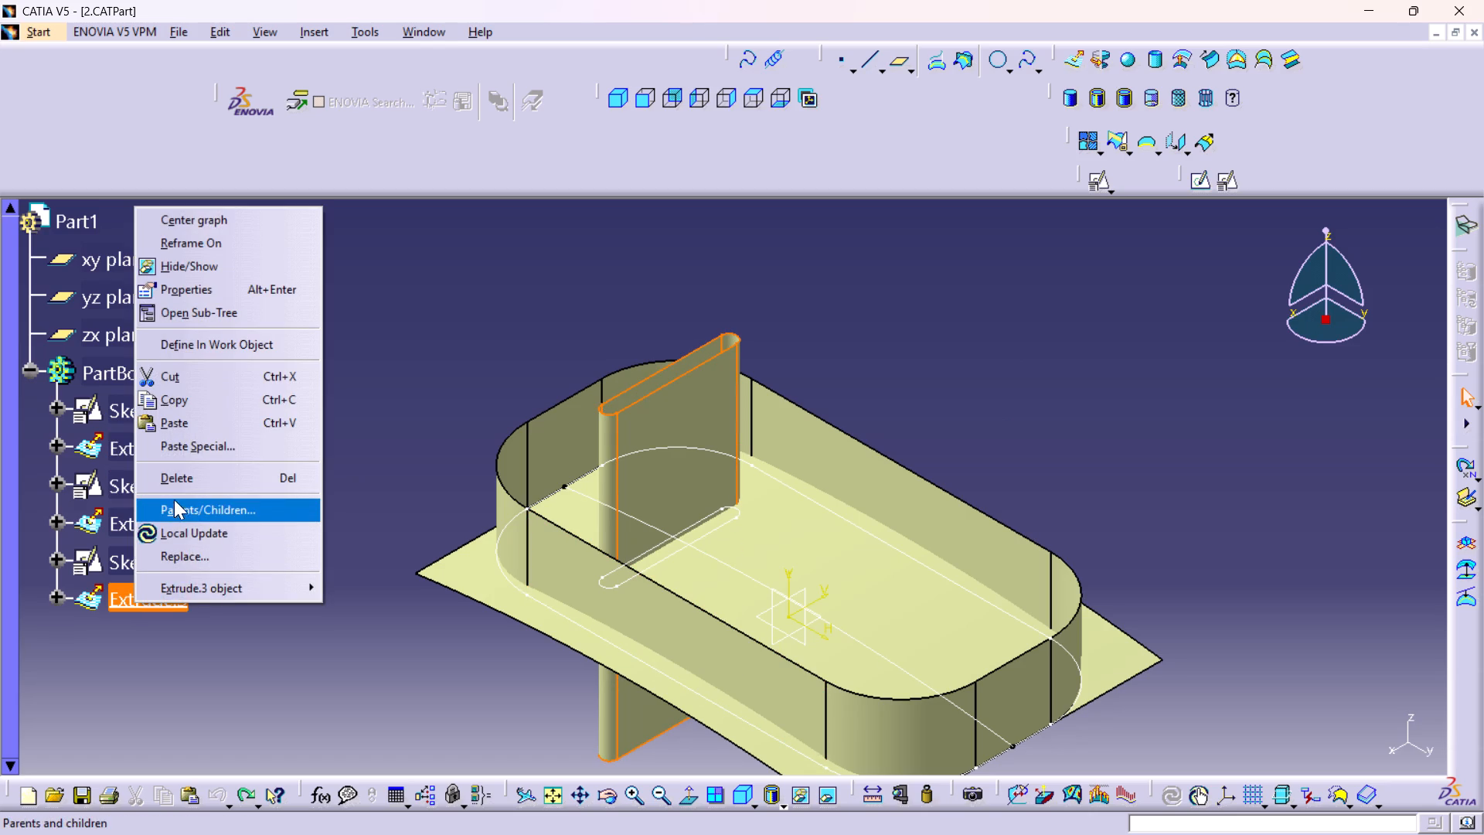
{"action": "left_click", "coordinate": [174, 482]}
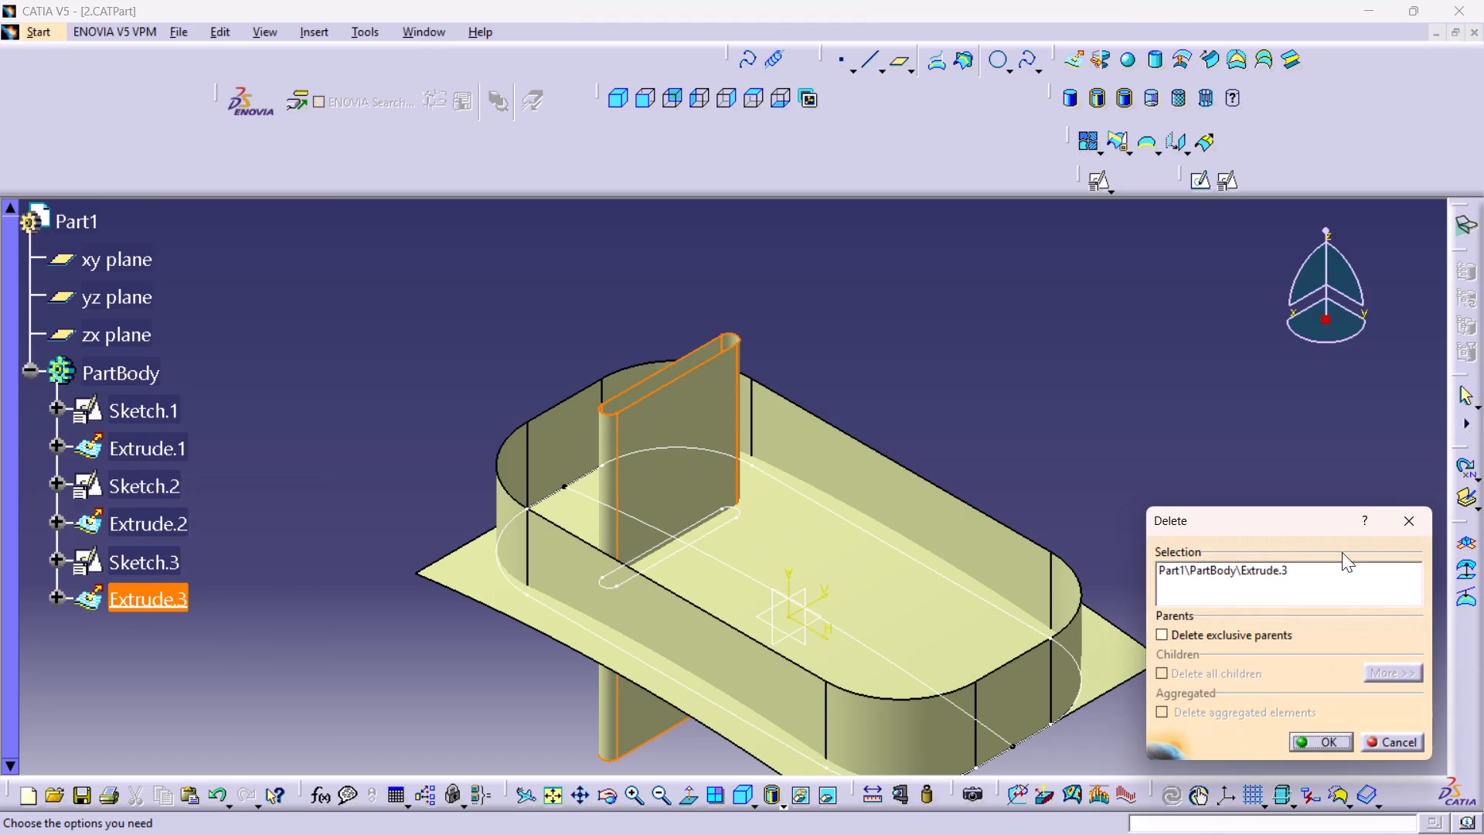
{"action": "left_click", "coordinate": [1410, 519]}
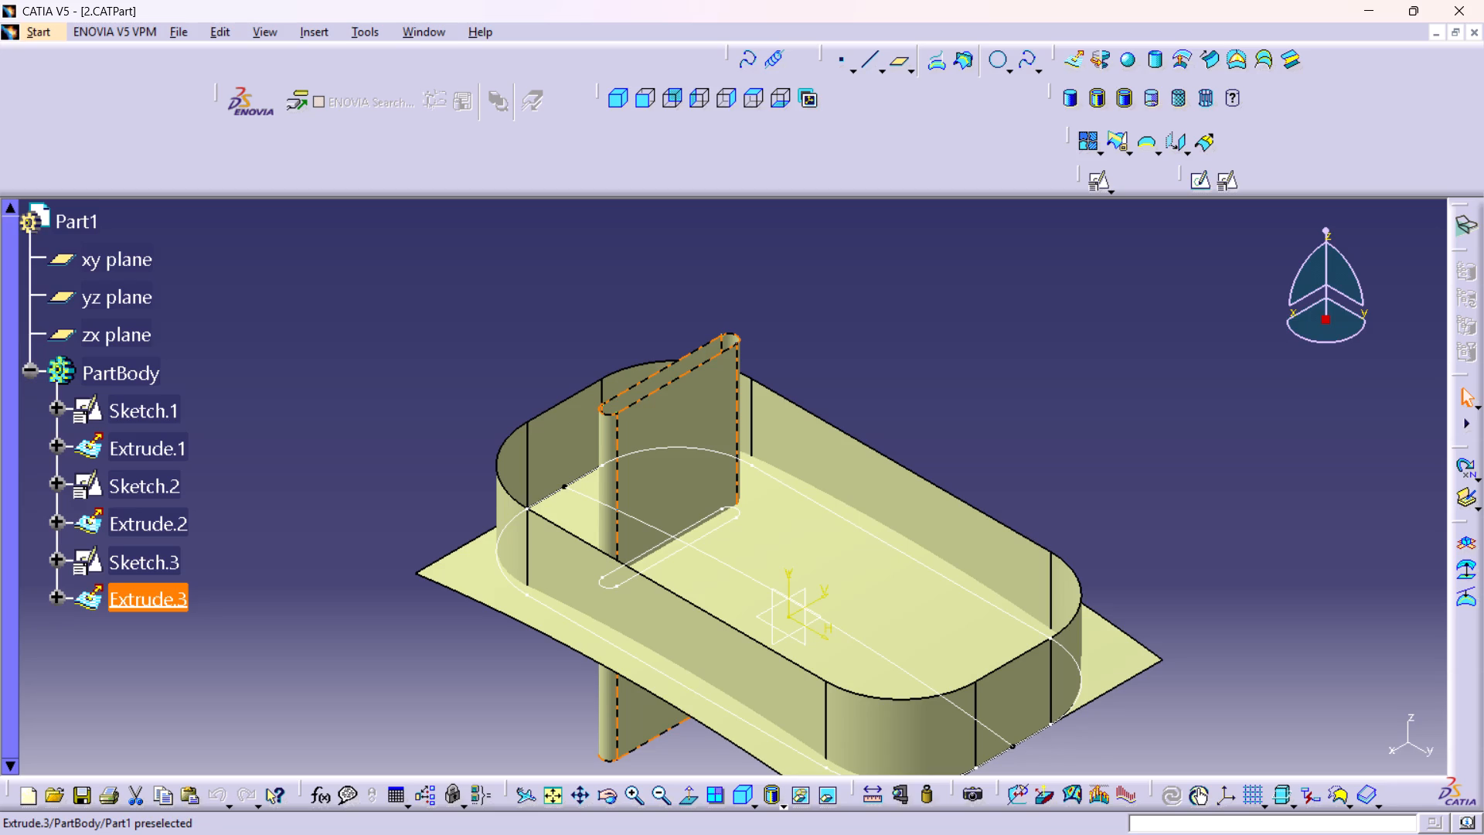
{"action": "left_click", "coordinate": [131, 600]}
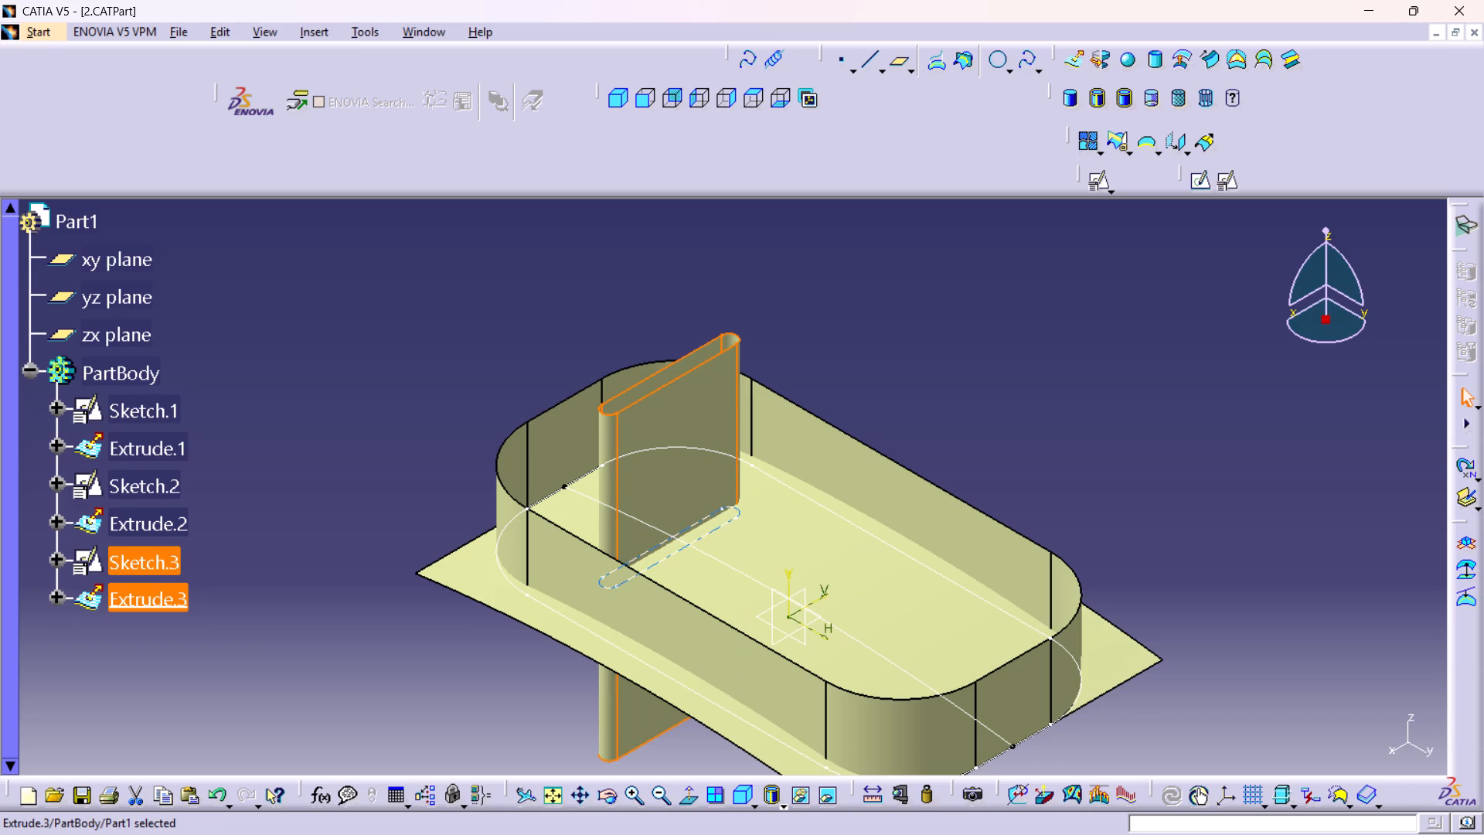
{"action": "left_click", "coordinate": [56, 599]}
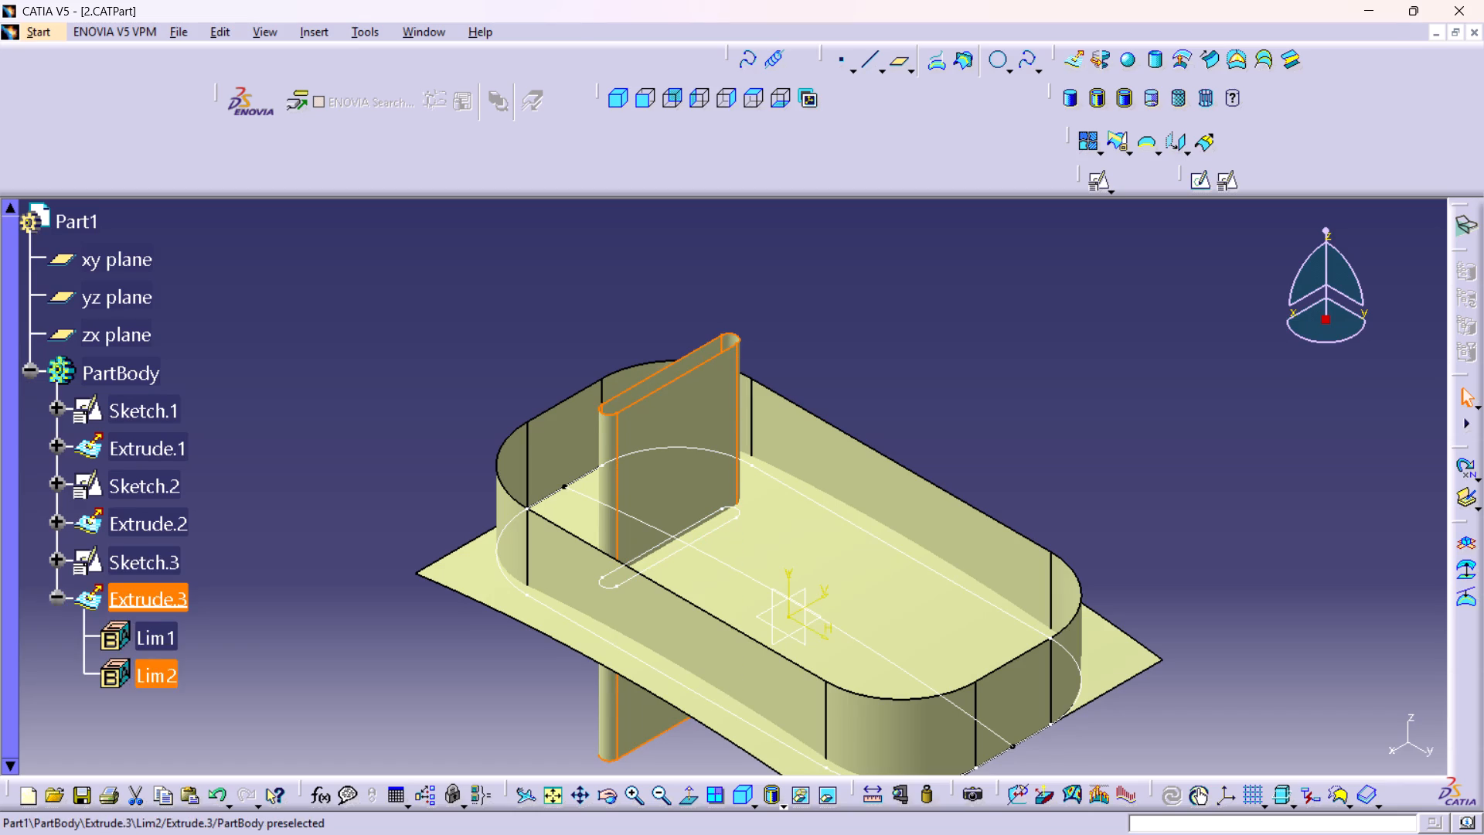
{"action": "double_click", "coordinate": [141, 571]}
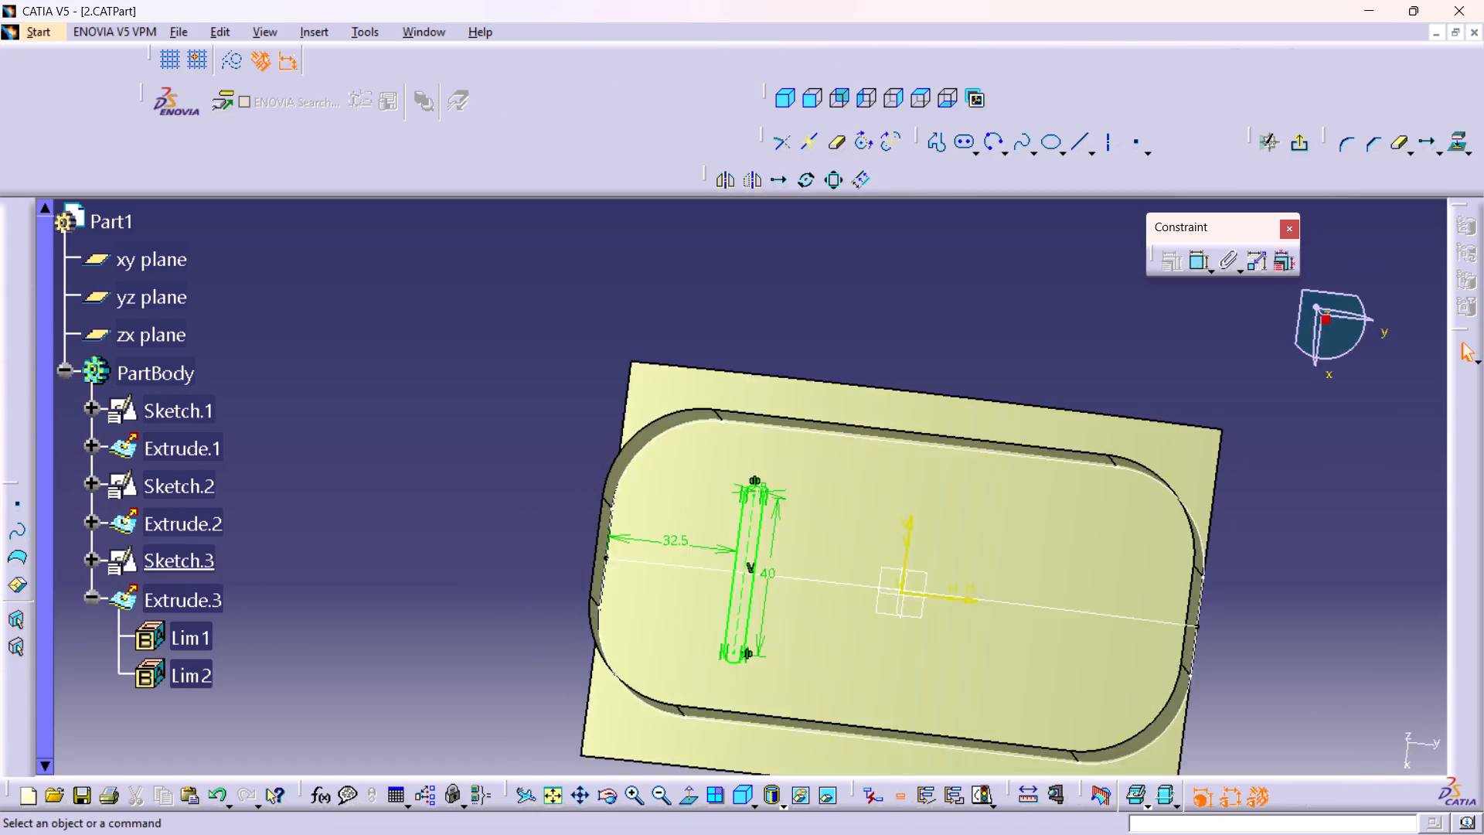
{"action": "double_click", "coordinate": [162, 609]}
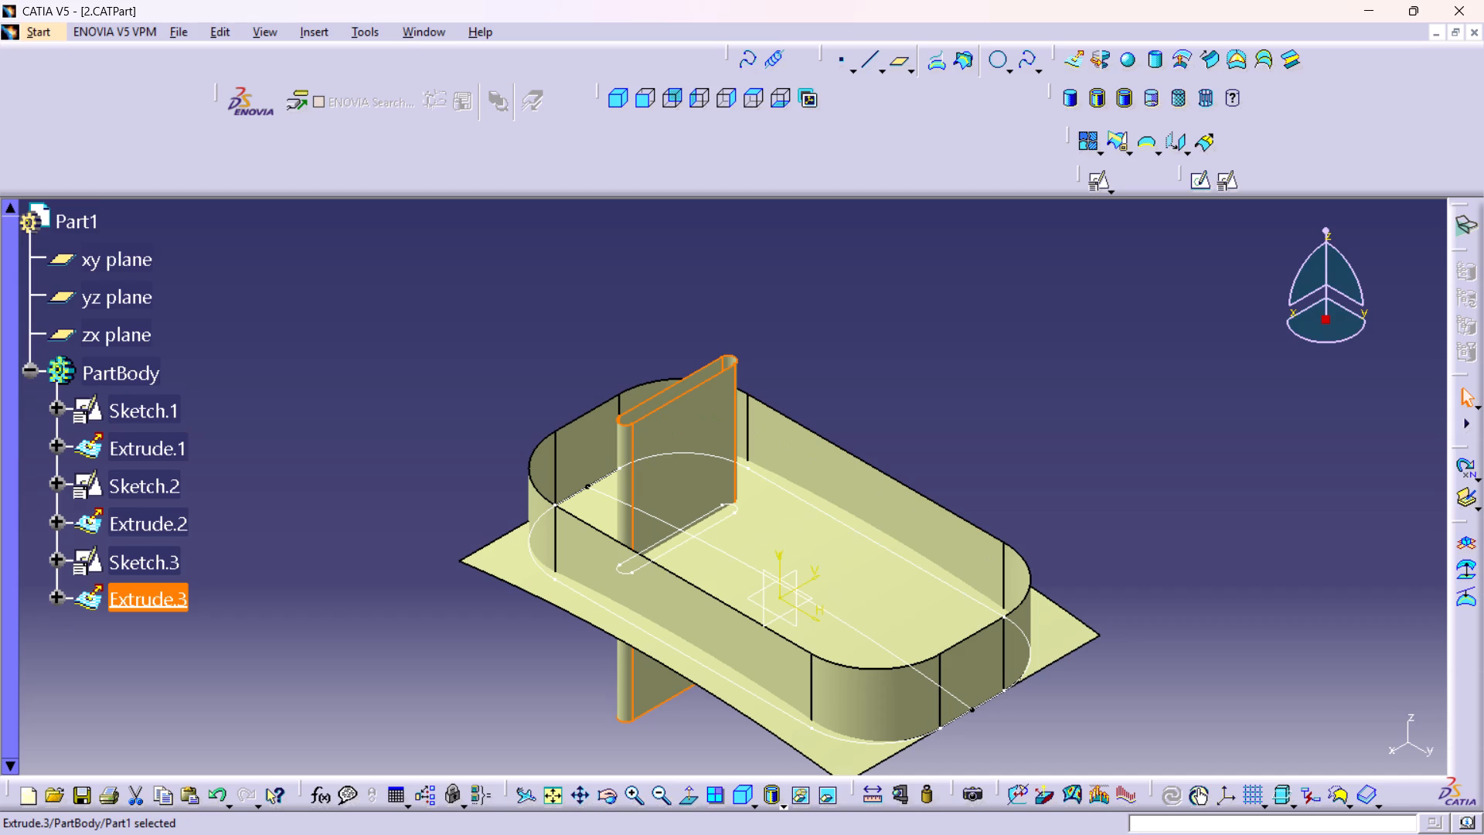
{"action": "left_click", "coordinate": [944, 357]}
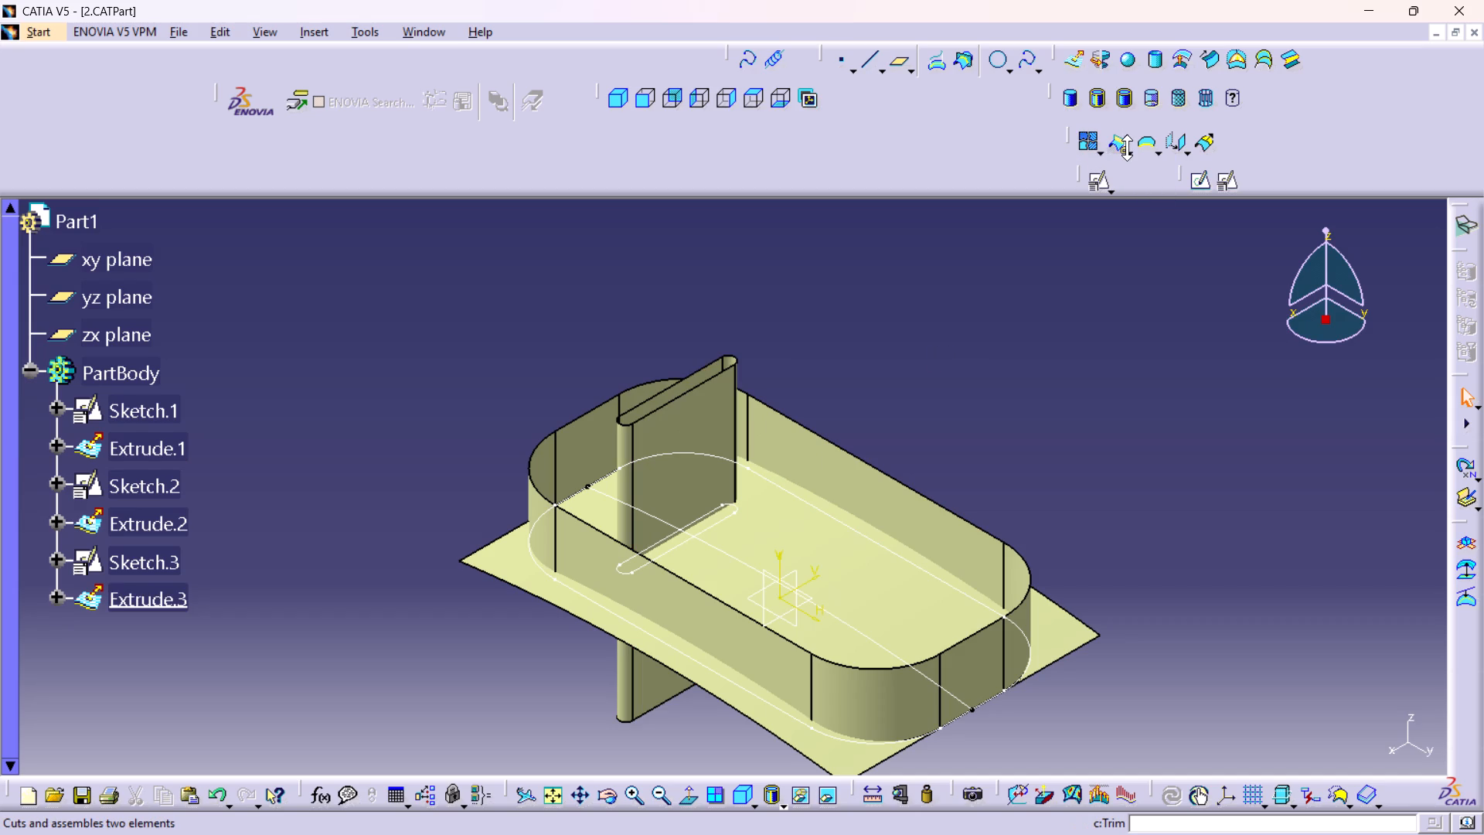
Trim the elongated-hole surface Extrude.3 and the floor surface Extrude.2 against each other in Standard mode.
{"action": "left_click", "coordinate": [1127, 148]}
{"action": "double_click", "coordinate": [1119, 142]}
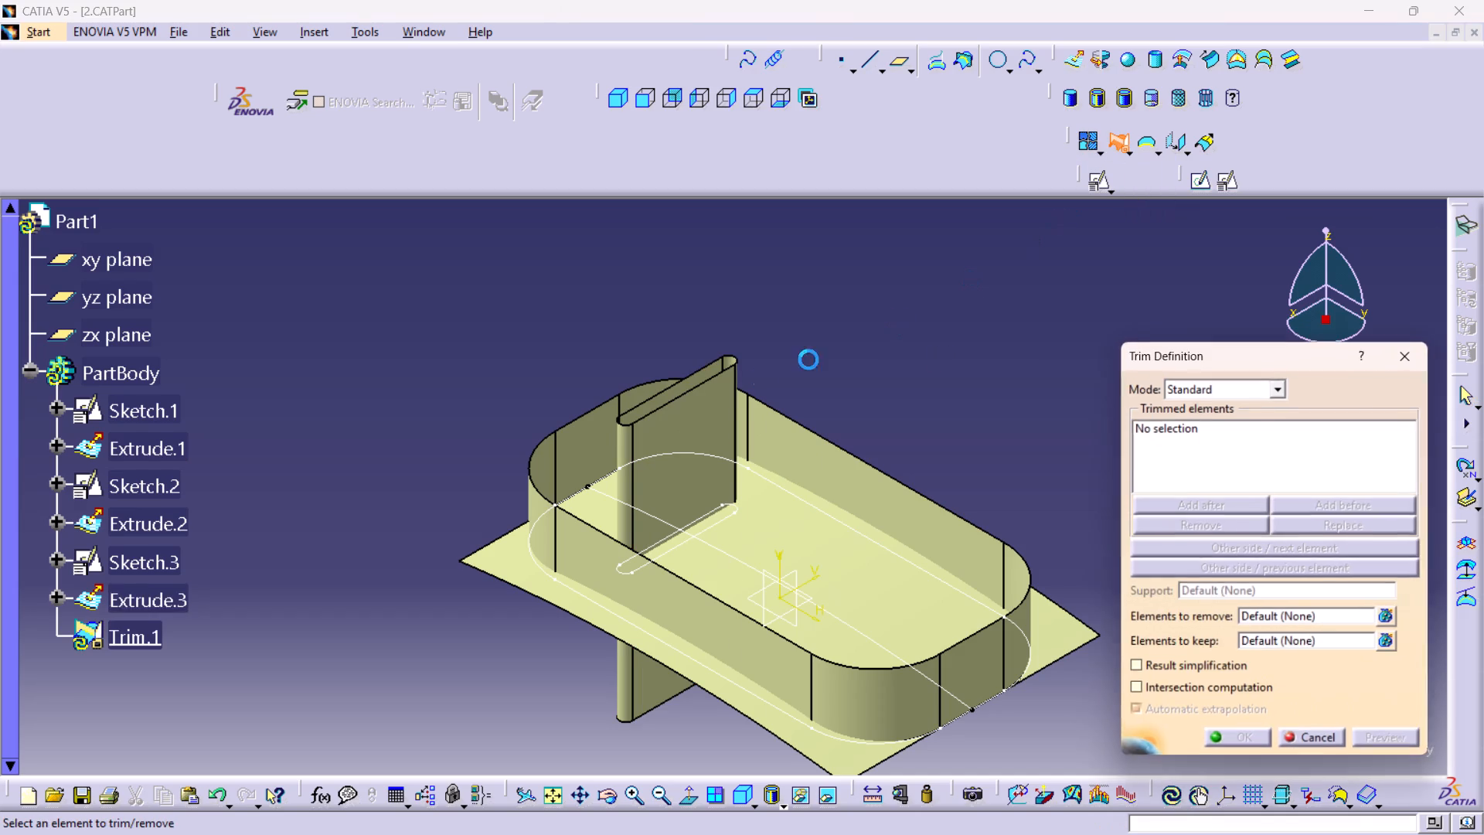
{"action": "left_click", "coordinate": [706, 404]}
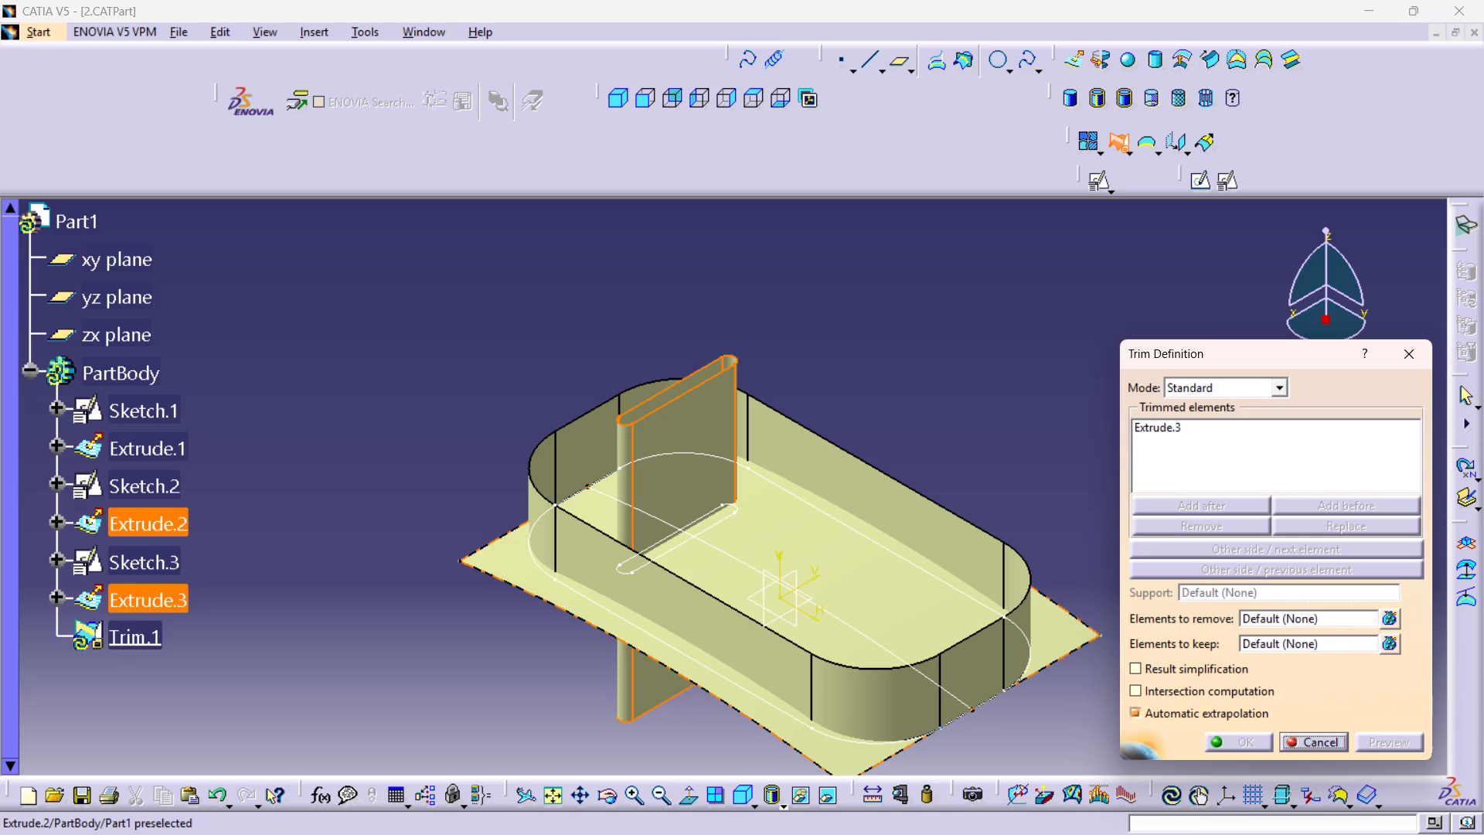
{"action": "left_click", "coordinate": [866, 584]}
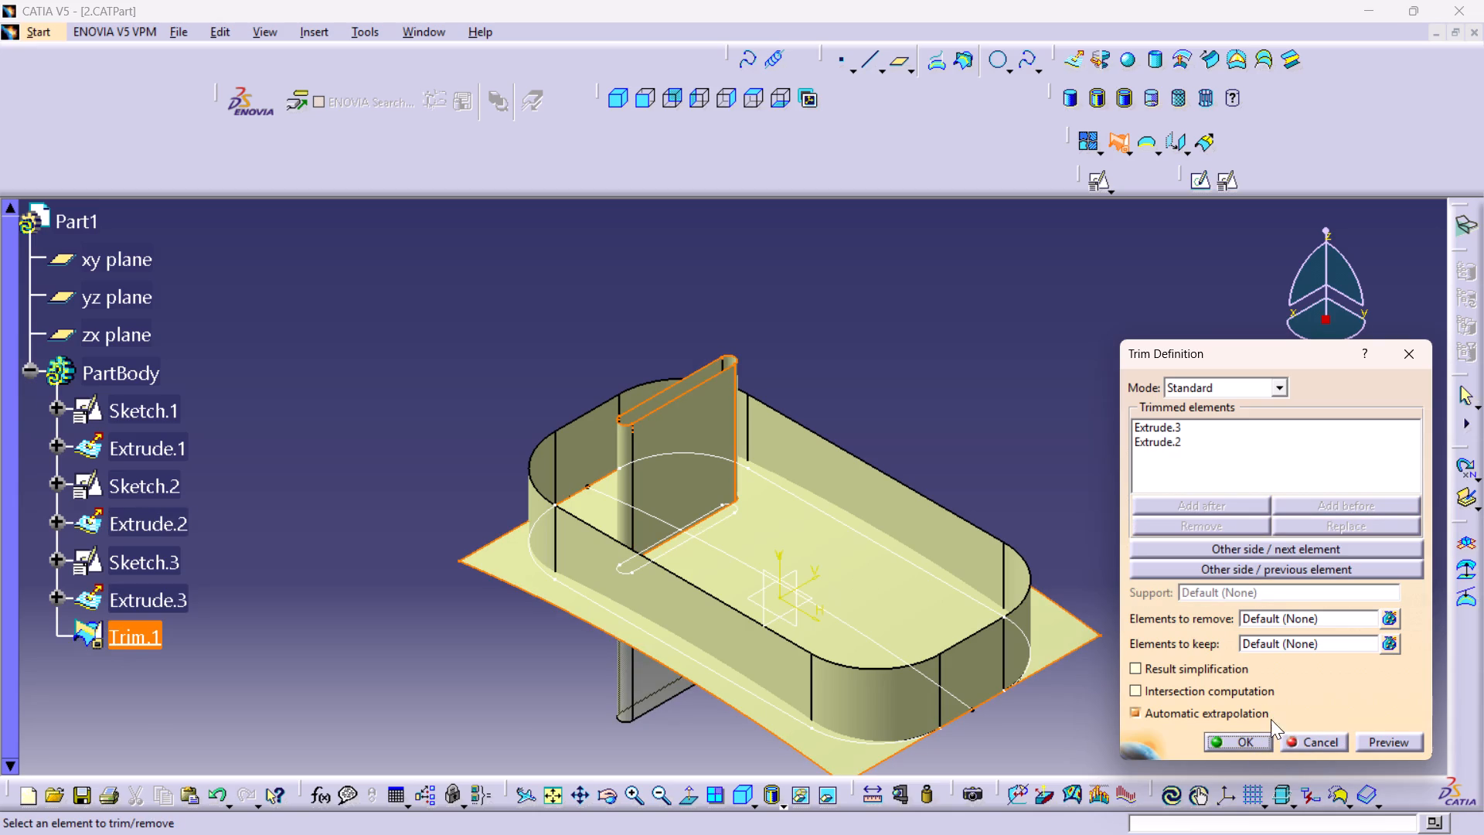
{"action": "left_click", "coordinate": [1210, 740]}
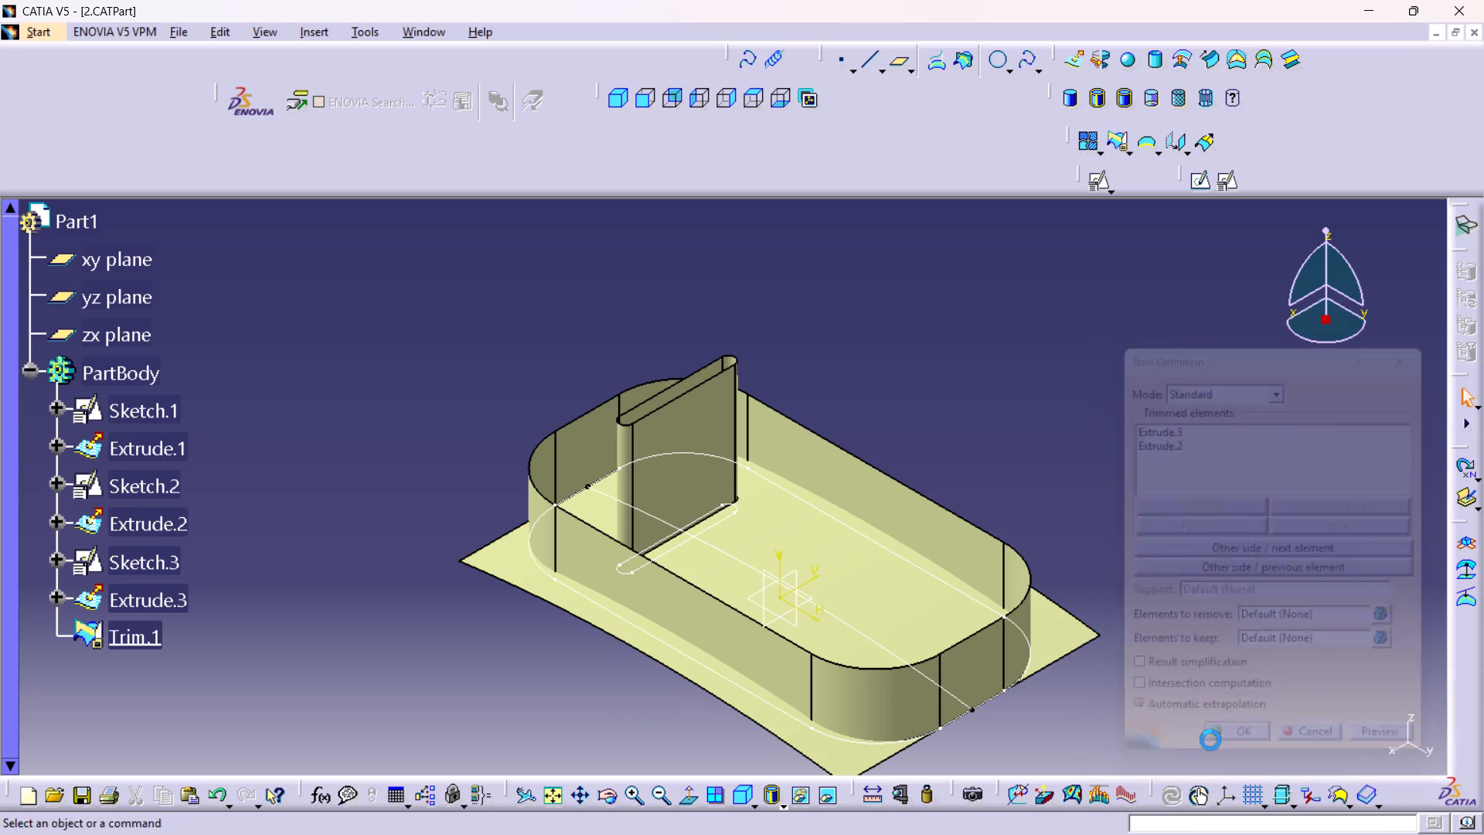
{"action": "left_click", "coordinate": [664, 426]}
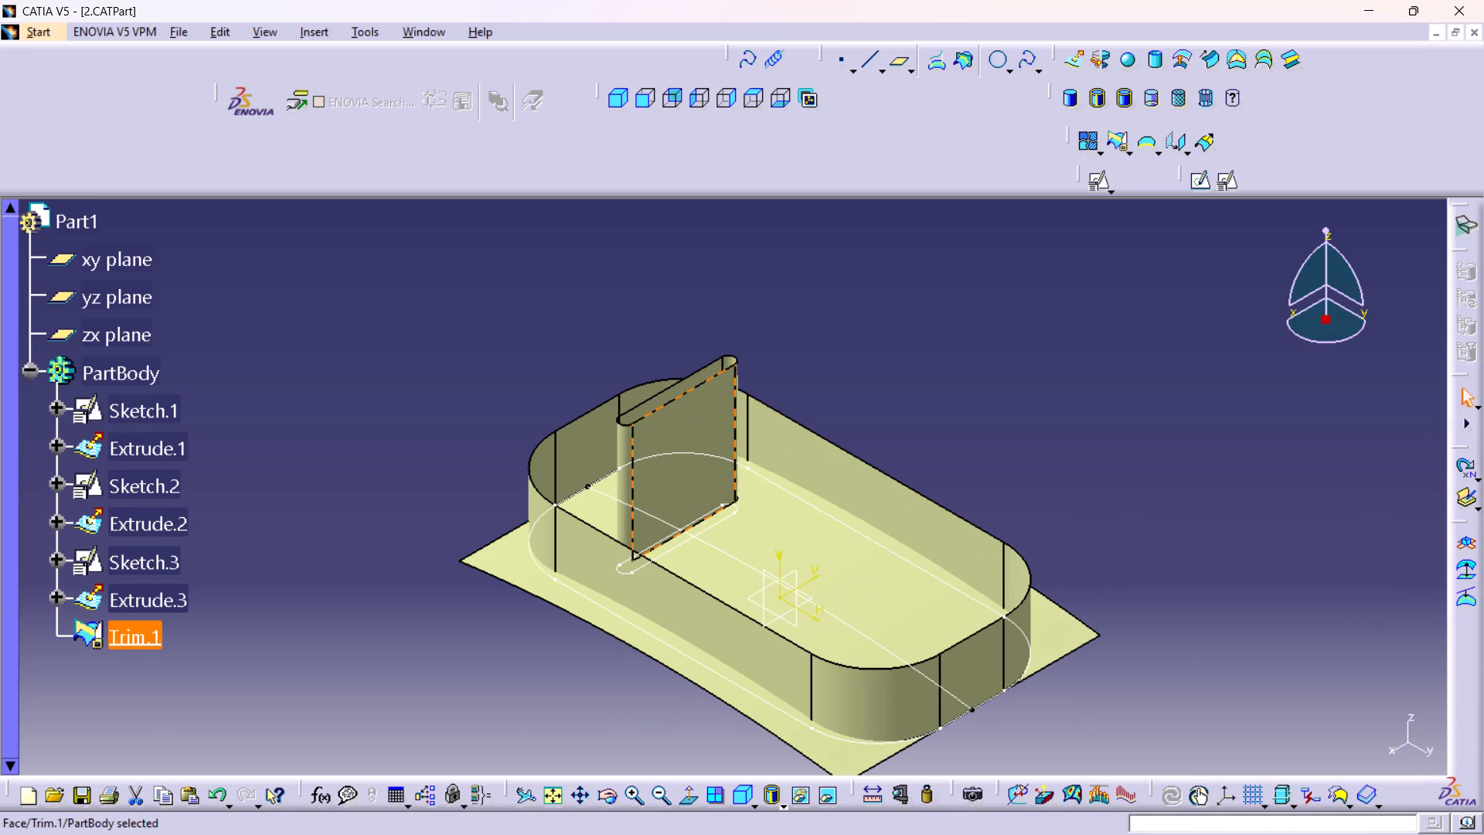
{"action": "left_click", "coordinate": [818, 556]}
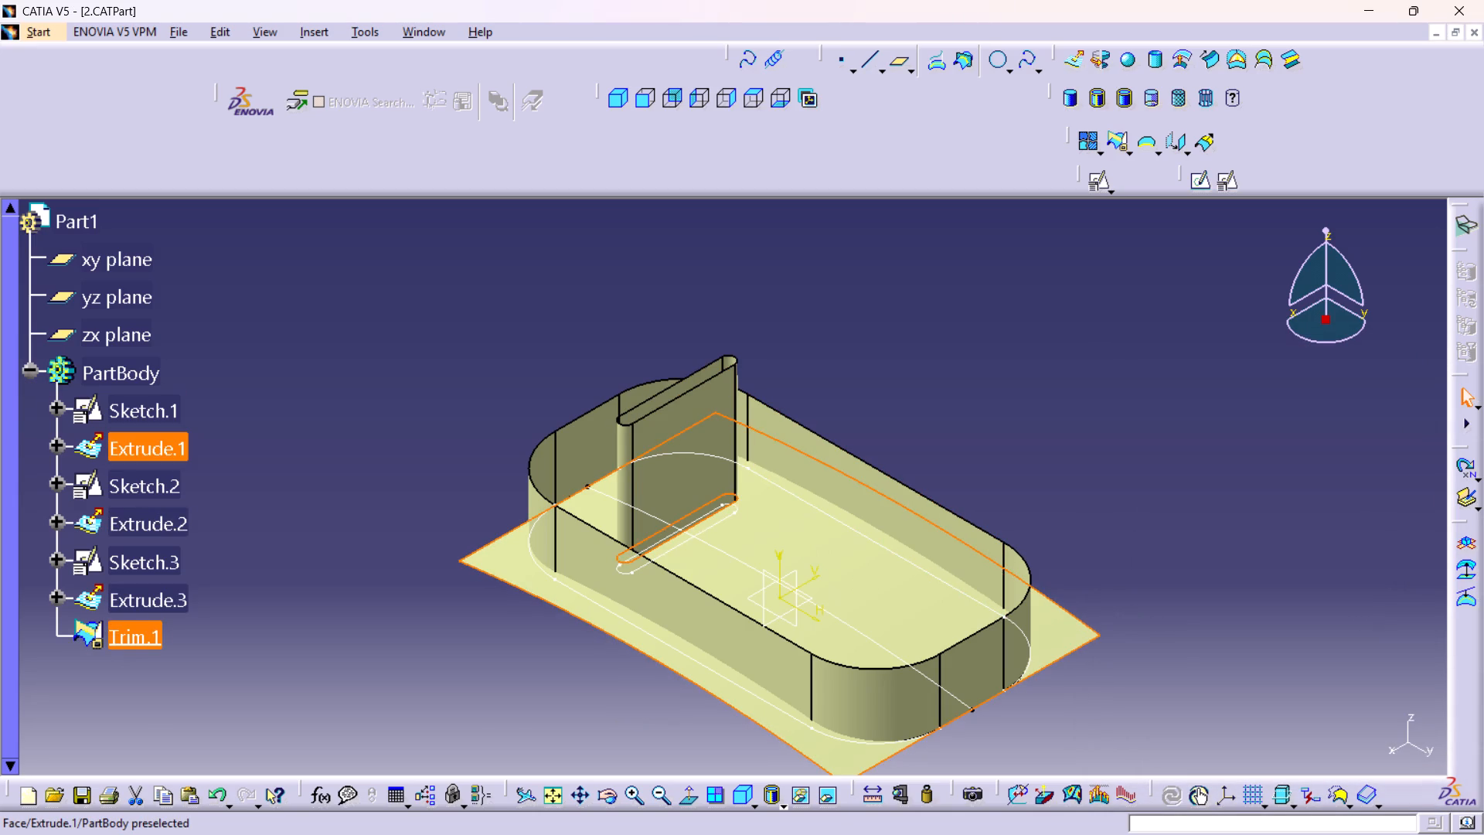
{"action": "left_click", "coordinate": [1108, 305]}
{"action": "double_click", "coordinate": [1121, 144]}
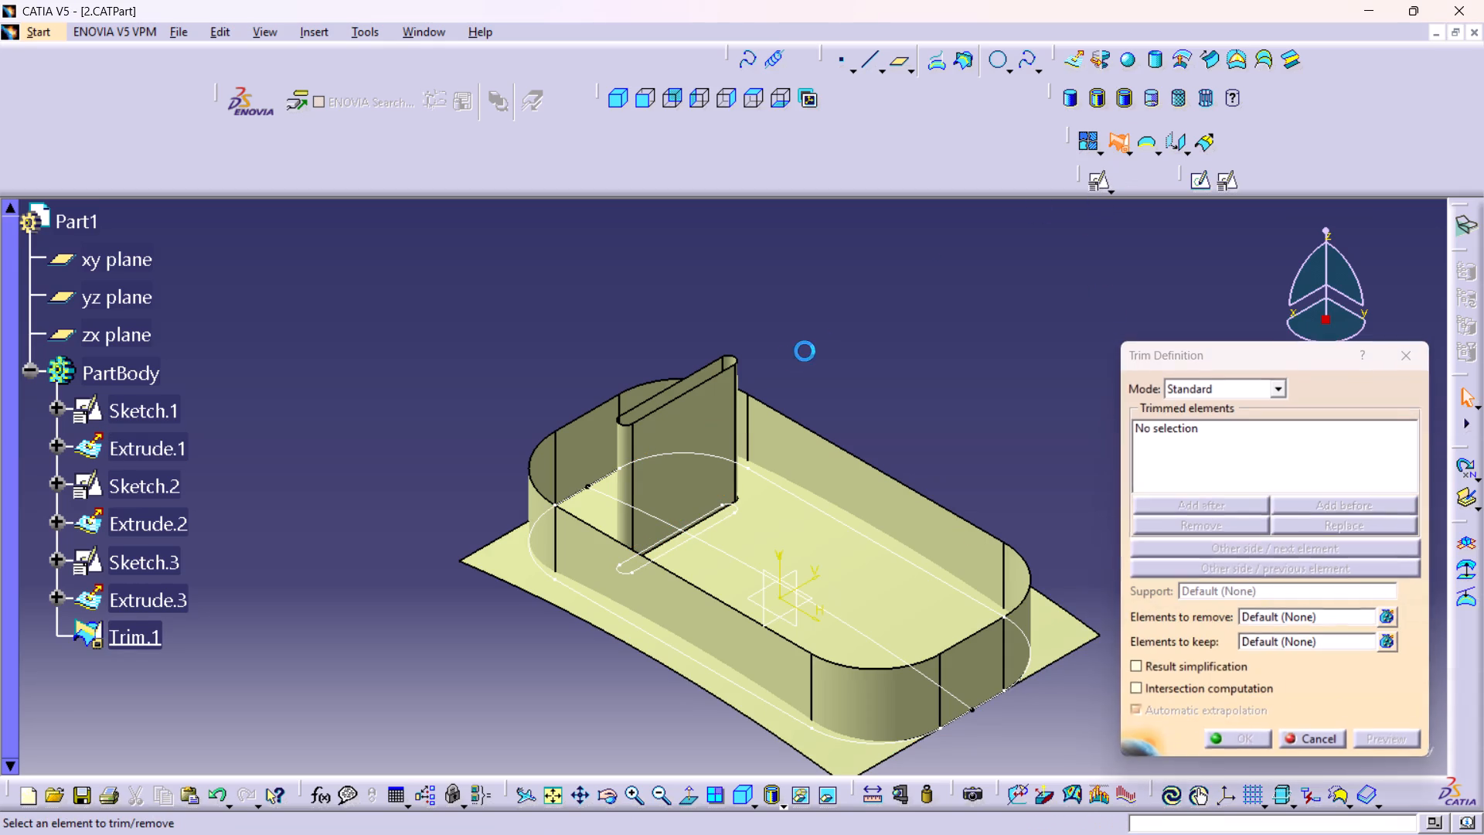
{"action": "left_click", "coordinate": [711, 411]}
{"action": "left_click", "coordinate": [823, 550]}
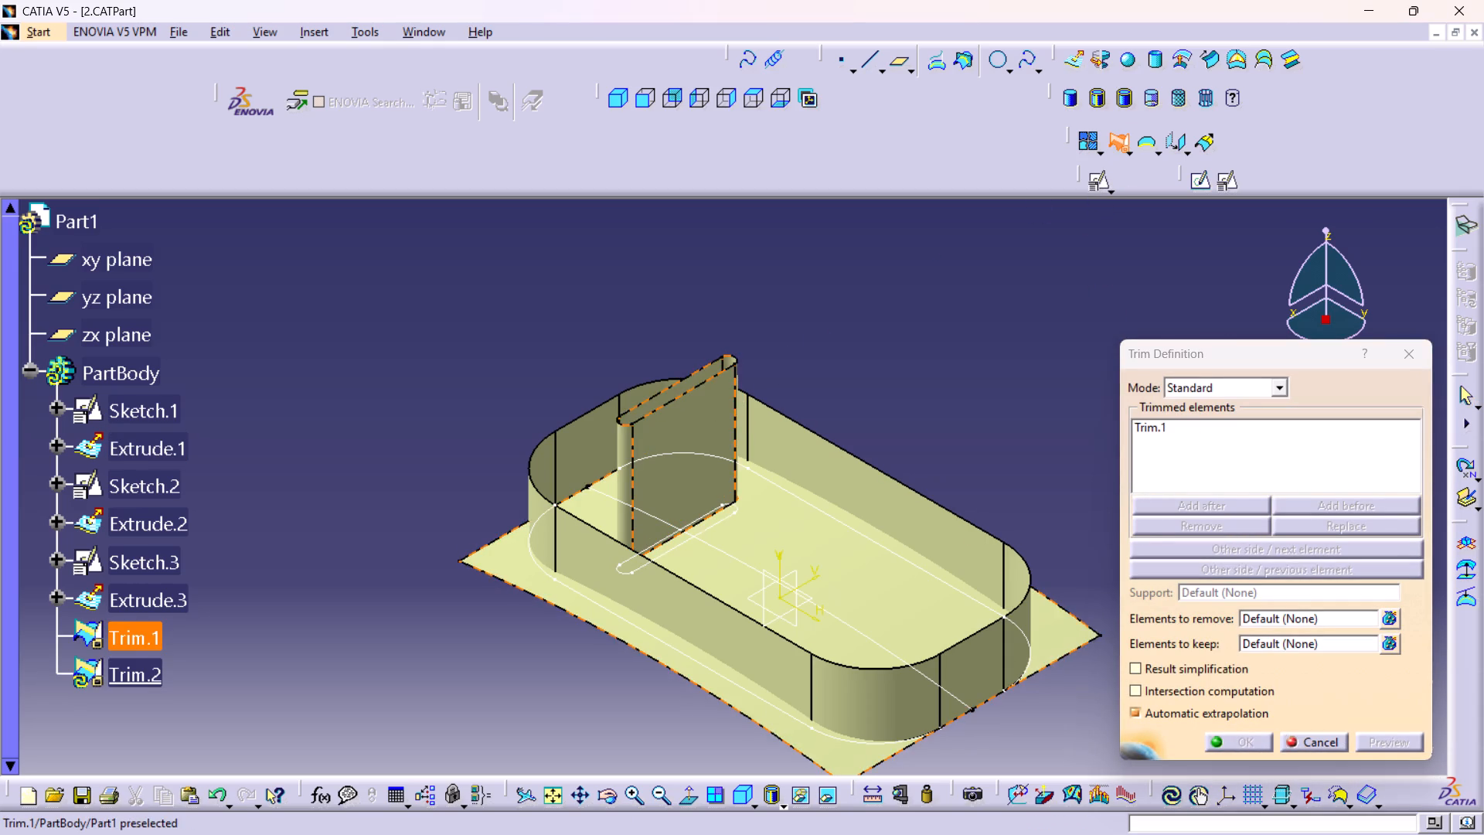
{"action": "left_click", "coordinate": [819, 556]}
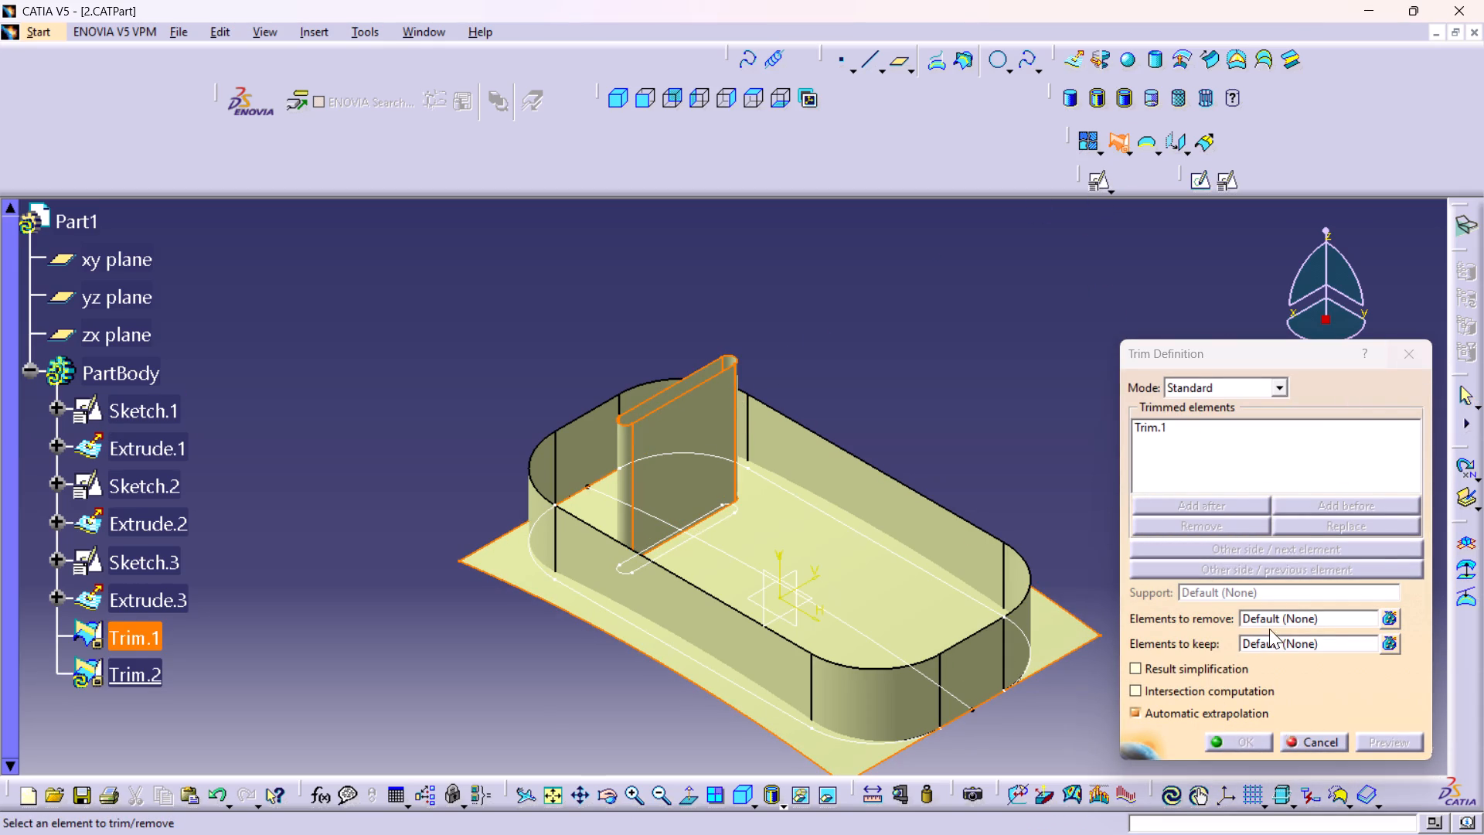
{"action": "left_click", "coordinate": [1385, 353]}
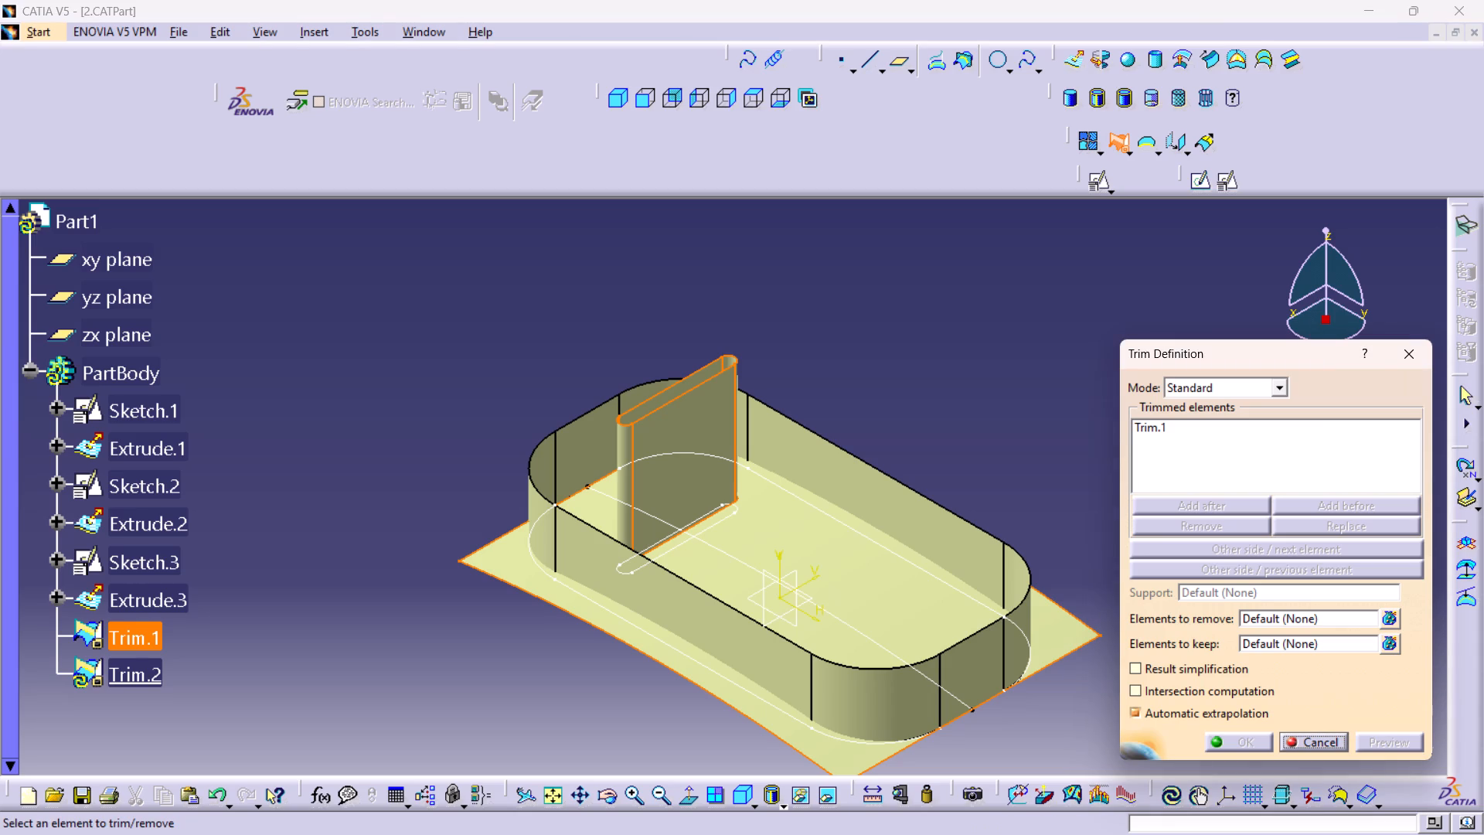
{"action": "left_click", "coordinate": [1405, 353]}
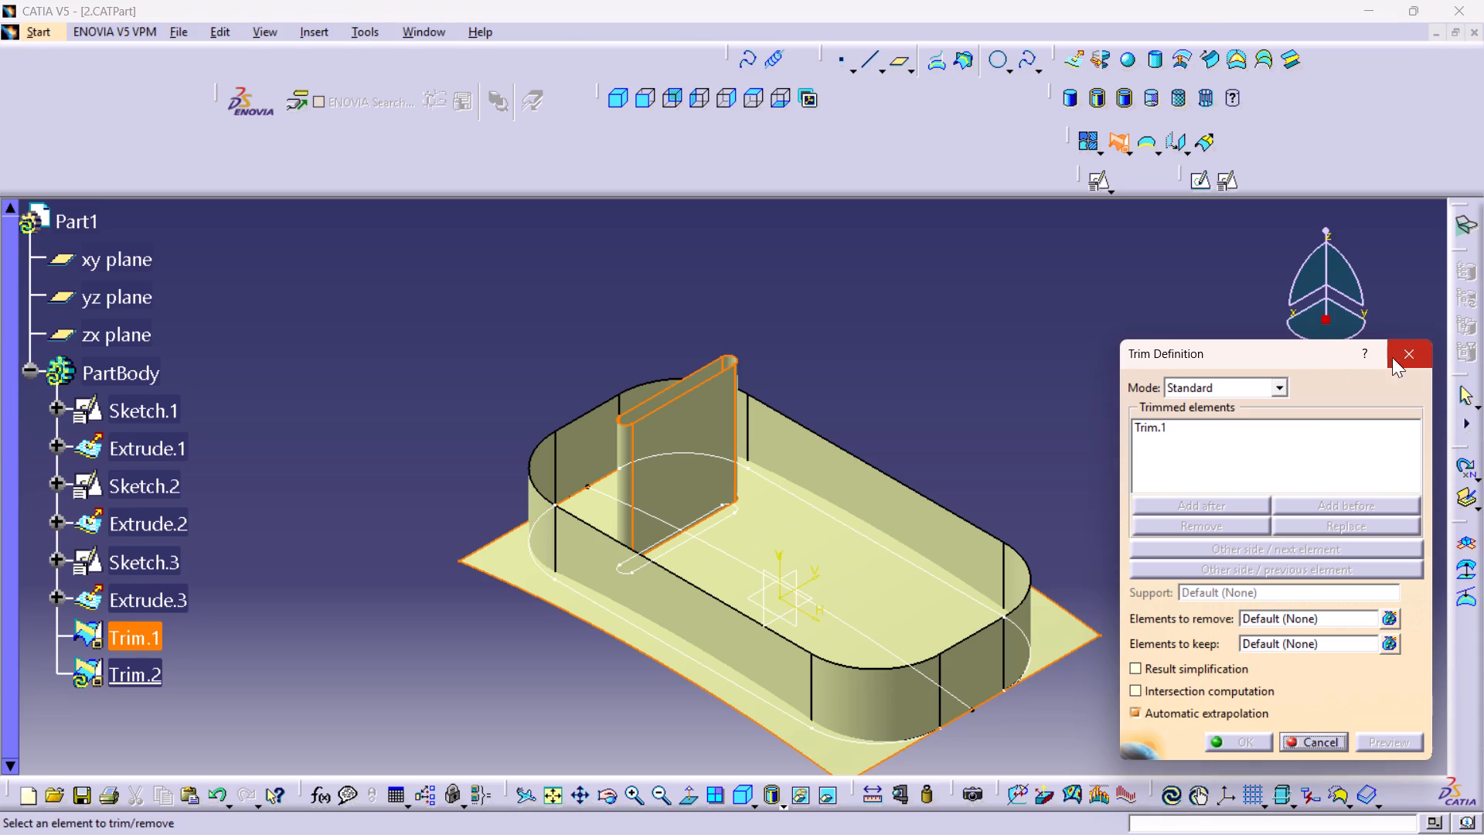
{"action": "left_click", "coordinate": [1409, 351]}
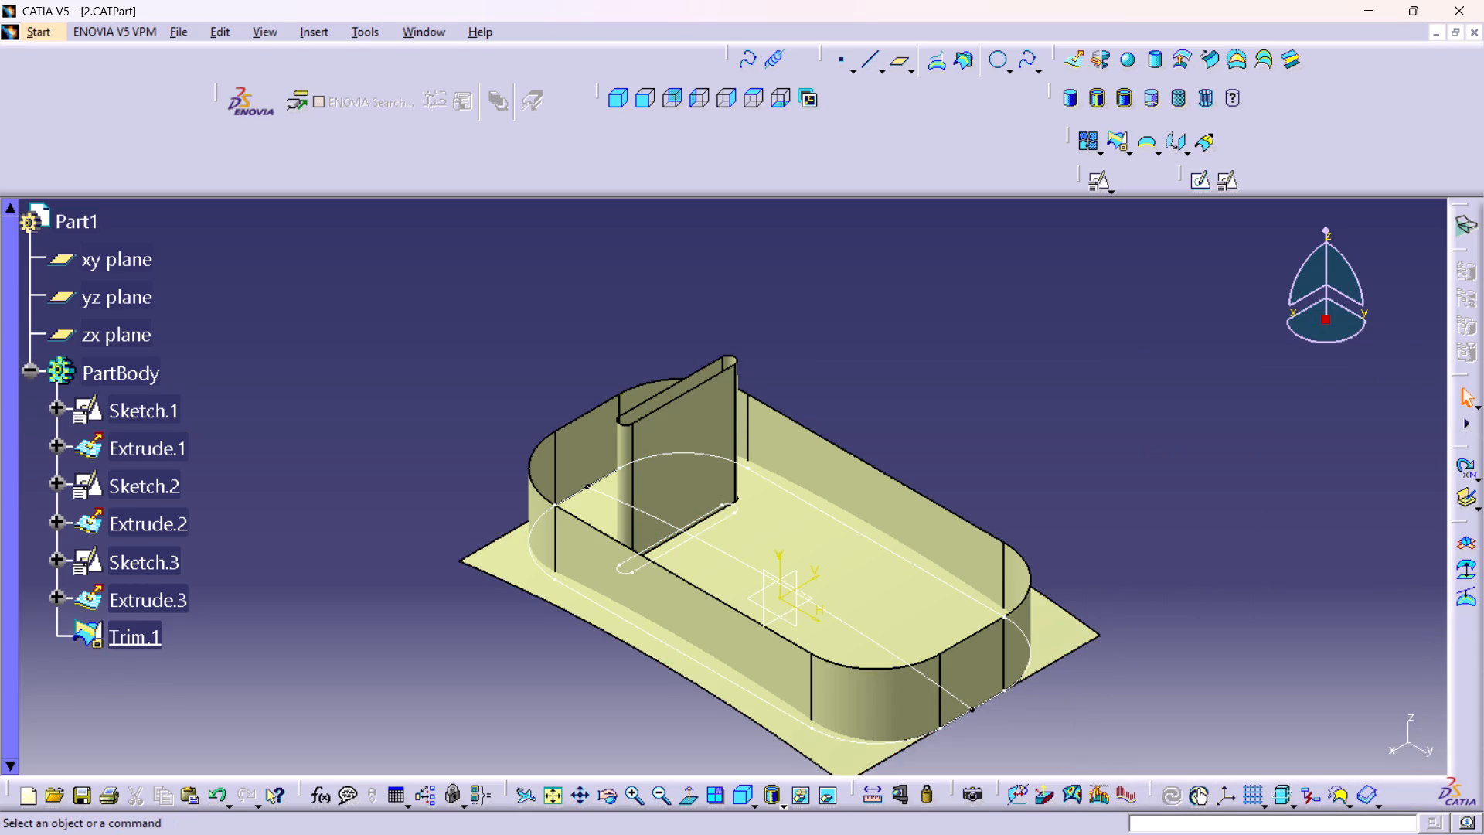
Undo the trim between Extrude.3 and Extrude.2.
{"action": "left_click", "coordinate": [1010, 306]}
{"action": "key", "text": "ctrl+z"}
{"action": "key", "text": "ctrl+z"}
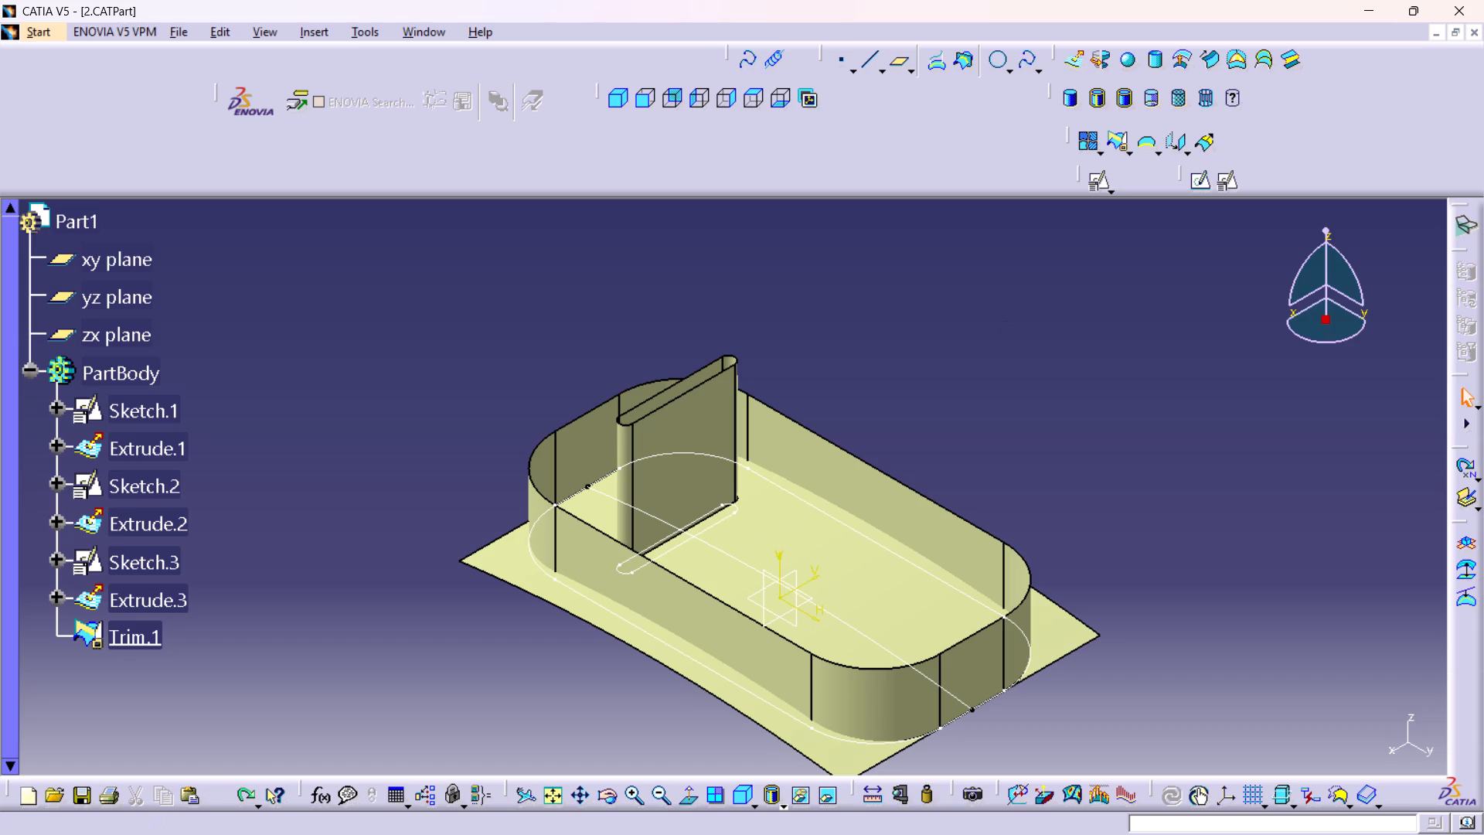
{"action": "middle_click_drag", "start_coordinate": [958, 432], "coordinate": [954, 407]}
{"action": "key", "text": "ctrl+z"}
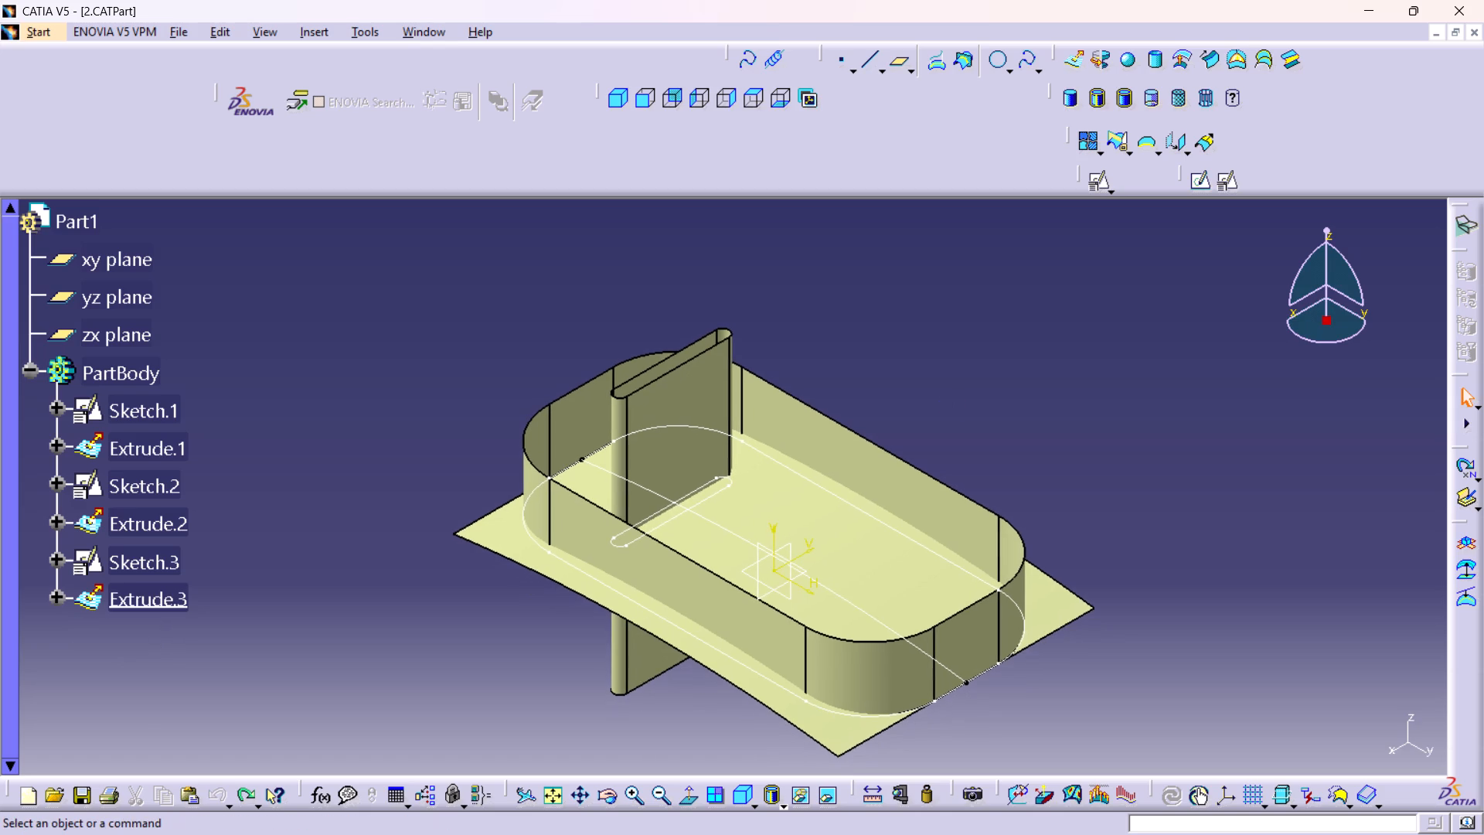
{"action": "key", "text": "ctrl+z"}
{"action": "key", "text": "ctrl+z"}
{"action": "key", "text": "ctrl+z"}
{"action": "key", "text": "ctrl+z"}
Delete the elongated-hole surface Extrude.3, keeping its parent sketch.
{"action": "right_click", "coordinate": [171, 610]}
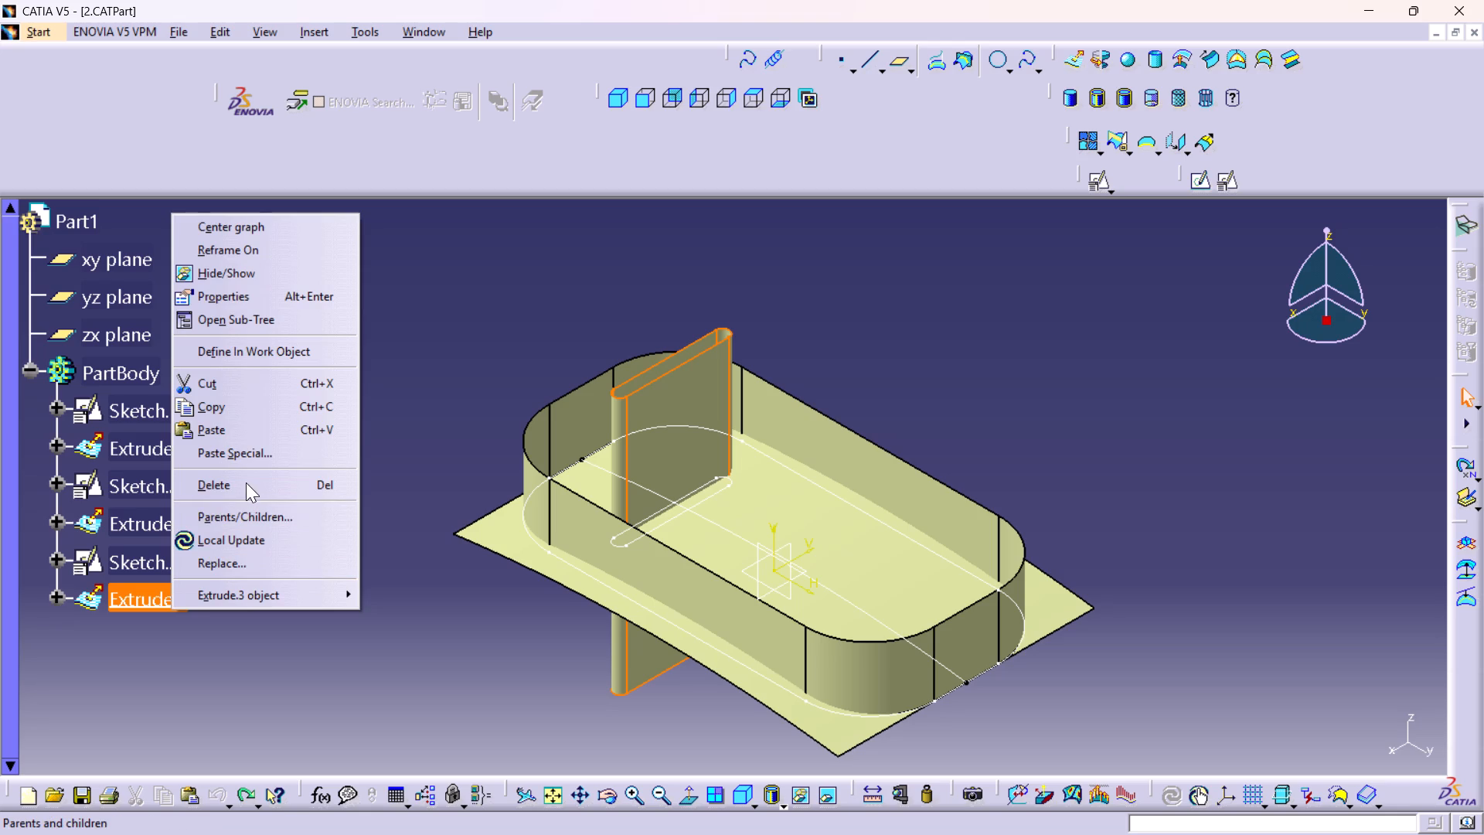
{"action": "left_click", "coordinate": [232, 493]}
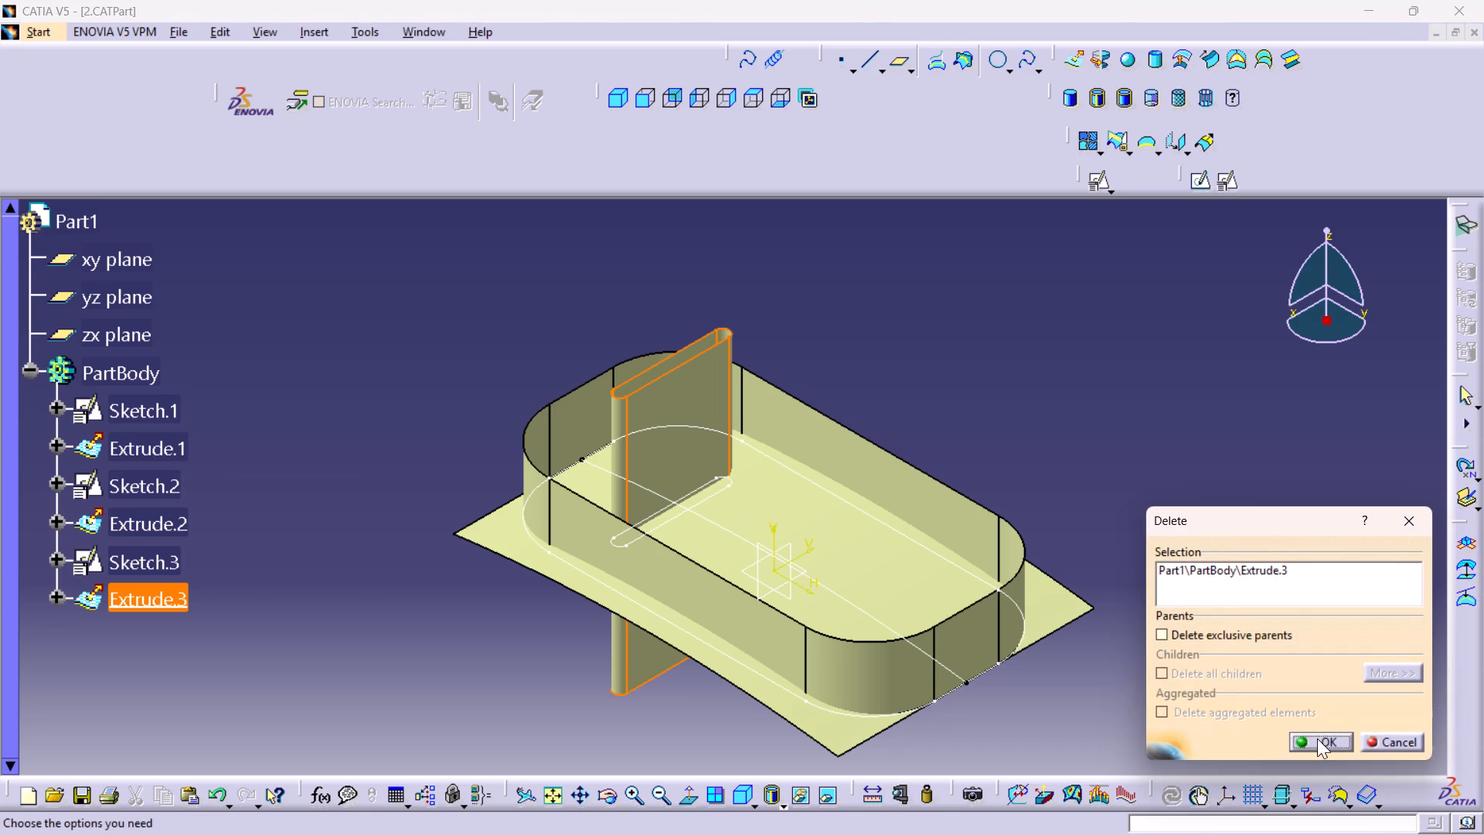
{"action": "left_click", "coordinate": [1317, 738]}
Open Sketch.3 and switch to the Part Design workbench.
{"action": "double_click", "coordinate": [149, 564]}
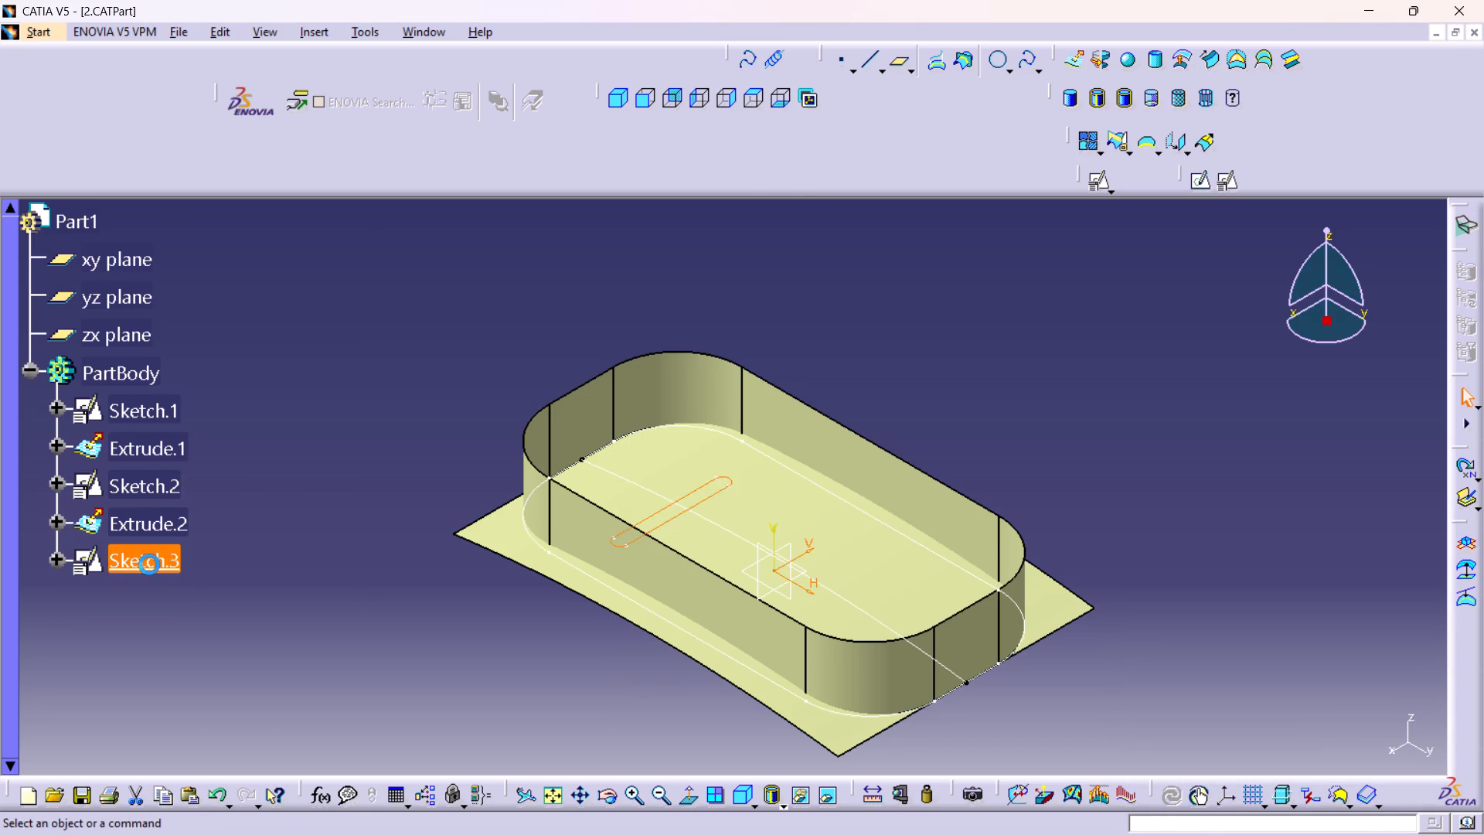
{"action": "middle_click_drag", "start_coordinate": [854, 609], "coordinate": [721, 575]}
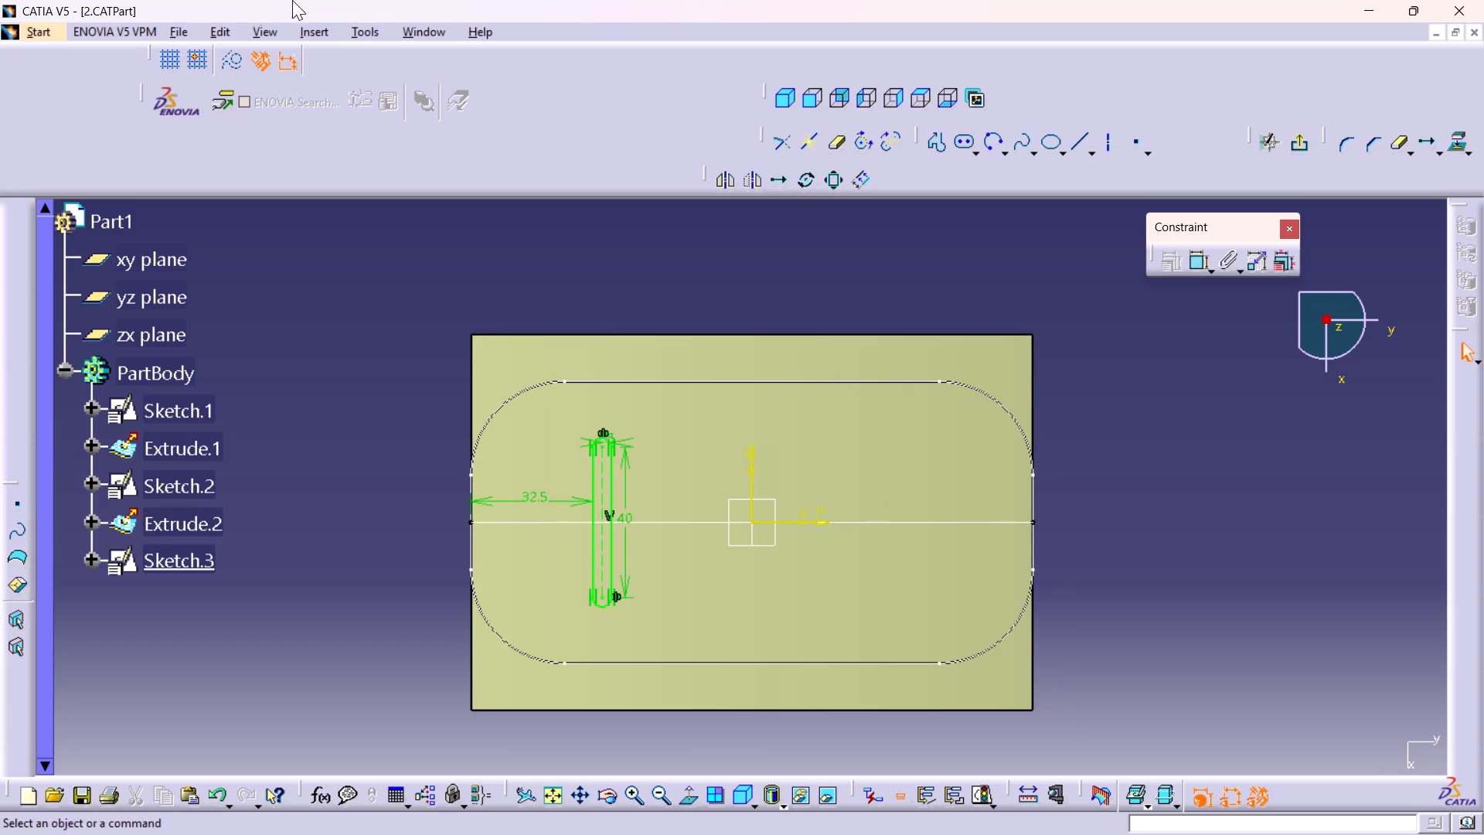
{"action": "left_click", "coordinate": [26, 34]}
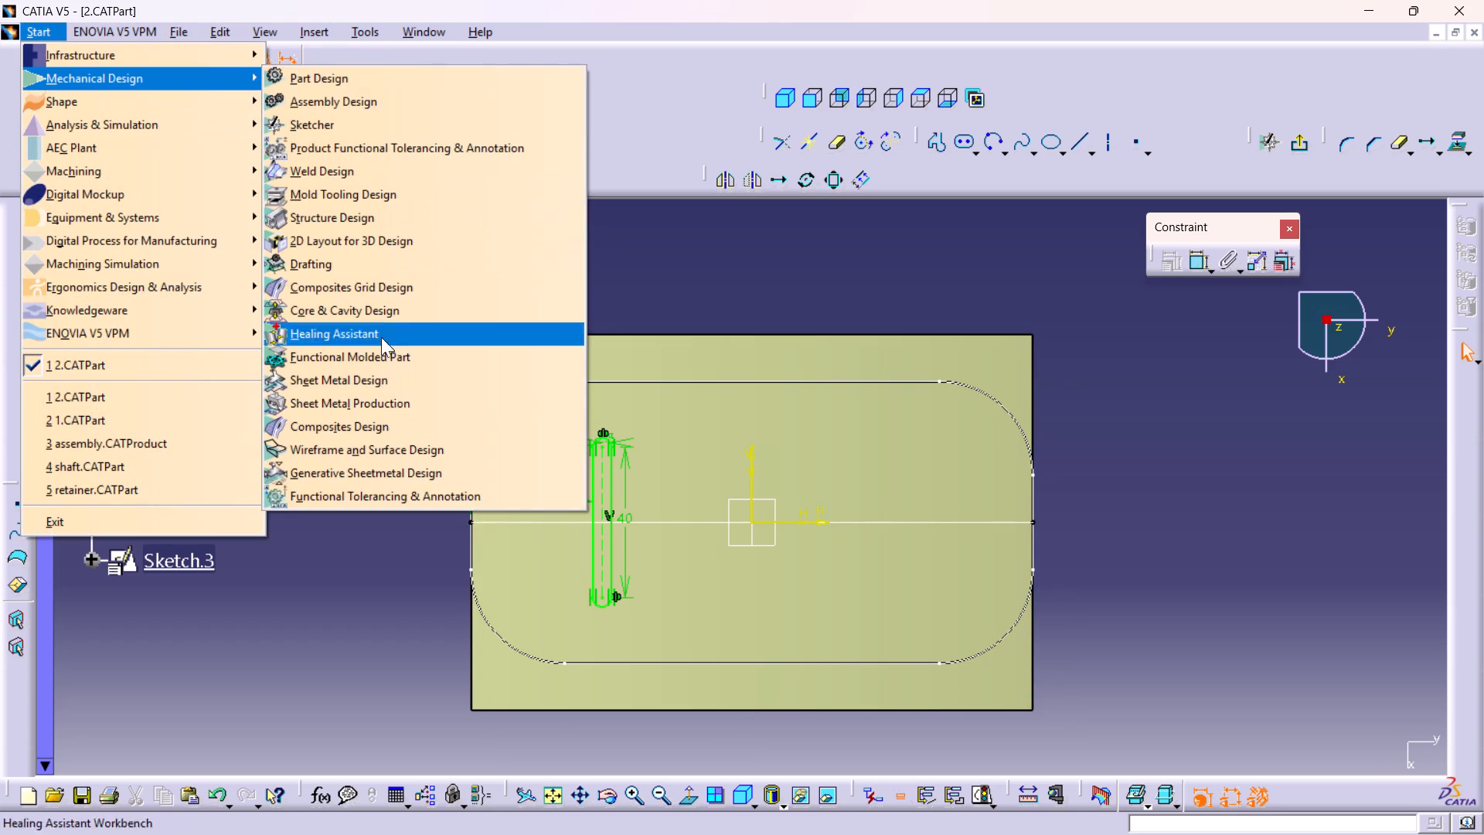
{"action": "left_click", "coordinate": [304, 83]}
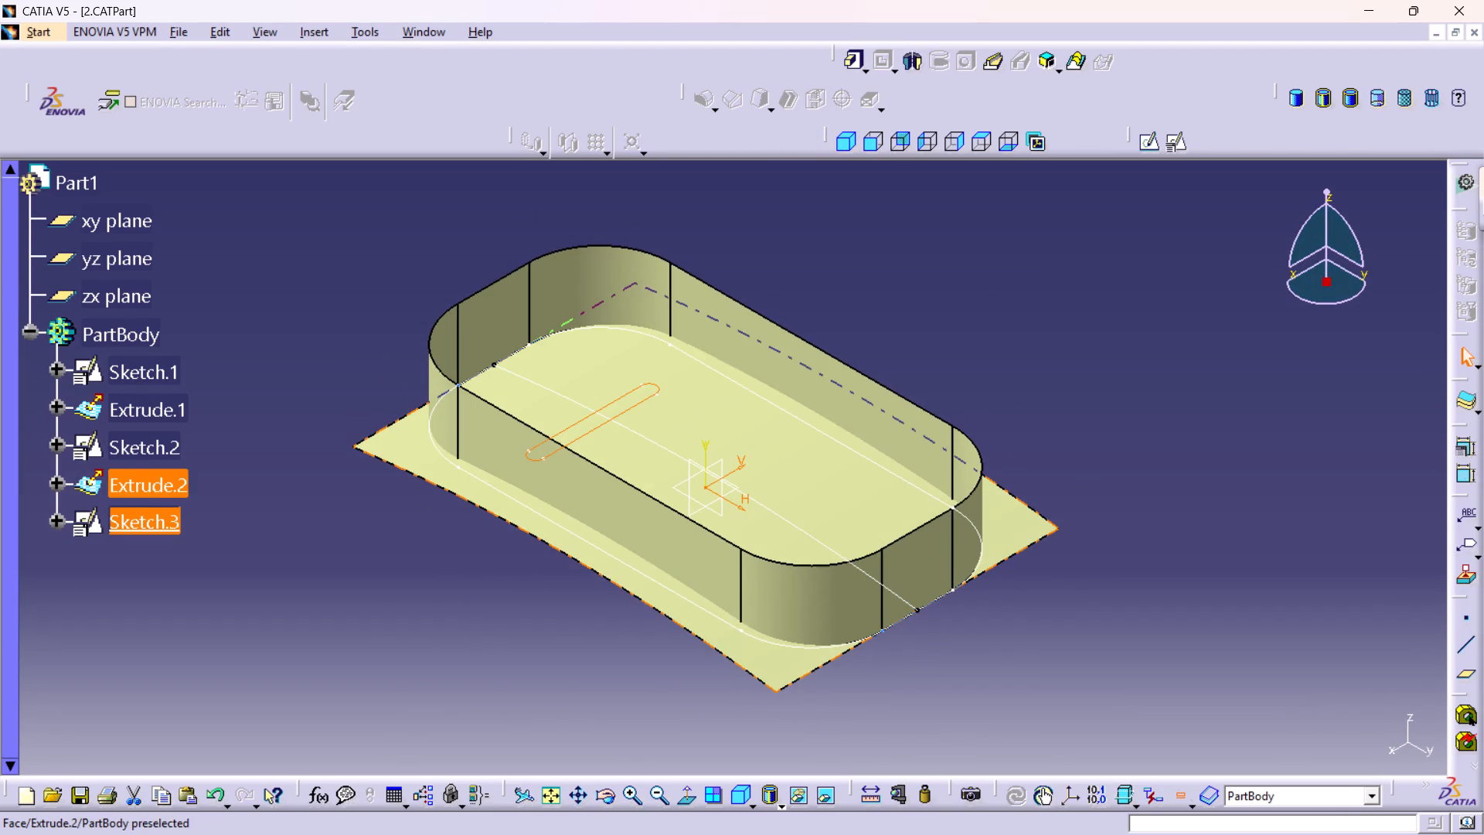
In Sketch.3, duplicate the complete elongated hole horizontally with Translate, using 2 instances spaced about 45 mm apart.
{"action": "left_click", "coordinate": [1155, 143]}
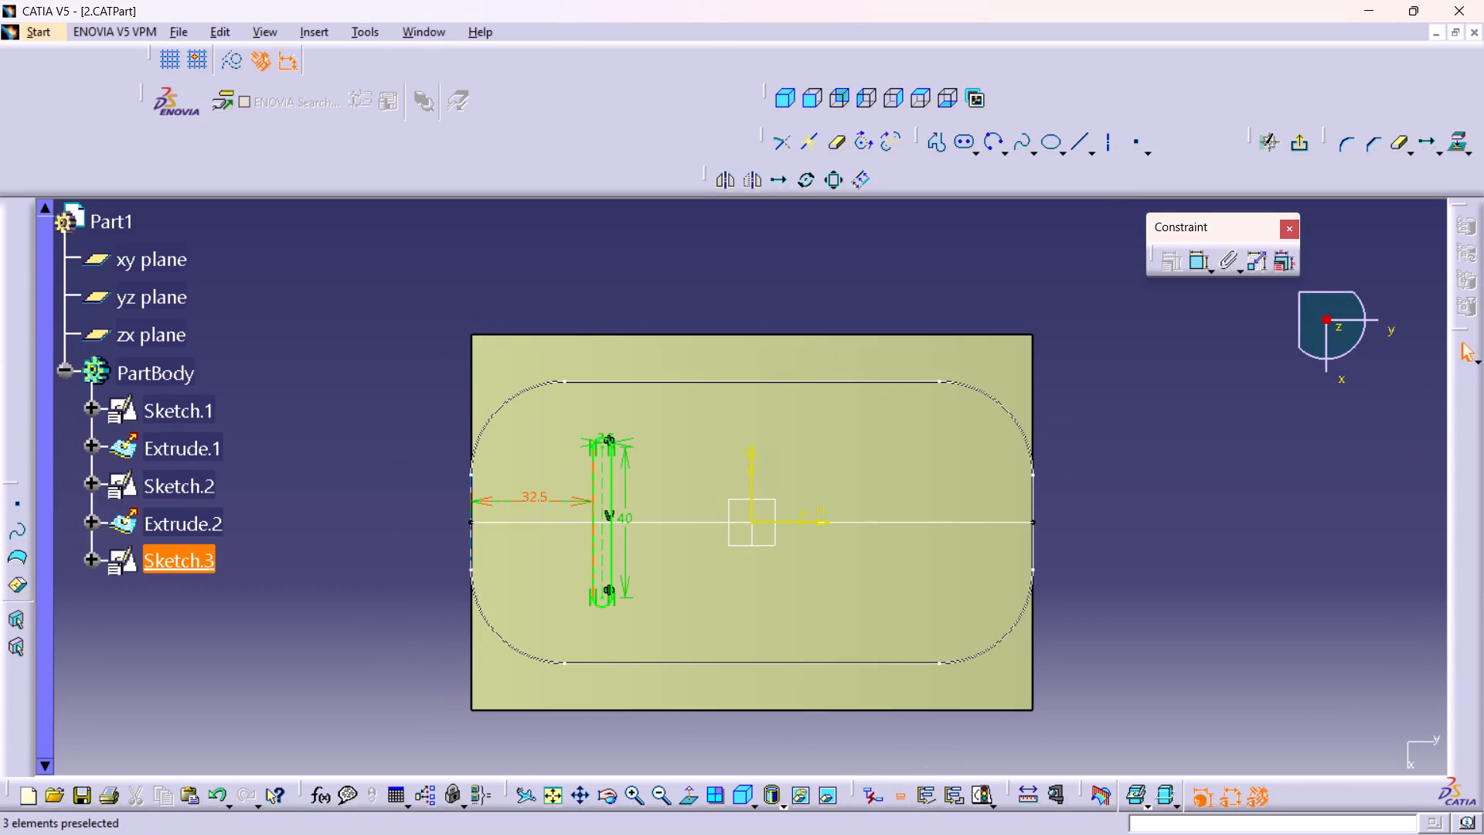
{"action": "left_click", "coordinate": [593, 554]}
{"action": "left_click", "coordinate": [601, 608], "text": "ctrl"}
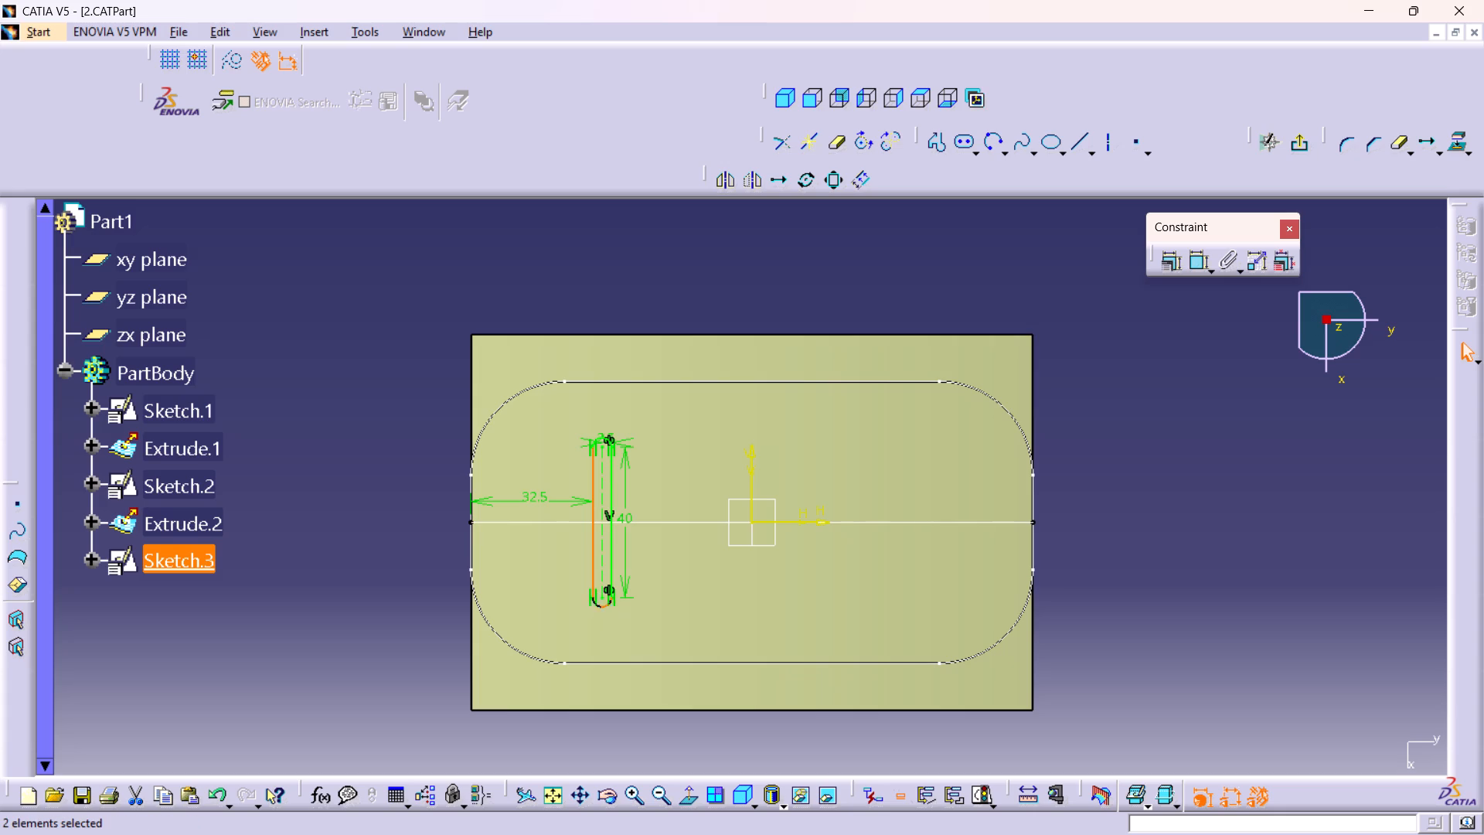
{"action": "left_click", "coordinate": [613, 563], "text": "ctrl"}
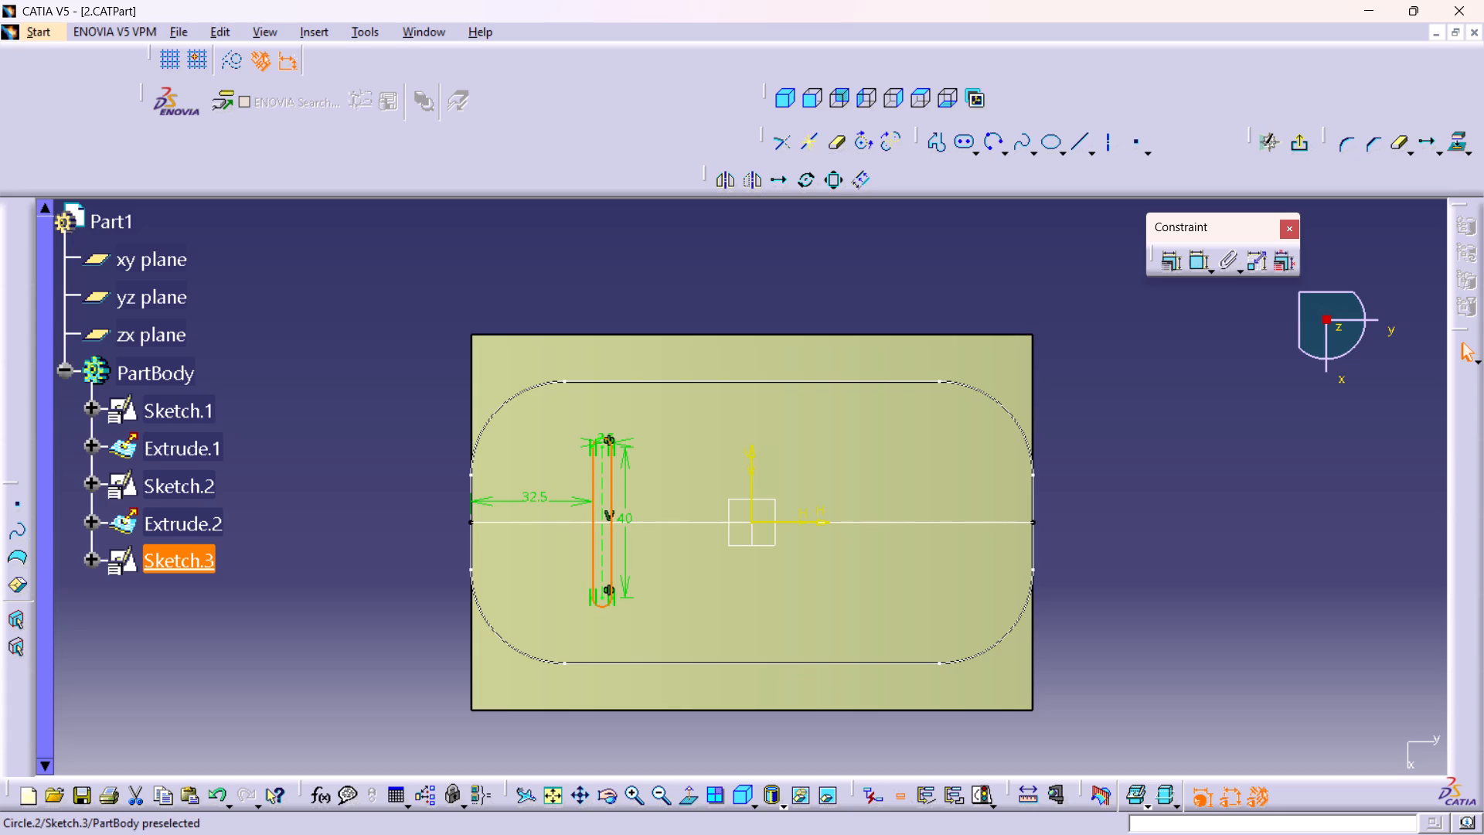
{"action": "middle_click_drag", "start_coordinate": [603, 435], "coordinate": [574, 276], "text": "ctrl"}
{"action": "right_click", "coordinate": [603, 435], "text": "ctrl"}
{"action": "scroll", "coordinate": [603, 432], "scroll_direction": "up", "scroll_amount": 1, "text": "ctrl"}
{"action": "middle_click_drag", "start_coordinate": [463, 369], "coordinate": [577, 446], "text": "ctrl"}
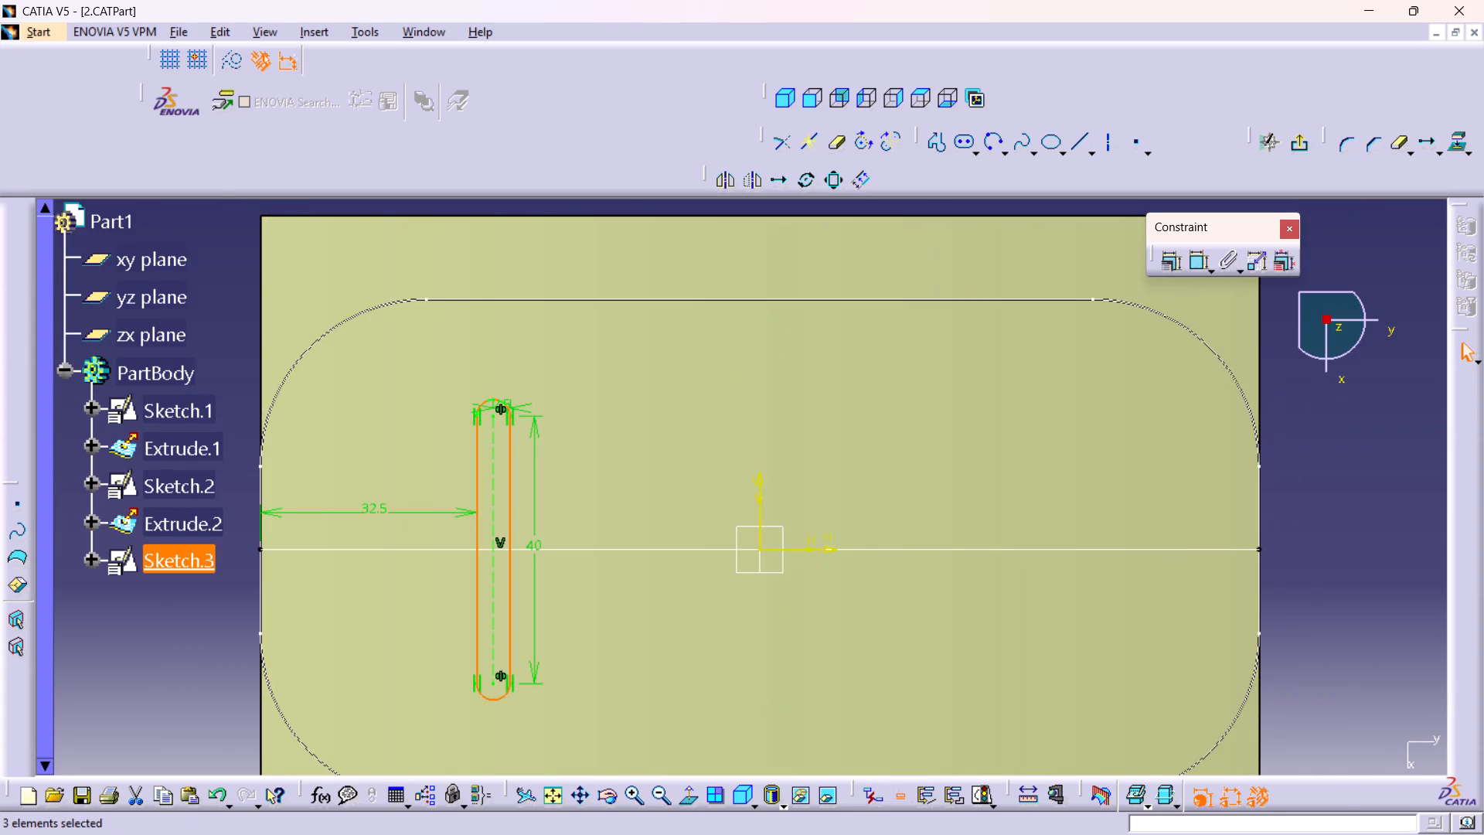
{"action": "left_click", "coordinate": [493, 399], "text": "ctrl"}
{"action": "middle_click_drag", "start_coordinate": [628, 406], "coordinate": [662, 523], "text": "ctrl"}
{"action": "right_click", "coordinate": [628, 406], "text": "ctrl"}
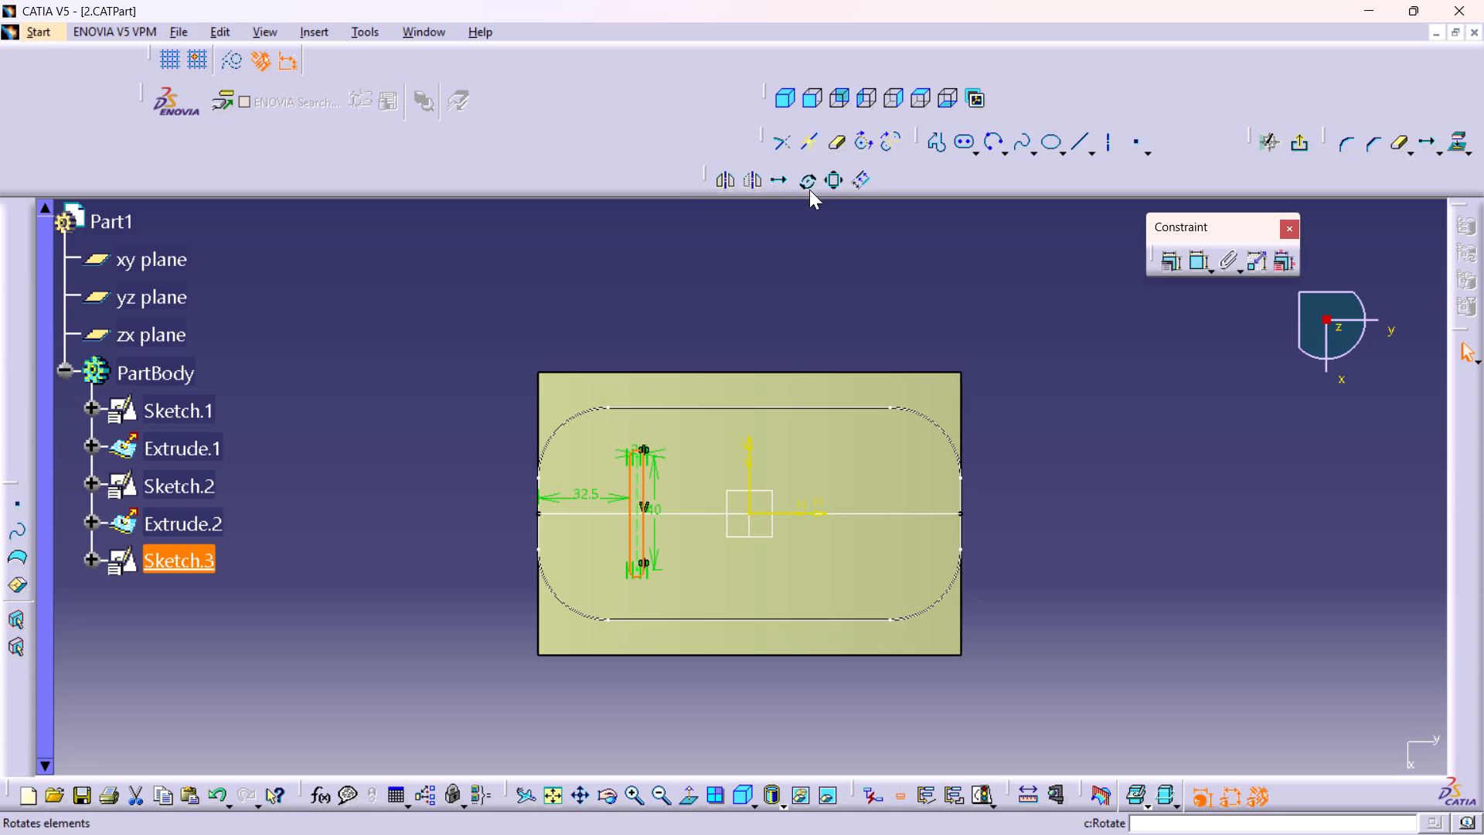
{"action": "left_click", "coordinate": [780, 181]}
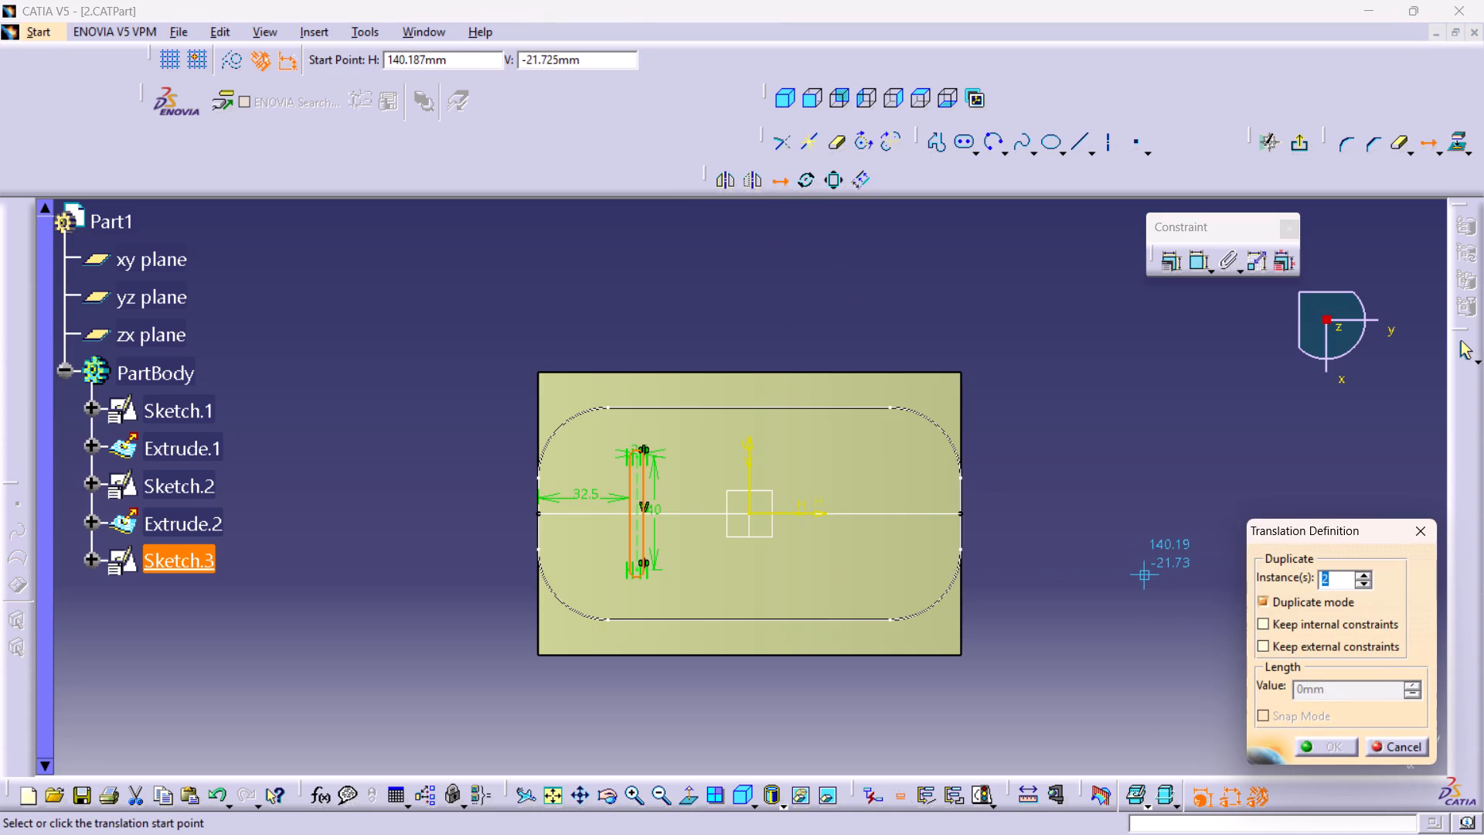
{"action": "left_click", "coordinate": [752, 513]}
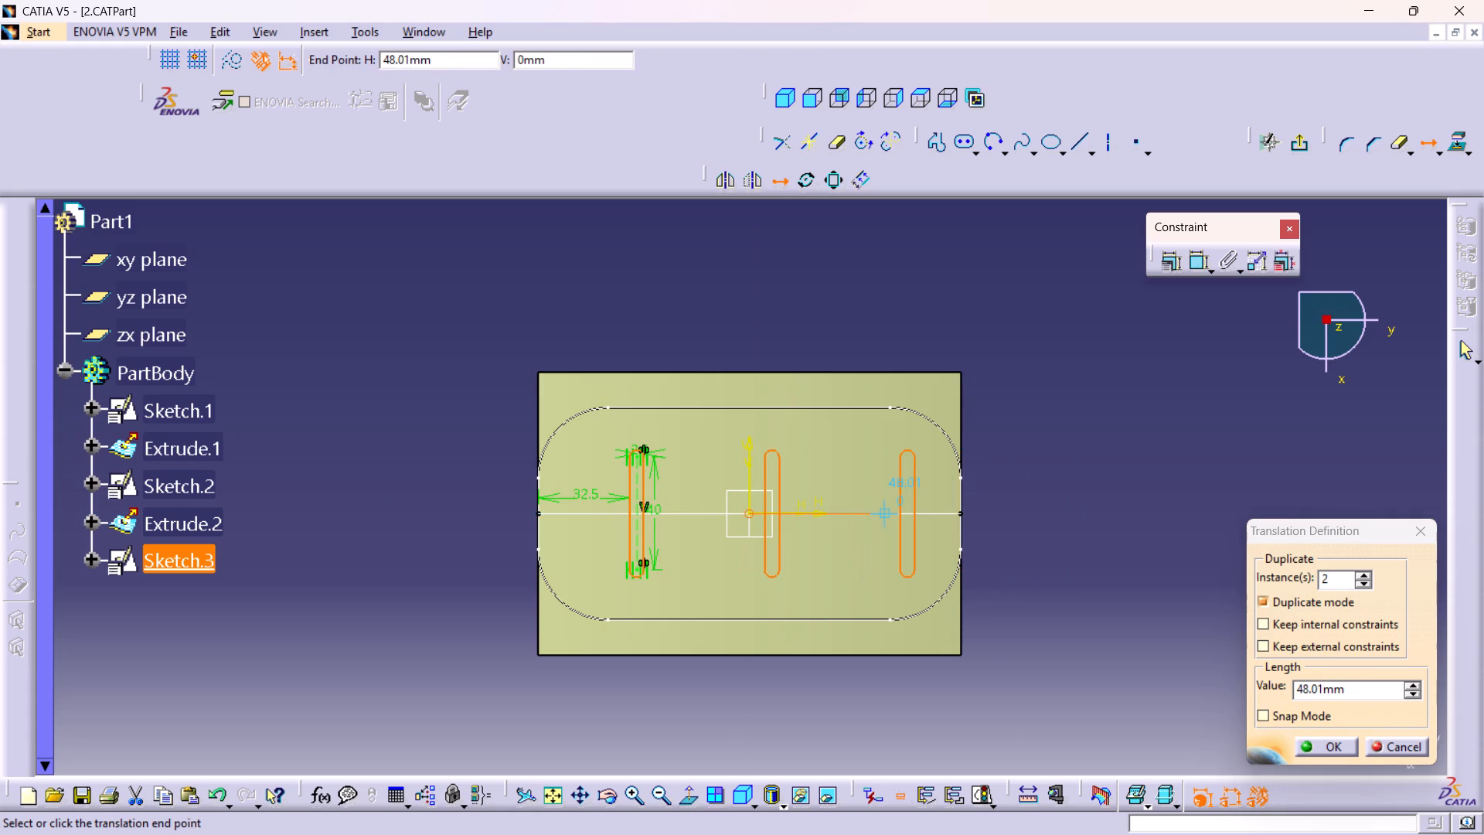
{"action": "left_click", "coordinate": [877, 513]}
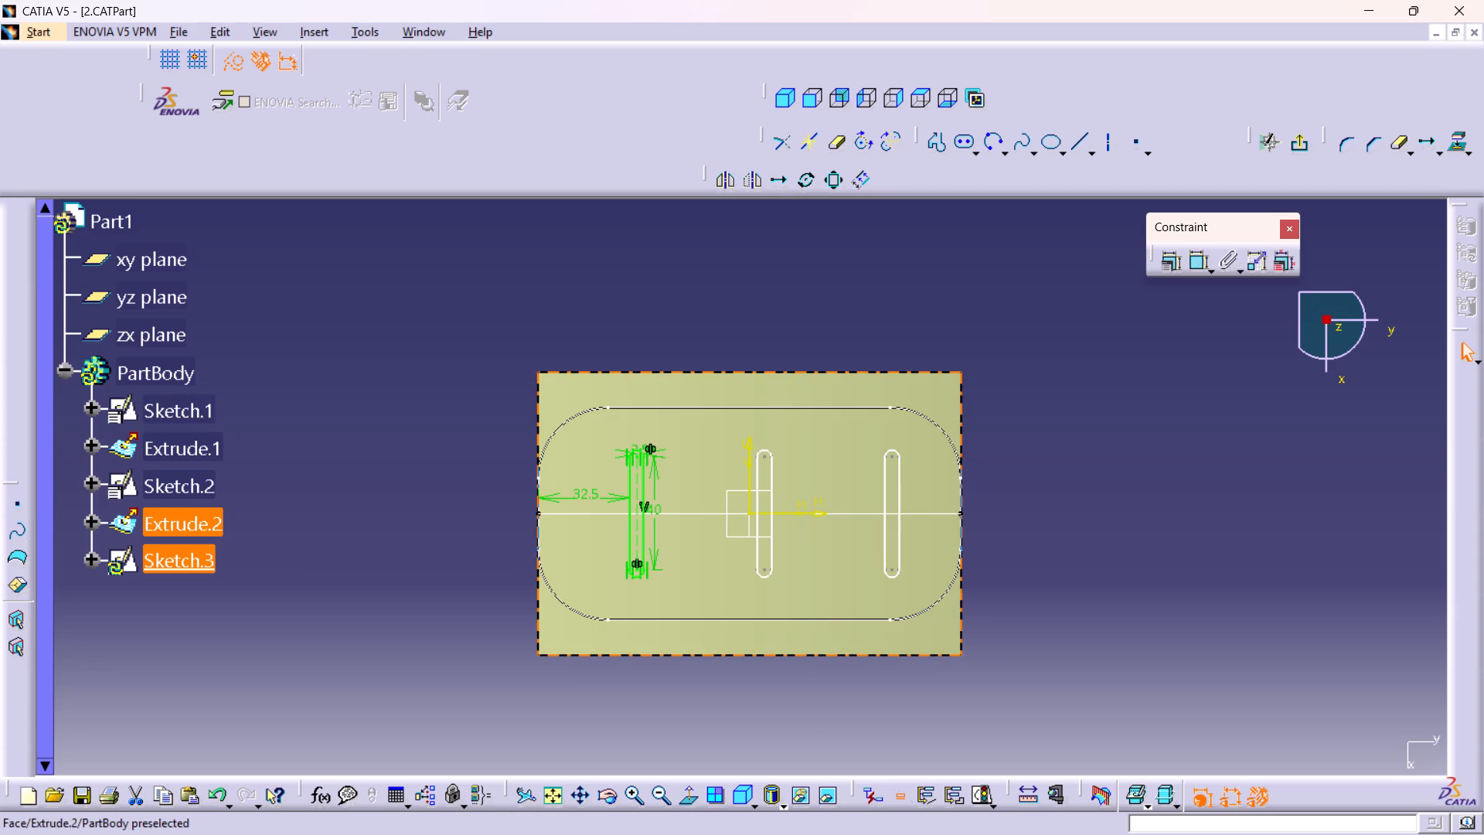
Constrain the third hole's lower arc centre to 32.5 mm from the nearest short edge of the floor surface.
{"action": "middle_click_drag", "start_coordinate": [939, 546], "coordinate": [916, 424]}
{"action": "right_click", "coordinate": [939, 546]}
{"action": "middle_click_drag", "start_coordinate": [849, 612], "coordinate": [846, 520]}
{"action": "right_click", "coordinate": [846, 537]}
{"action": "right_click", "coordinate": [846, 513]}
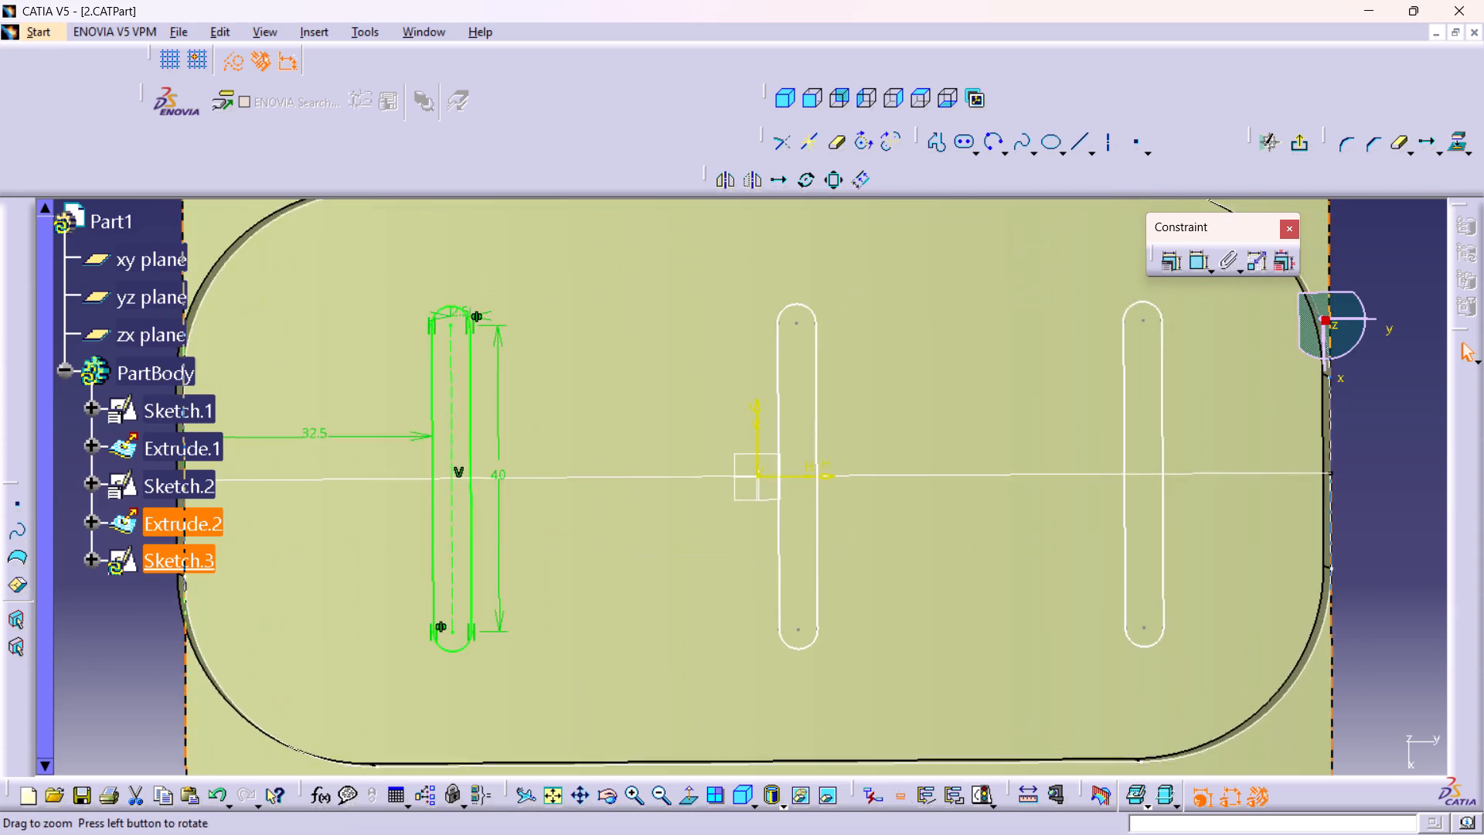
{"action": "middle_click_drag", "start_coordinate": [846, 520], "coordinate": [853, 584]}
{"action": "middle_click_drag", "start_coordinate": [853, 573], "coordinate": [846, 547]}
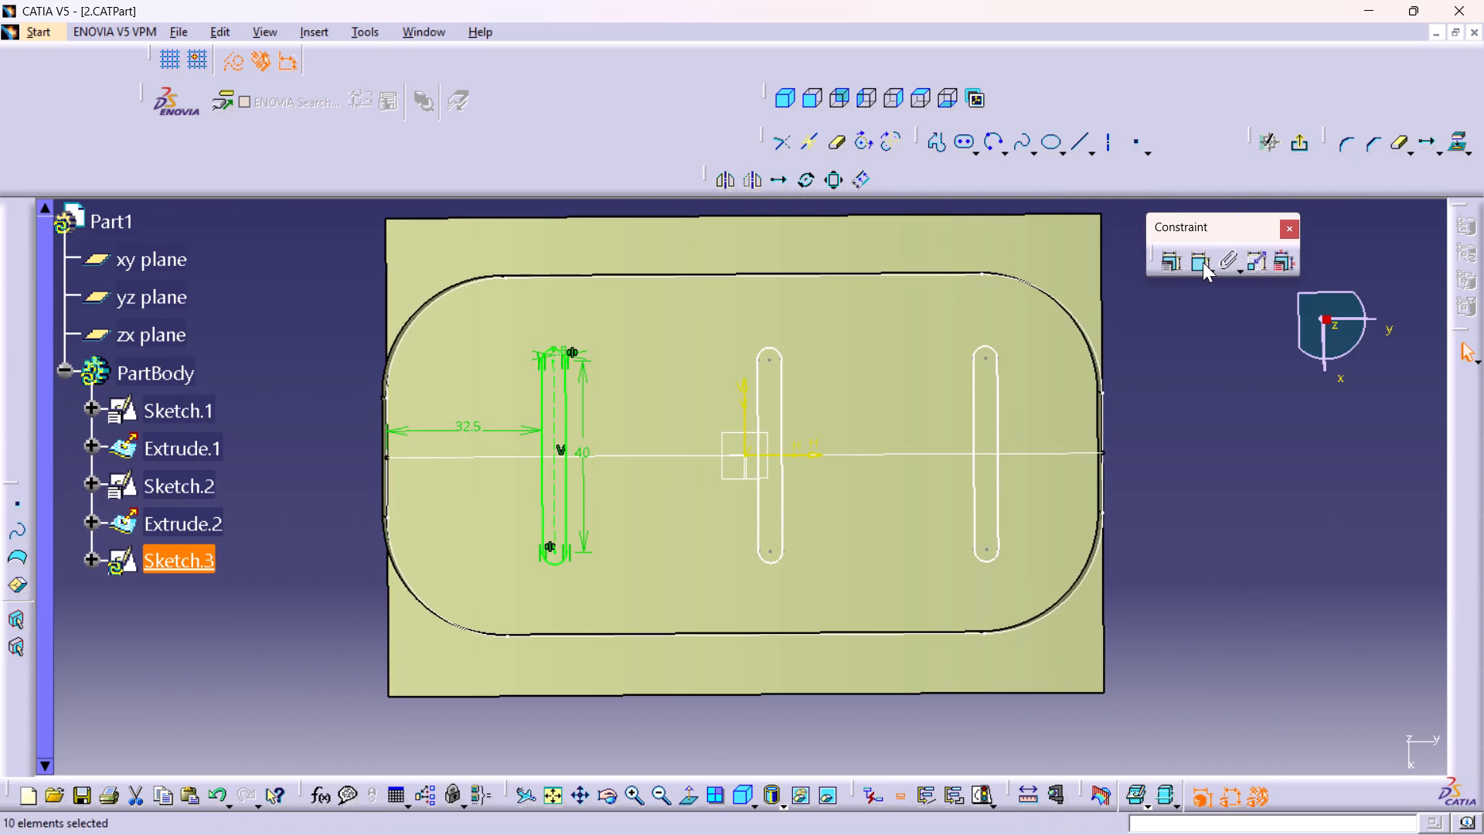
{"action": "double_click", "coordinate": [1201, 262]}
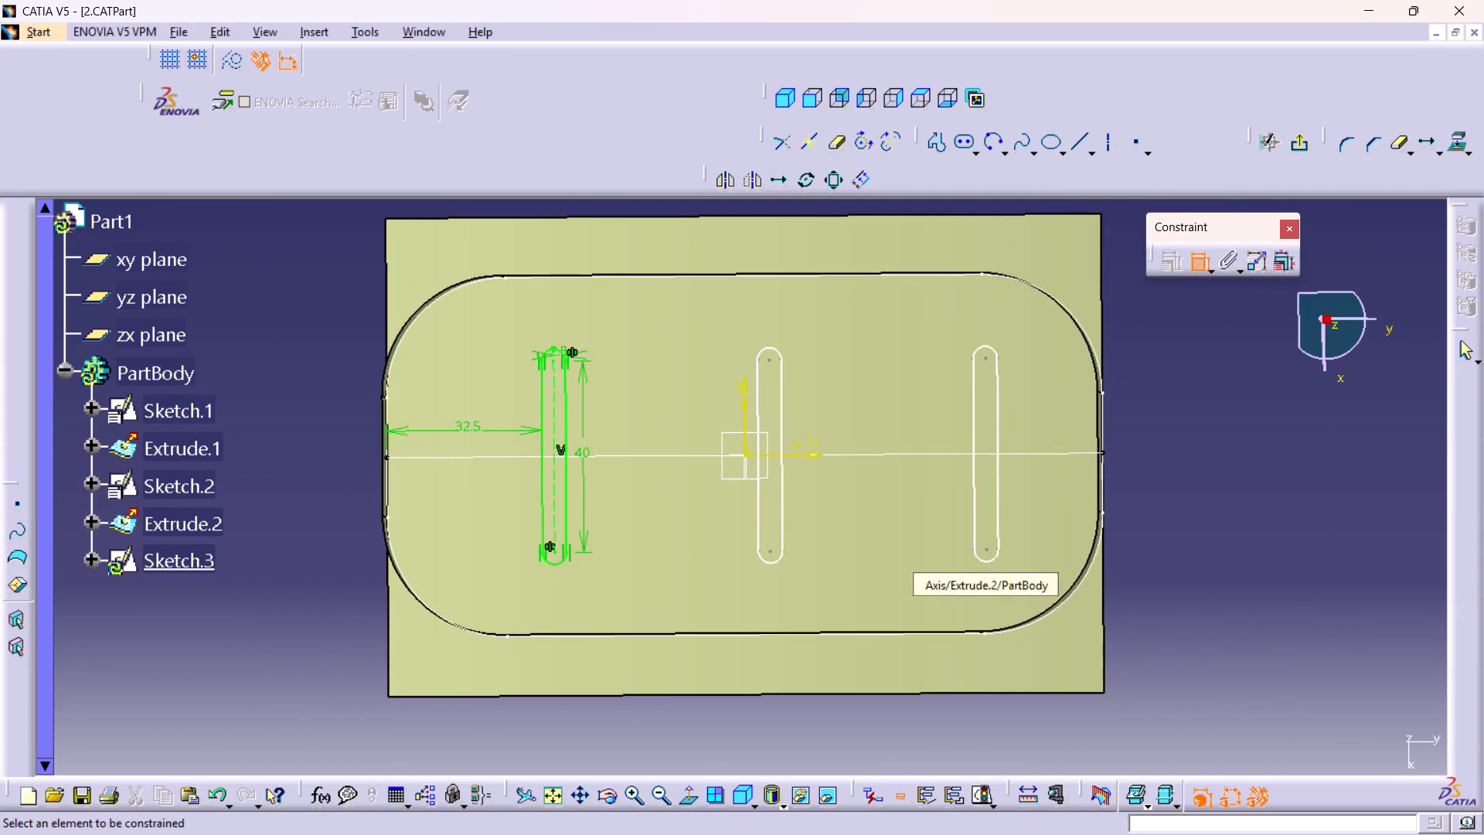
{"action": "left_click", "coordinate": [985, 552]}
{"action": "left_click_drag", "start_coordinate": [1101, 586], "coordinate": [1099, 604]}
{"action": "middle_click_drag", "start_coordinate": [1025, 723], "coordinate": [1055, 583]}
{"action": "left_click", "coordinate": [1065, 626]}
{"action": "double_click", "coordinate": [1062, 619]}
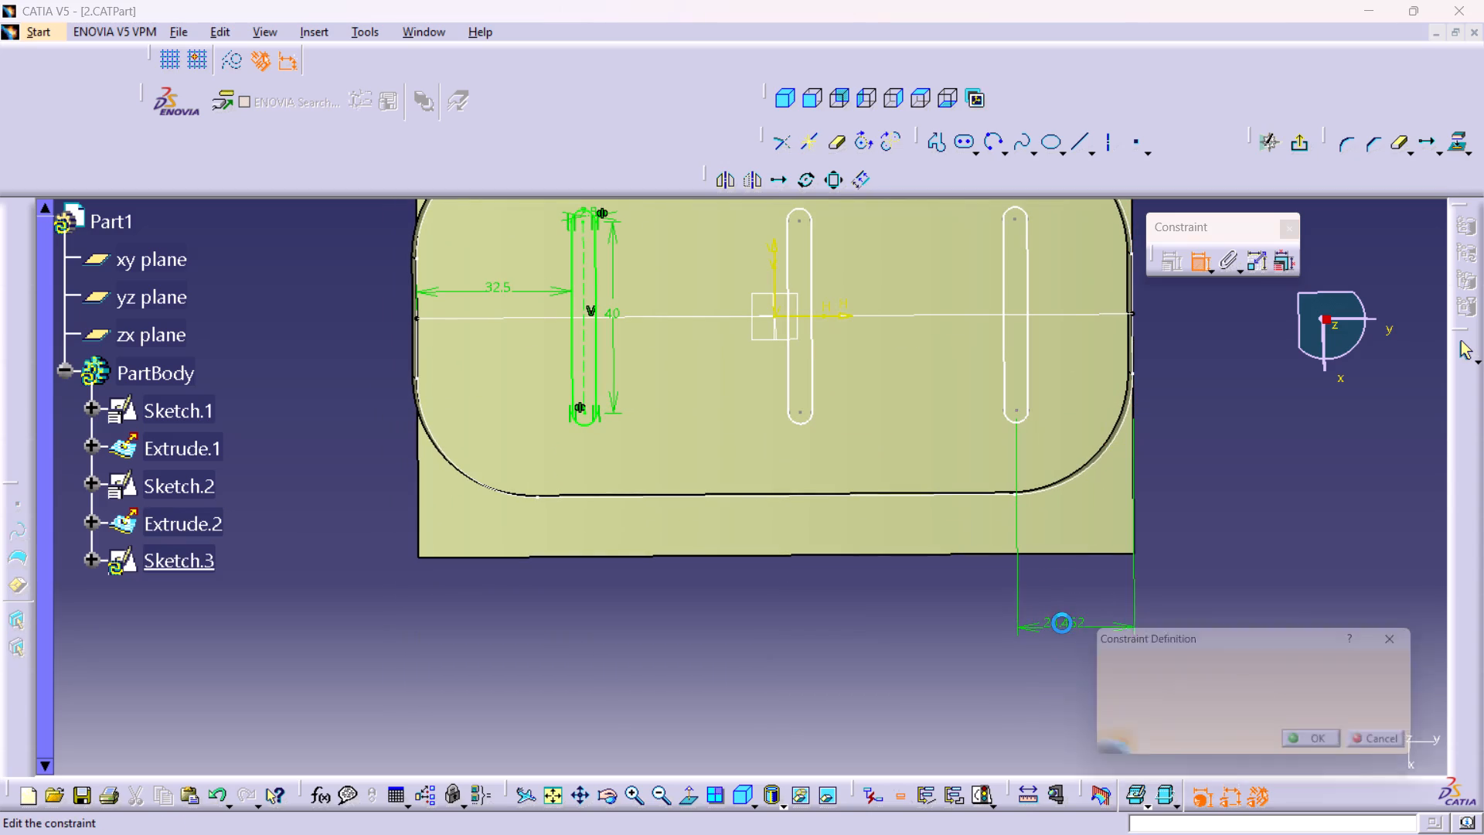
{"action": "type", "text": "32.5"}
{"action": "key", "text": "Return"}
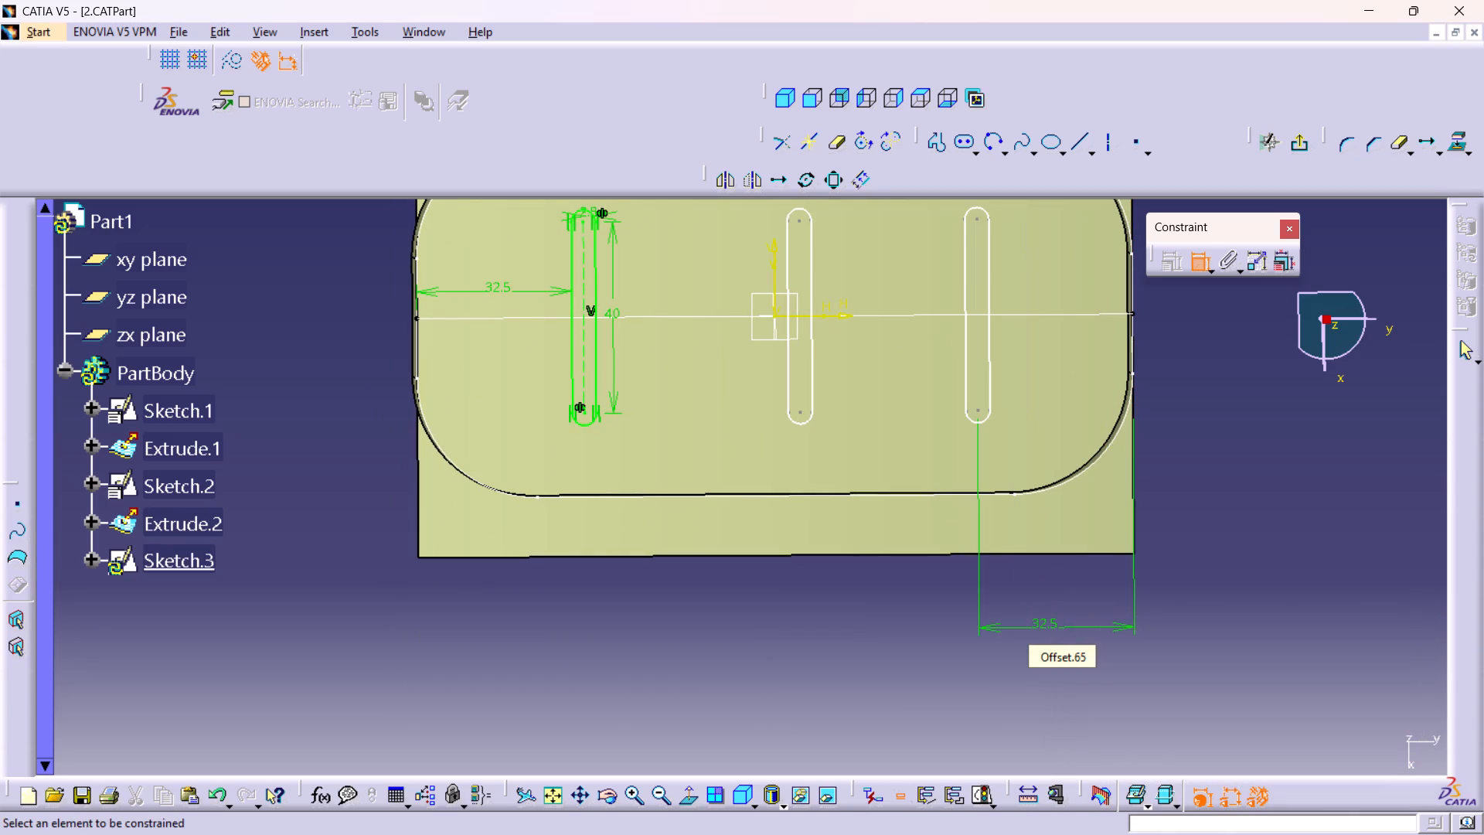
Constrain the distance between the lower arc centres of the original and middle holes to 42.5 mm.
{"action": "left_click_drag", "start_coordinate": [582, 414], "coordinate": [590, 421]}
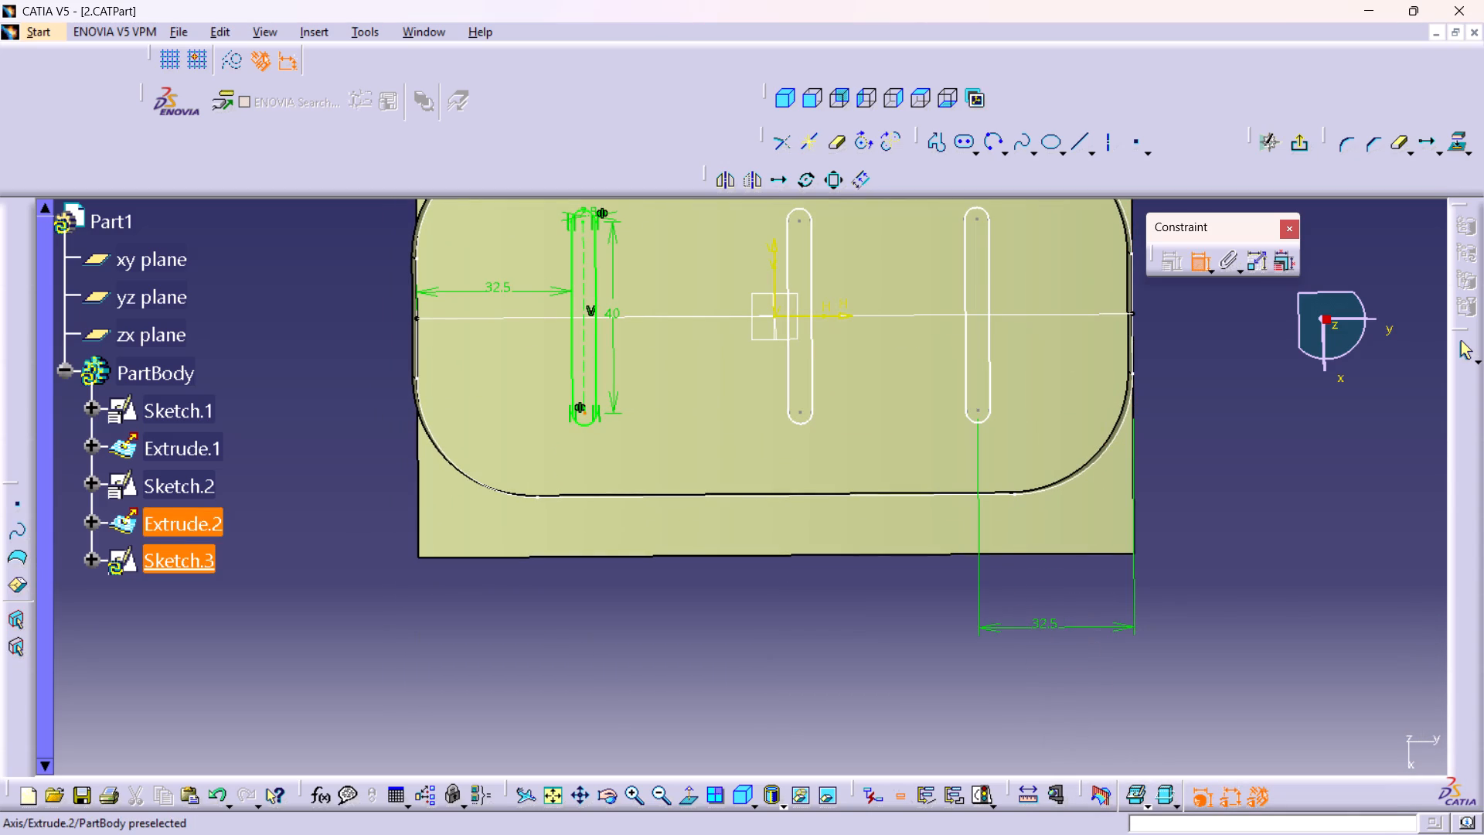
{"action": "left_click_drag", "start_coordinate": [800, 414], "coordinate": [797, 424]}
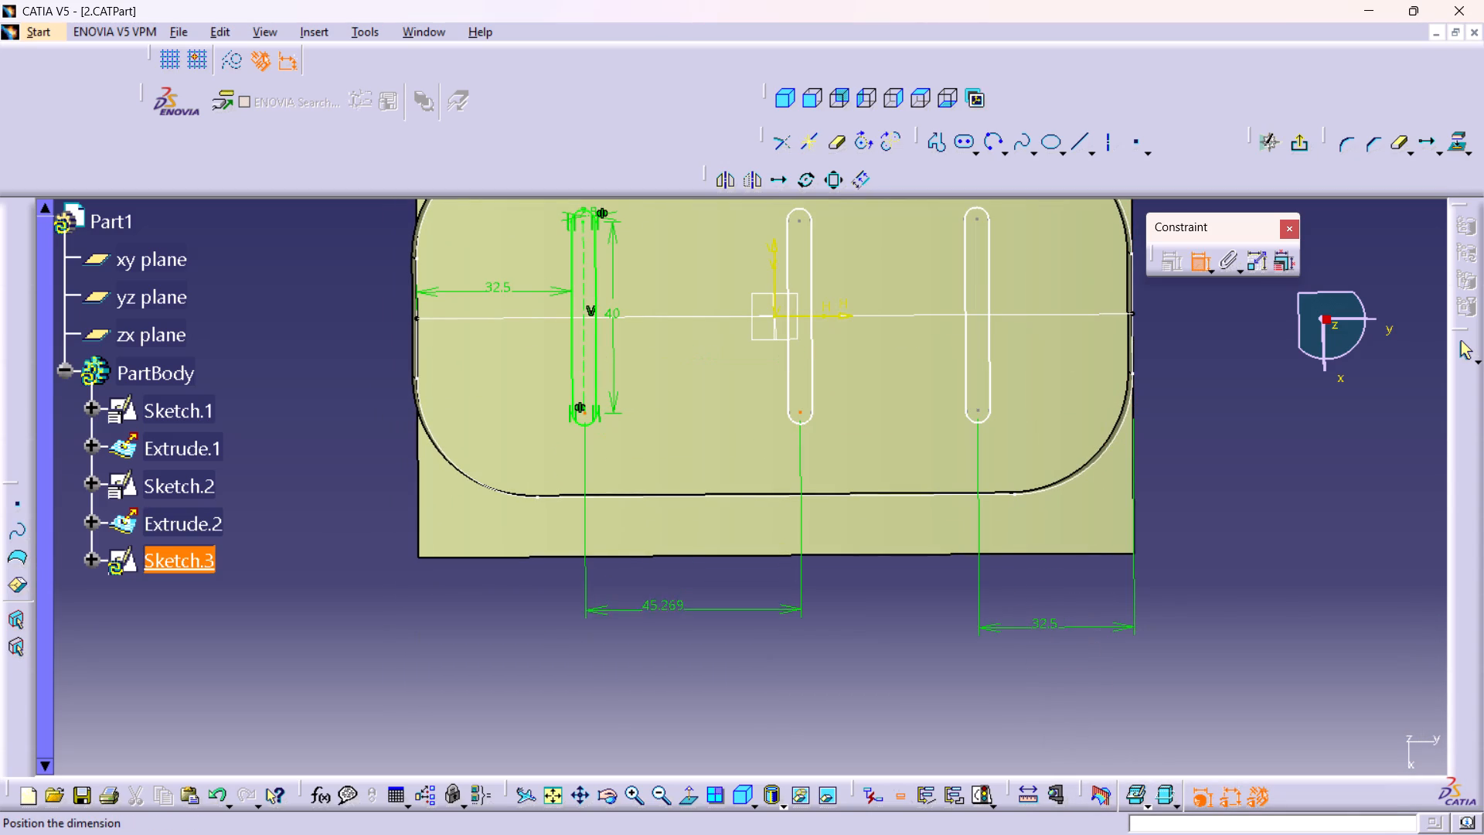
{"action": "left_click", "coordinate": [671, 615]}
{"action": "double_click", "coordinate": [672, 606]}
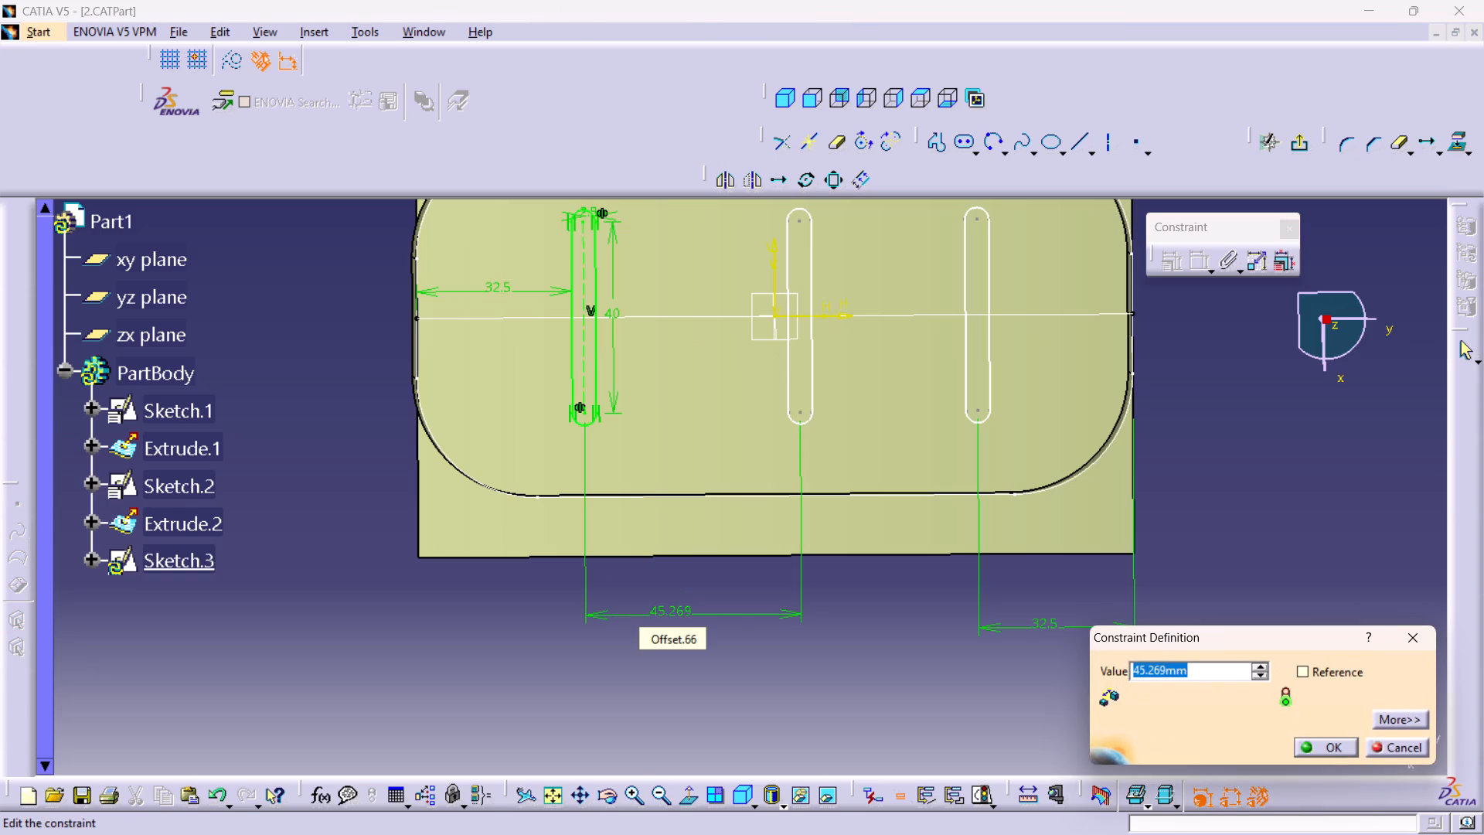
{"action": "type", "text": "42.5"}
{"action": "key", "text": "Return"}
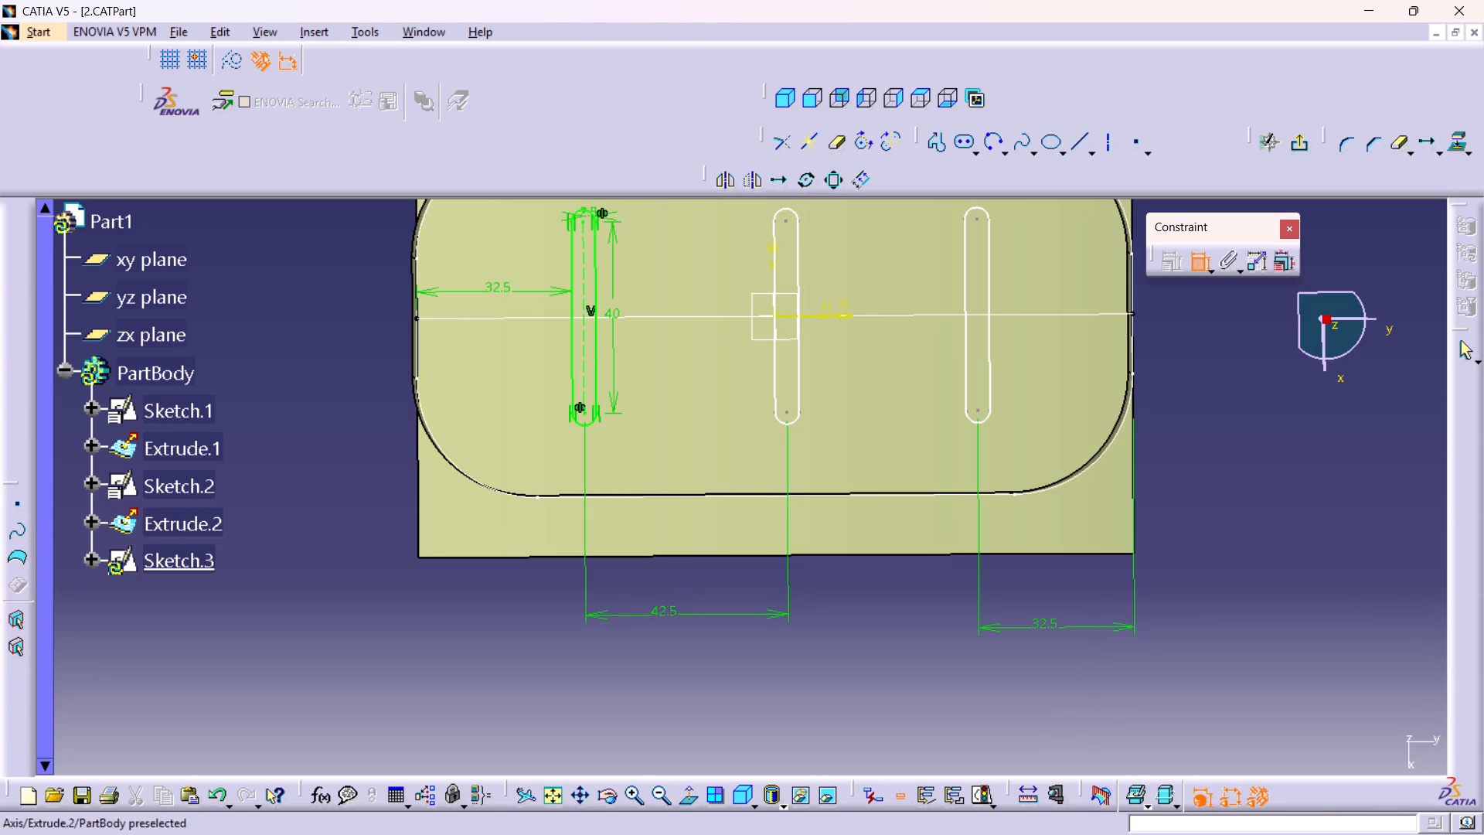
Dimension the distance between the lower arc centres of the middle and third holes.
{"action": "left_click", "coordinate": [786, 411]}
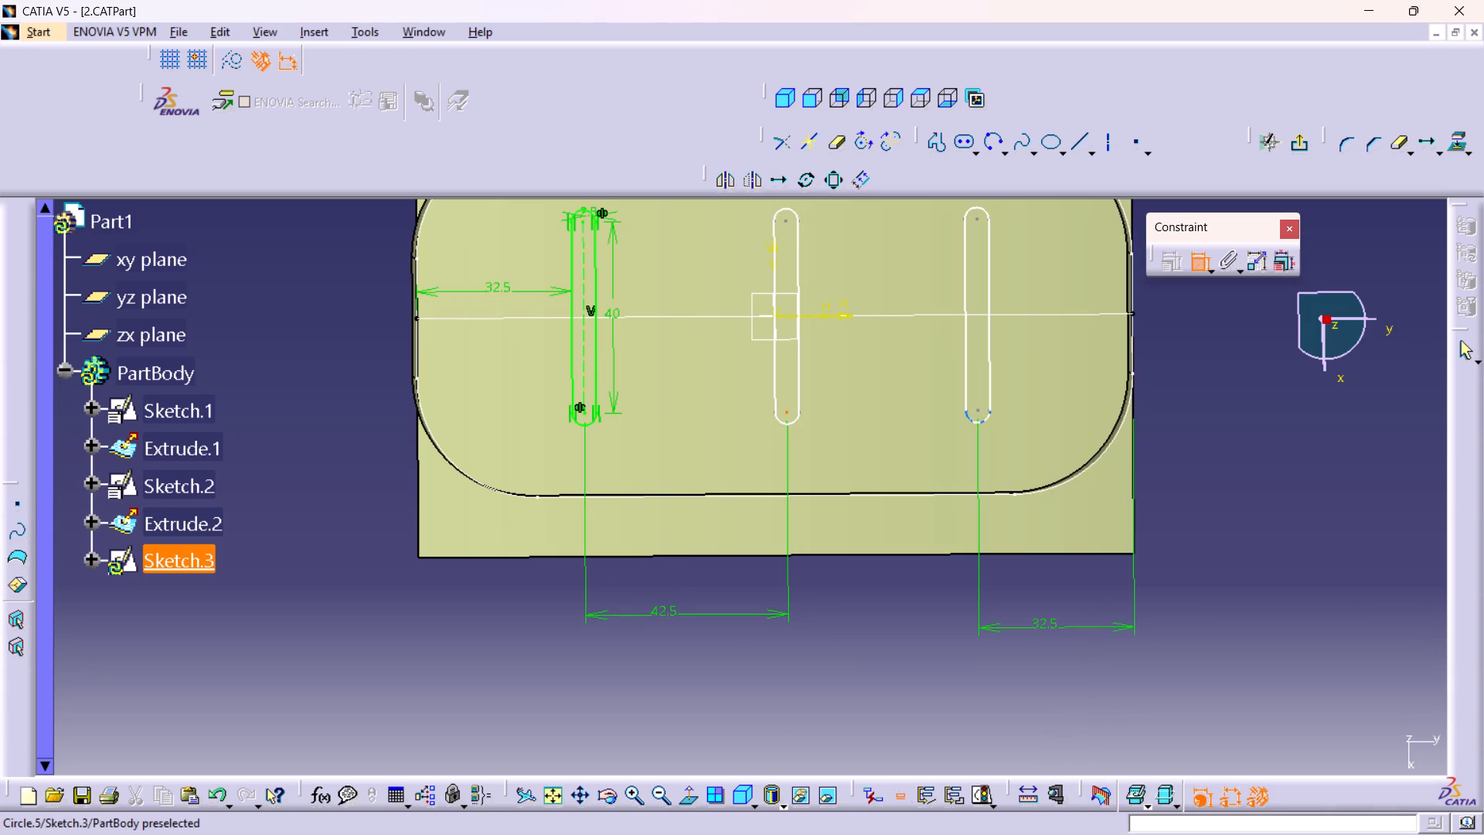
{"action": "left_click", "coordinate": [981, 409]}
{"action": "left_click", "coordinate": [871, 687]}
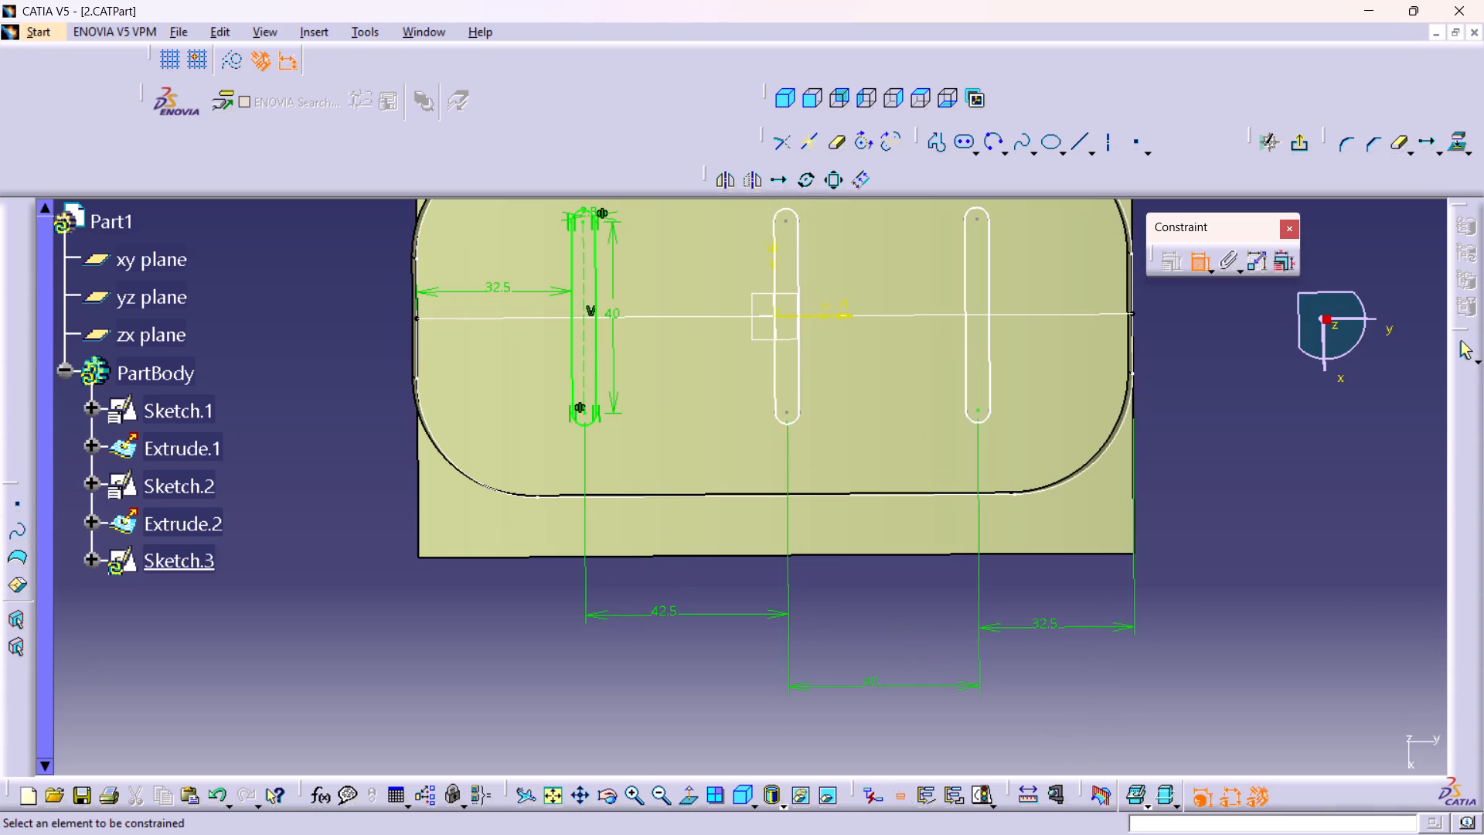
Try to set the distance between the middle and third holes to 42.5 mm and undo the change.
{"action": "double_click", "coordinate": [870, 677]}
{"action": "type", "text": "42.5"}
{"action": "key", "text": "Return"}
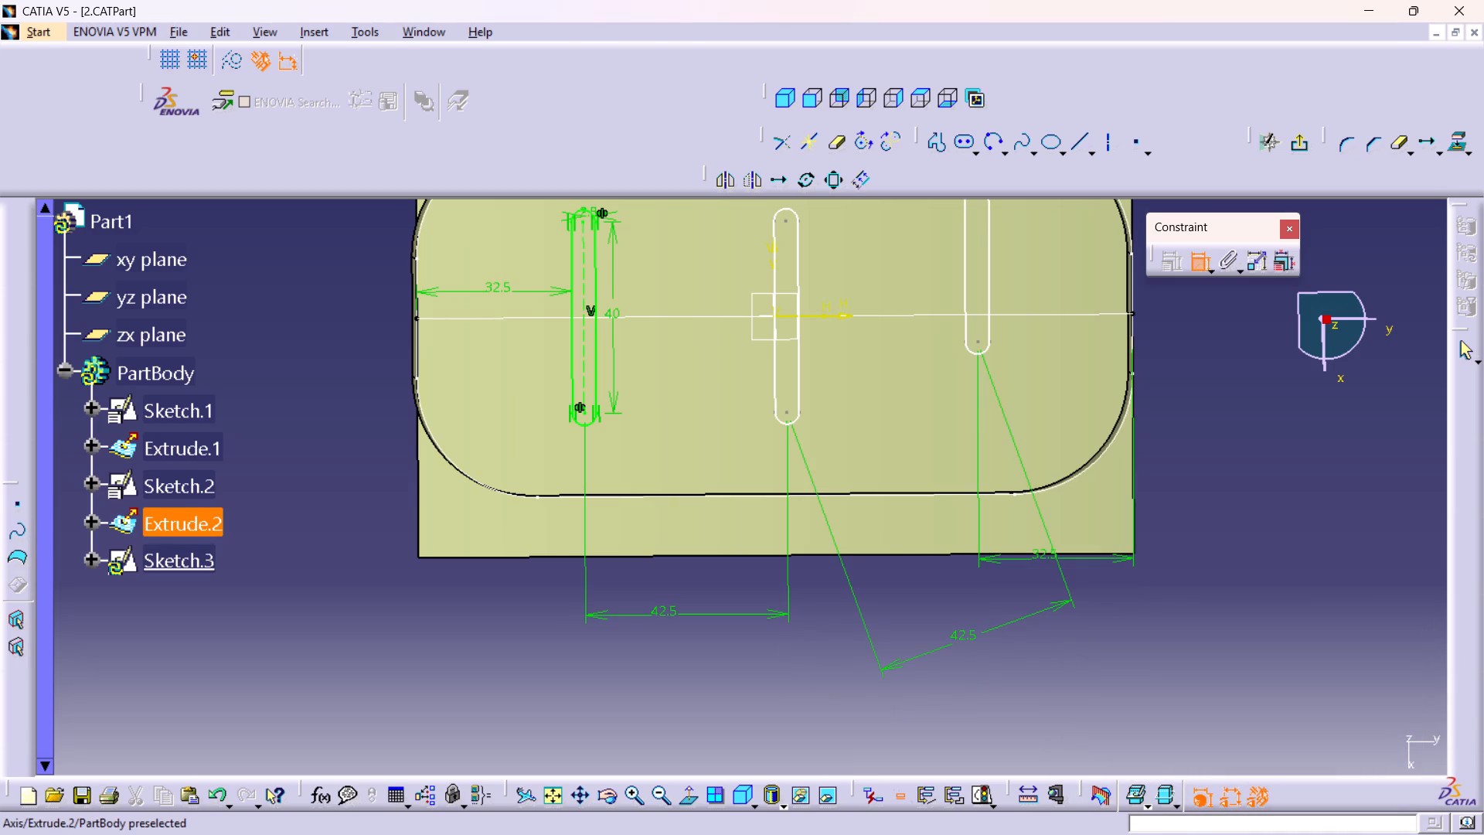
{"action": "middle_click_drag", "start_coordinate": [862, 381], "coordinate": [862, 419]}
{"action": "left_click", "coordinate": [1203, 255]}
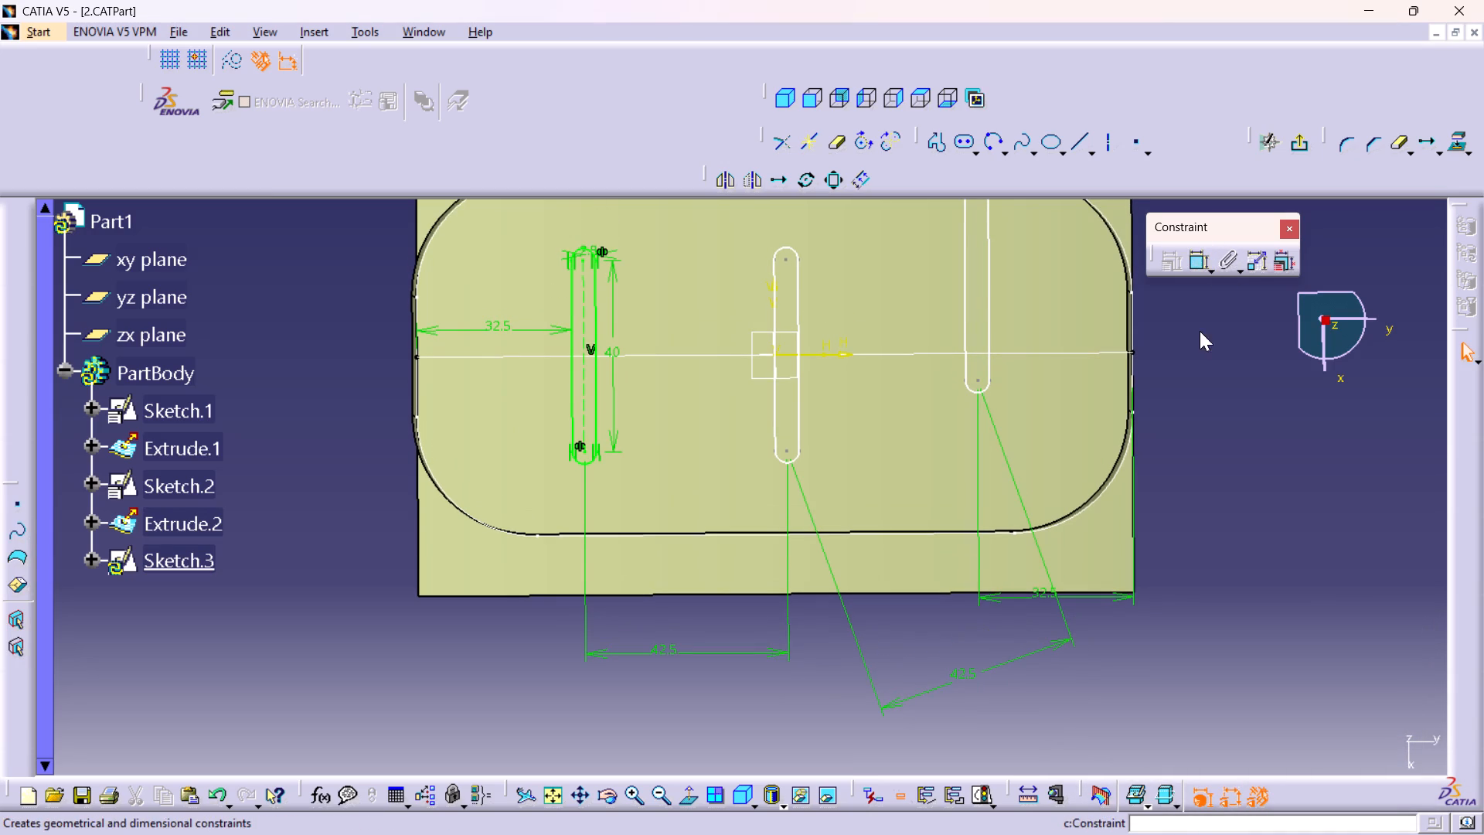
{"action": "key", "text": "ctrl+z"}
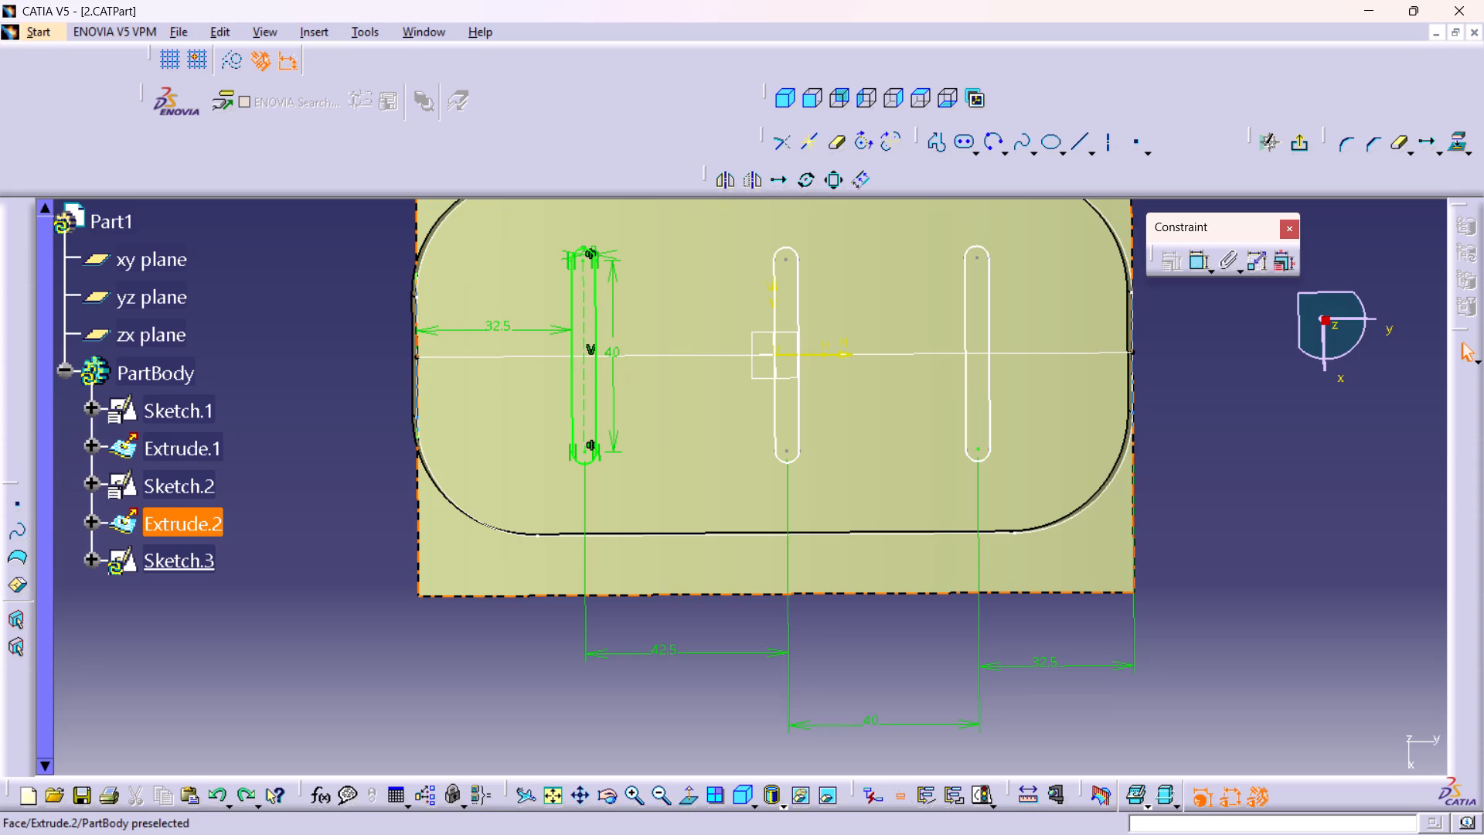
Make the middle hole's two end arcs symmetric about the sketch's horizontal axis.
{"action": "double_click", "coordinate": [1196, 257]}
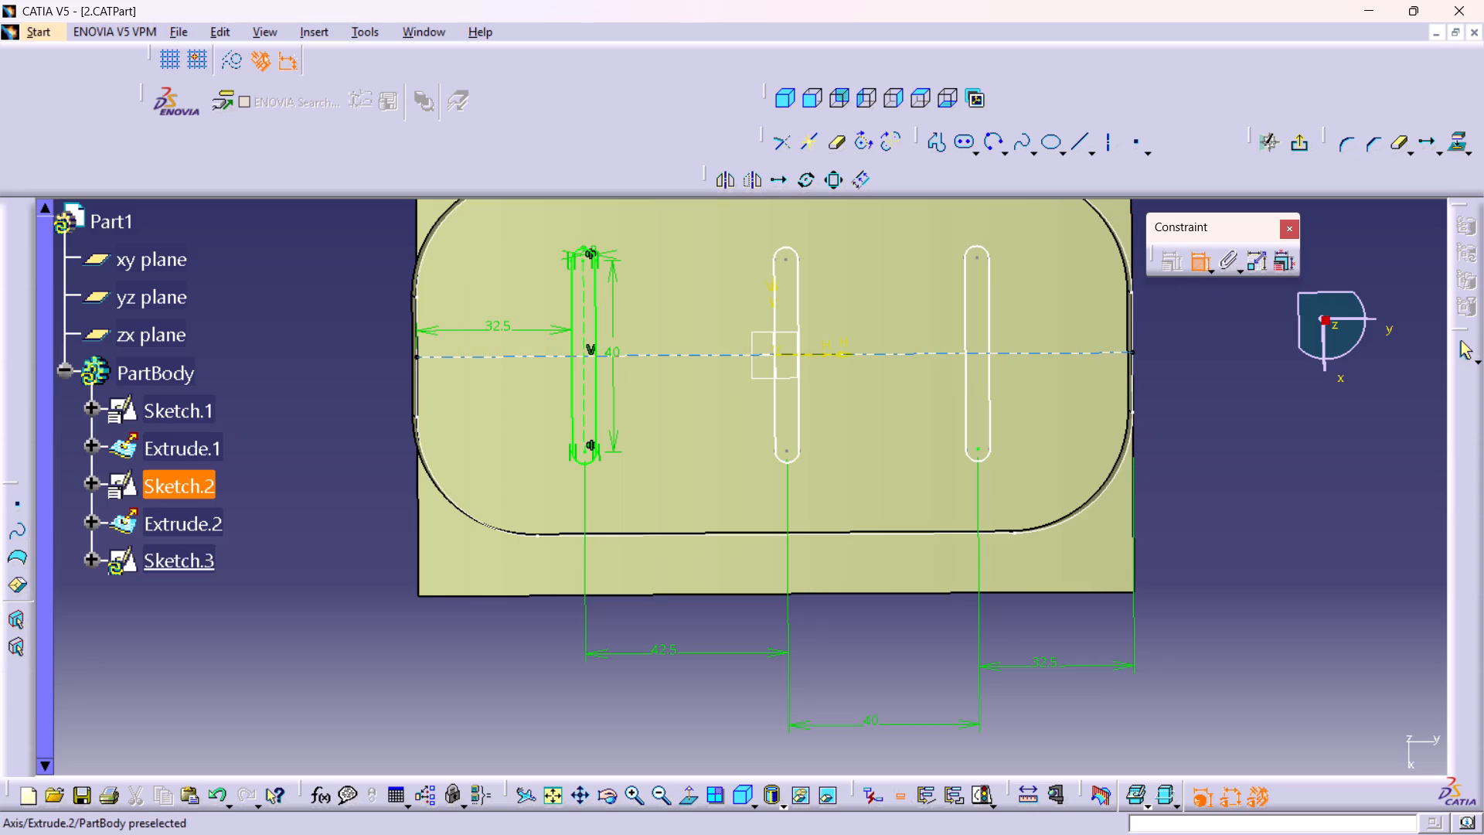
{"action": "left_click", "coordinate": [796, 463]}
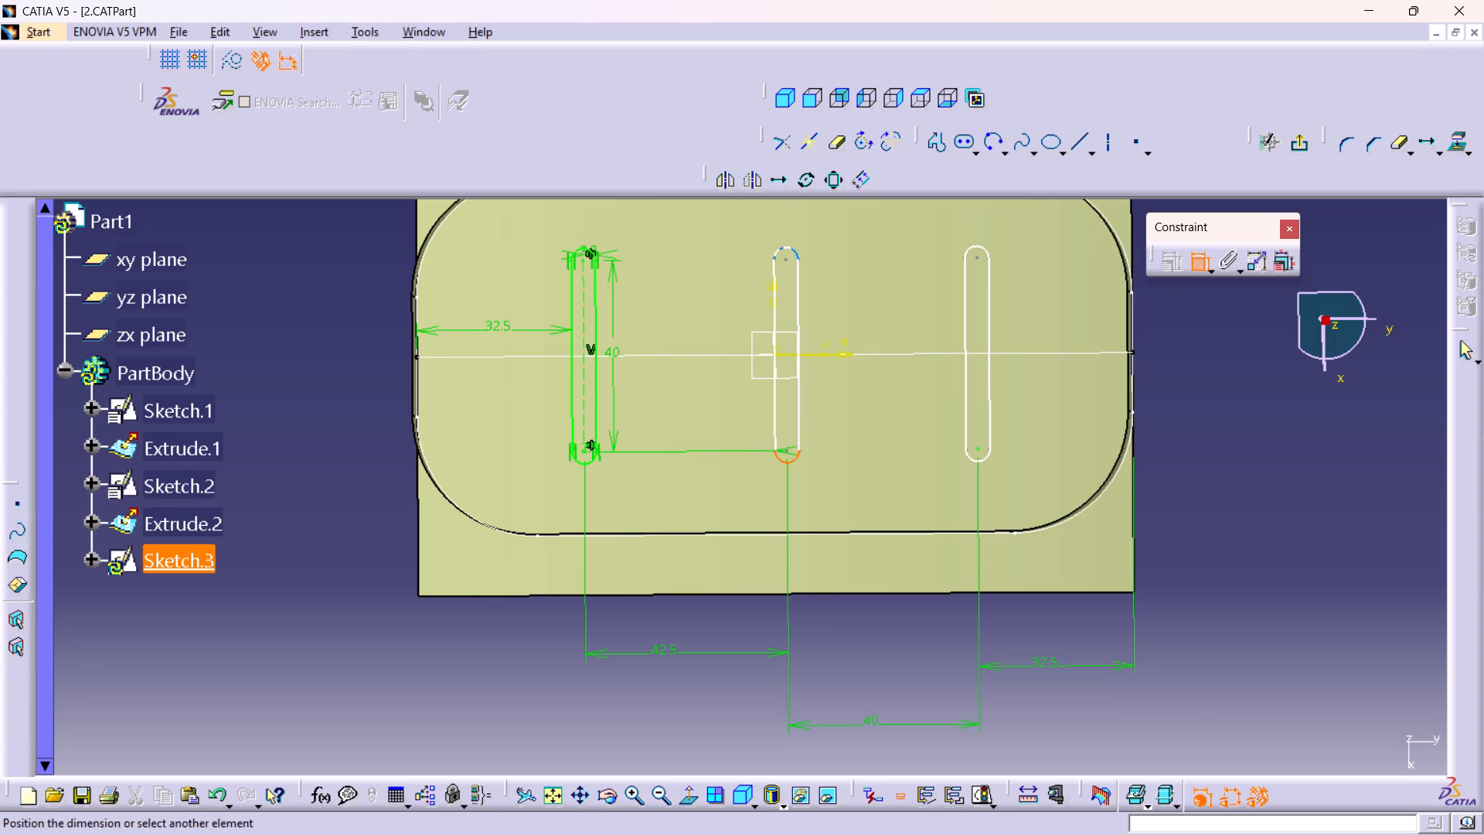
{"action": "left_click", "coordinate": [783, 247]}
{"action": "right_click", "coordinate": [892, 300]}
{"action": "left_click", "coordinate": [978, 602]}
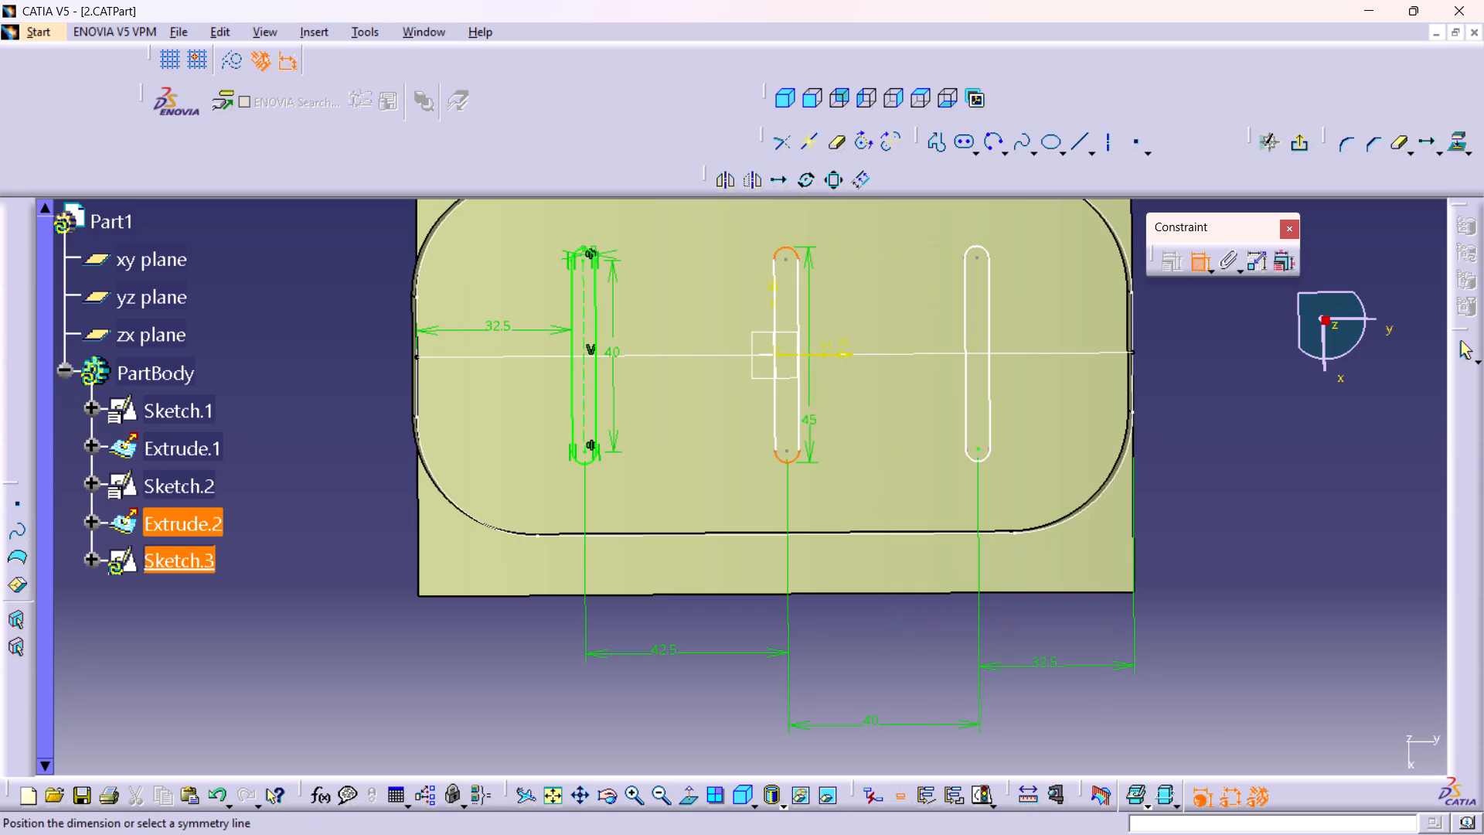
{"action": "left_click", "coordinate": [837, 353]}
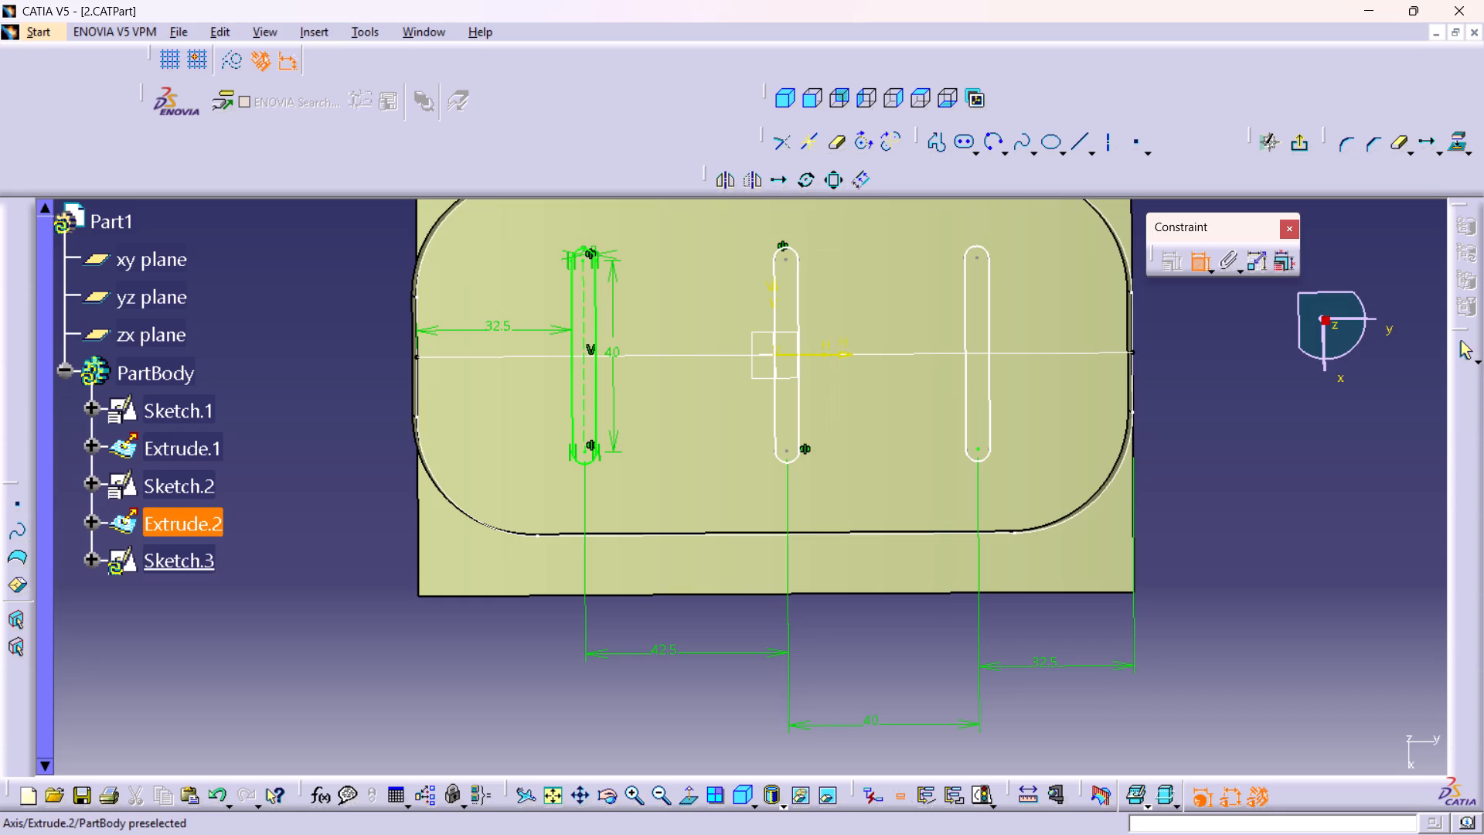
Make the third hole's two end arcs symmetric about the sketch's horizontal axis.
{"action": "left_click", "coordinate": [979, 459]}
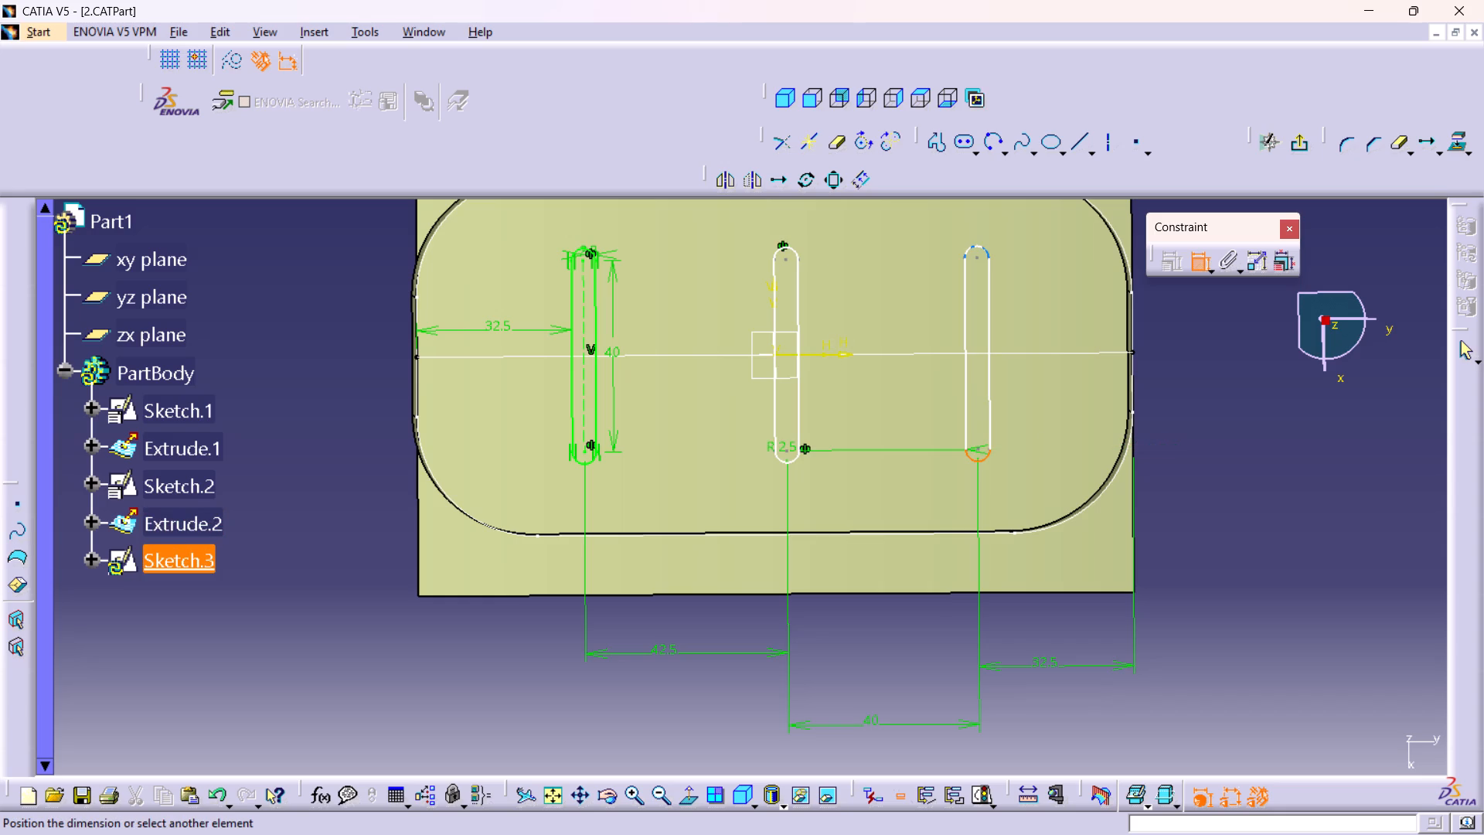
{"action": "left_click", "coordinate": [981, 247]}
{"action": "right_click", "coordinate": [1227, 404]}
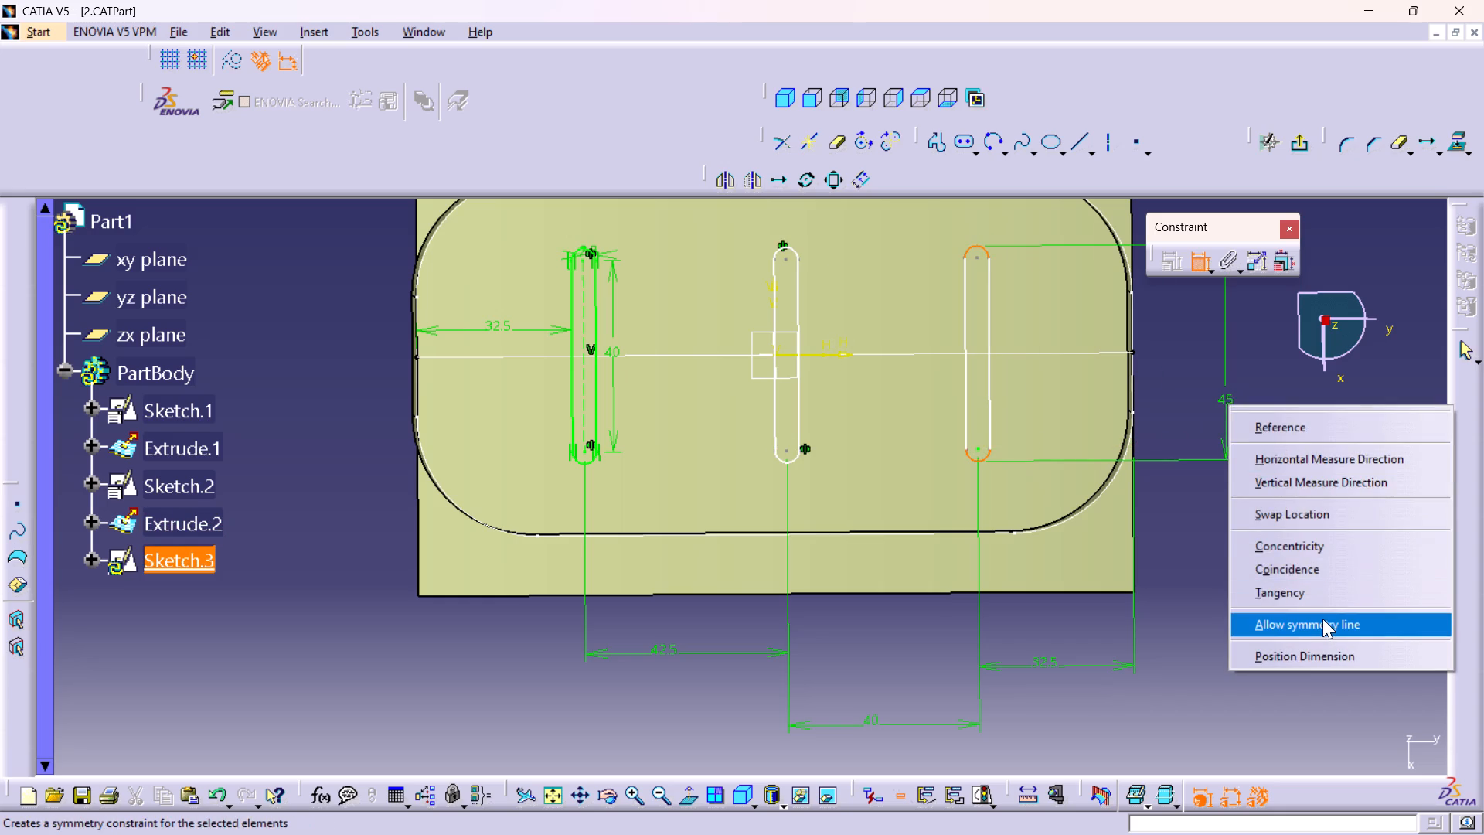
{"action": "left_click", "coordinate": [1322, 619]}
{"action": "left_click", "coordinate": [846, 358]}
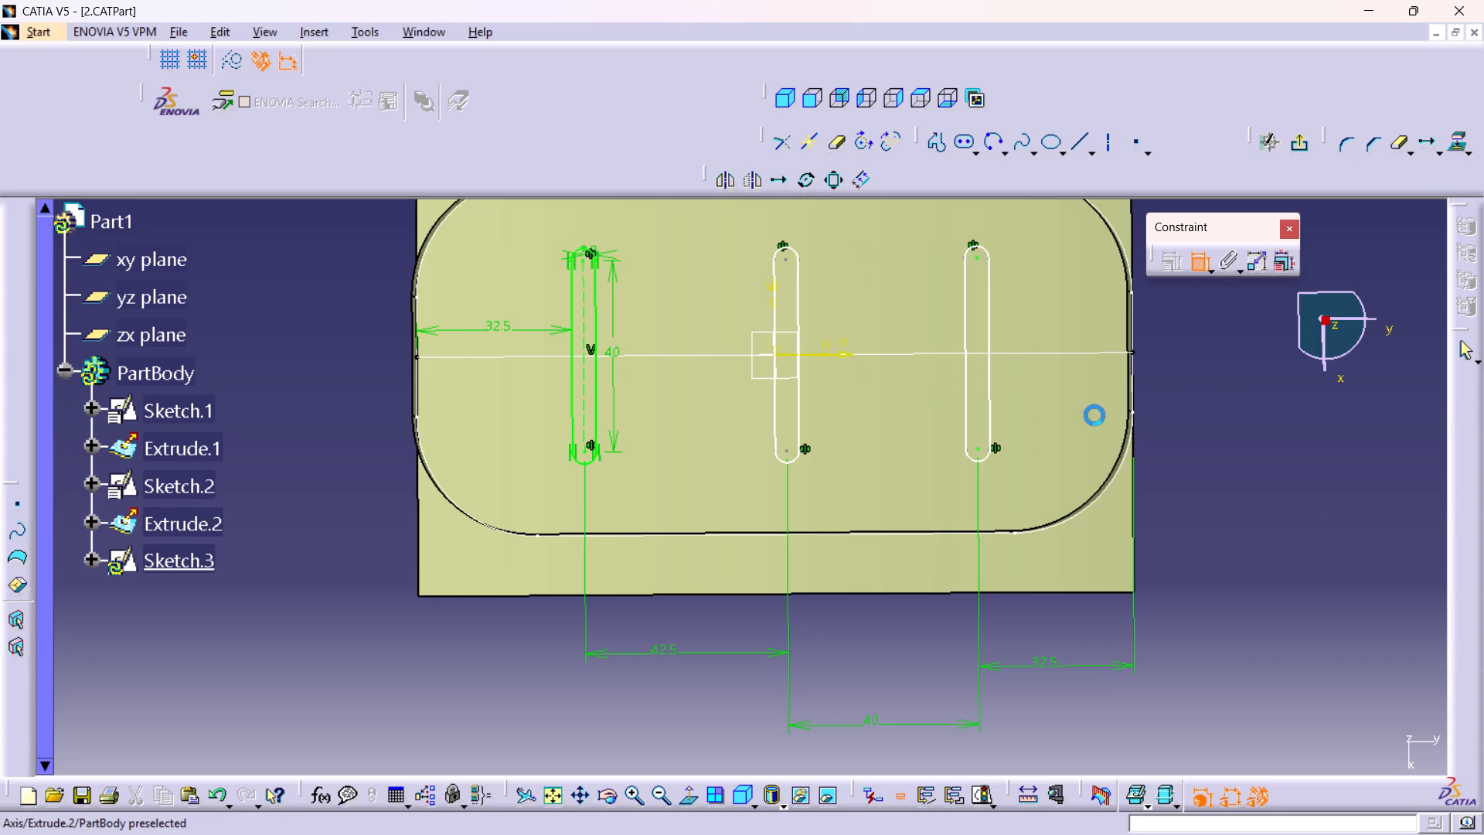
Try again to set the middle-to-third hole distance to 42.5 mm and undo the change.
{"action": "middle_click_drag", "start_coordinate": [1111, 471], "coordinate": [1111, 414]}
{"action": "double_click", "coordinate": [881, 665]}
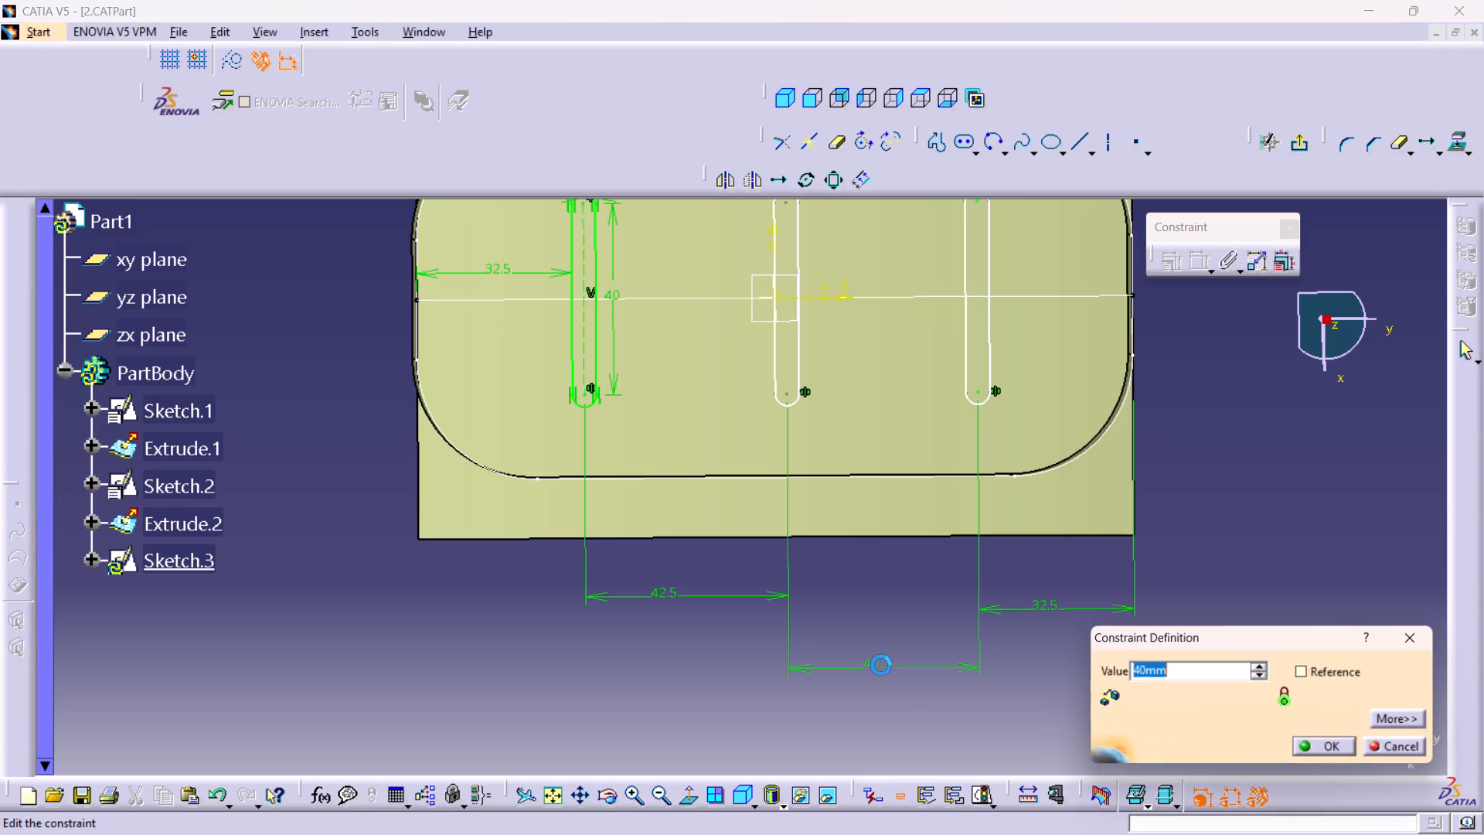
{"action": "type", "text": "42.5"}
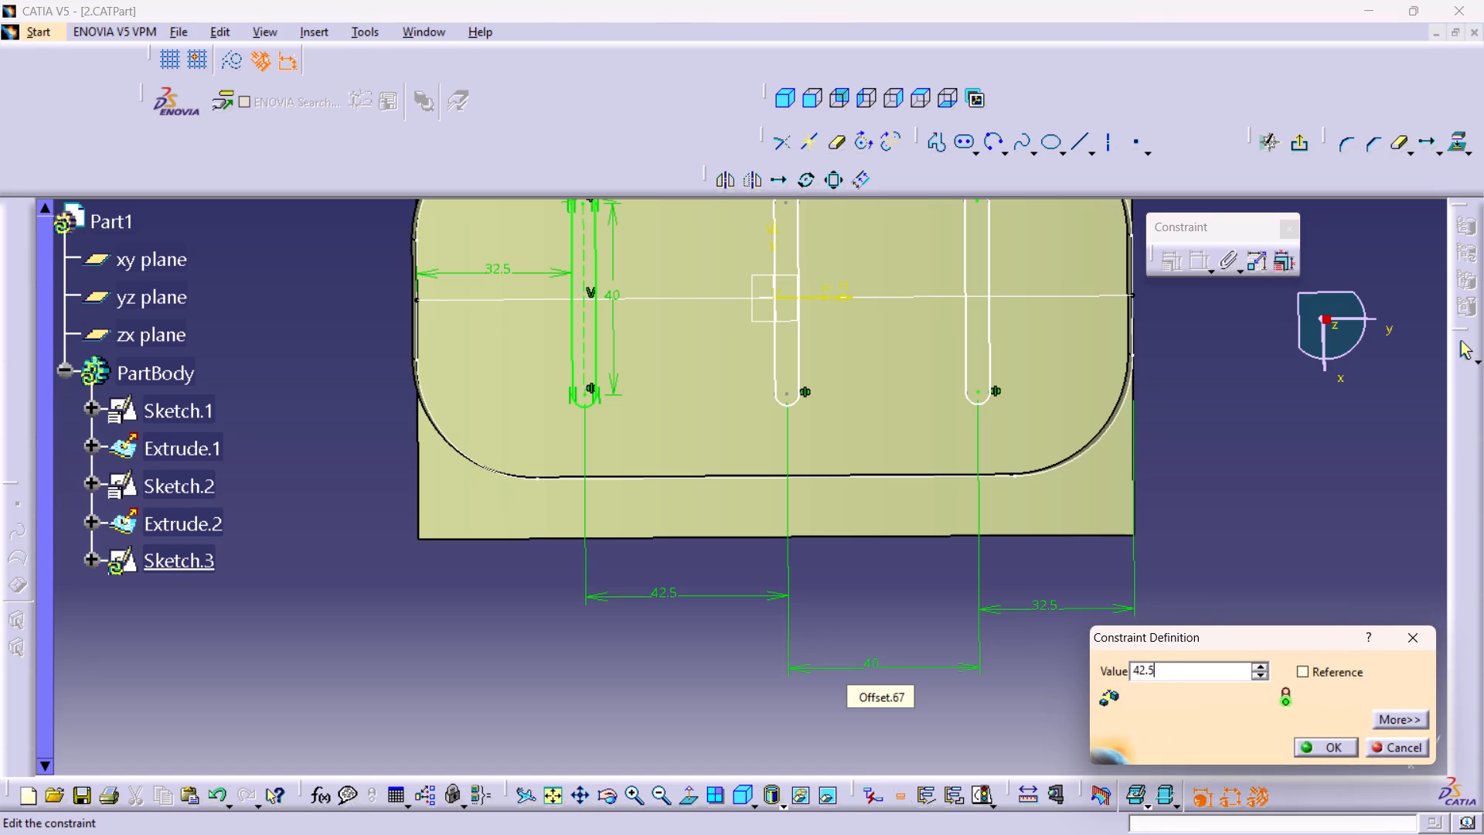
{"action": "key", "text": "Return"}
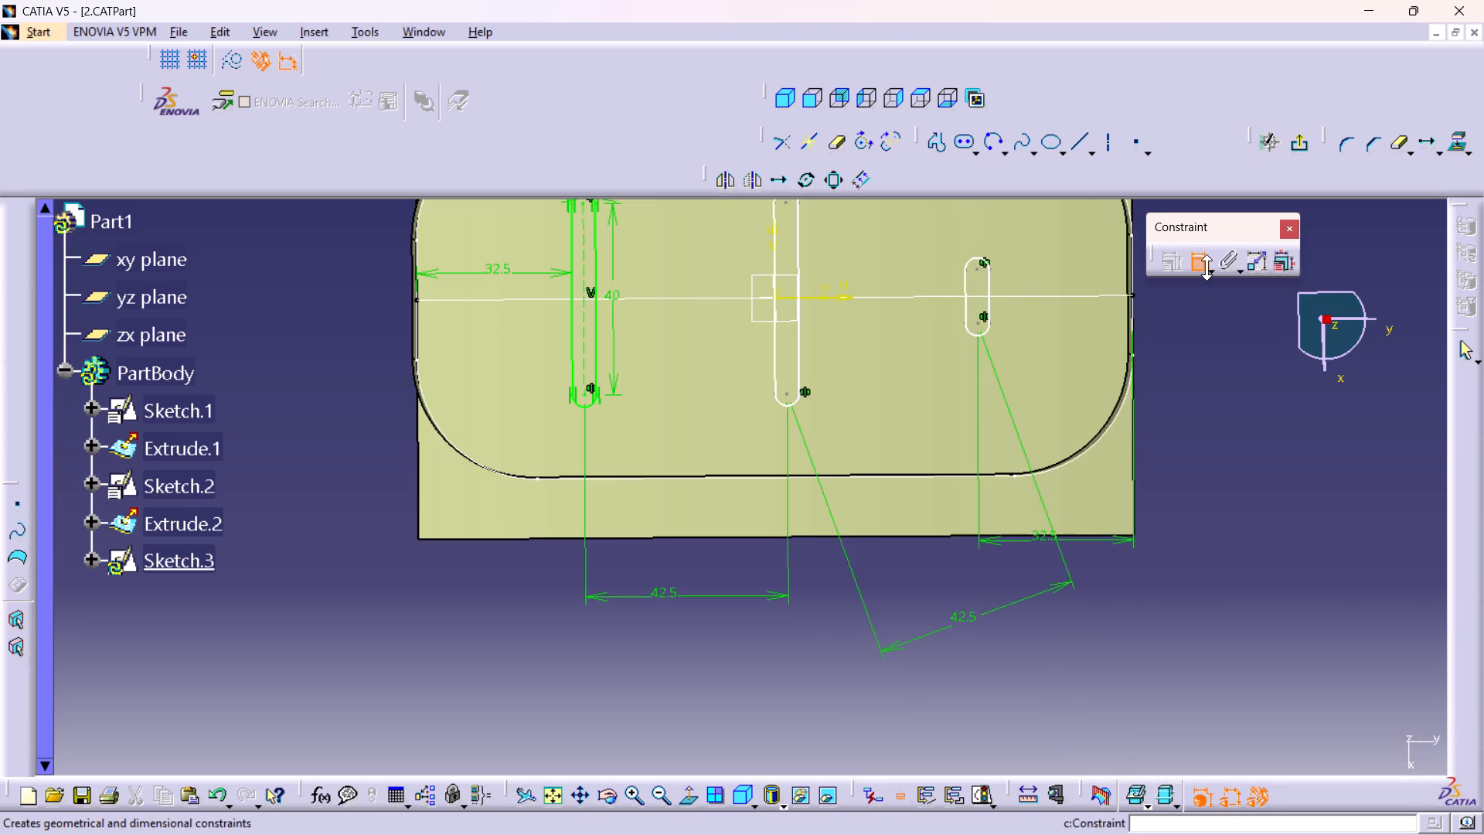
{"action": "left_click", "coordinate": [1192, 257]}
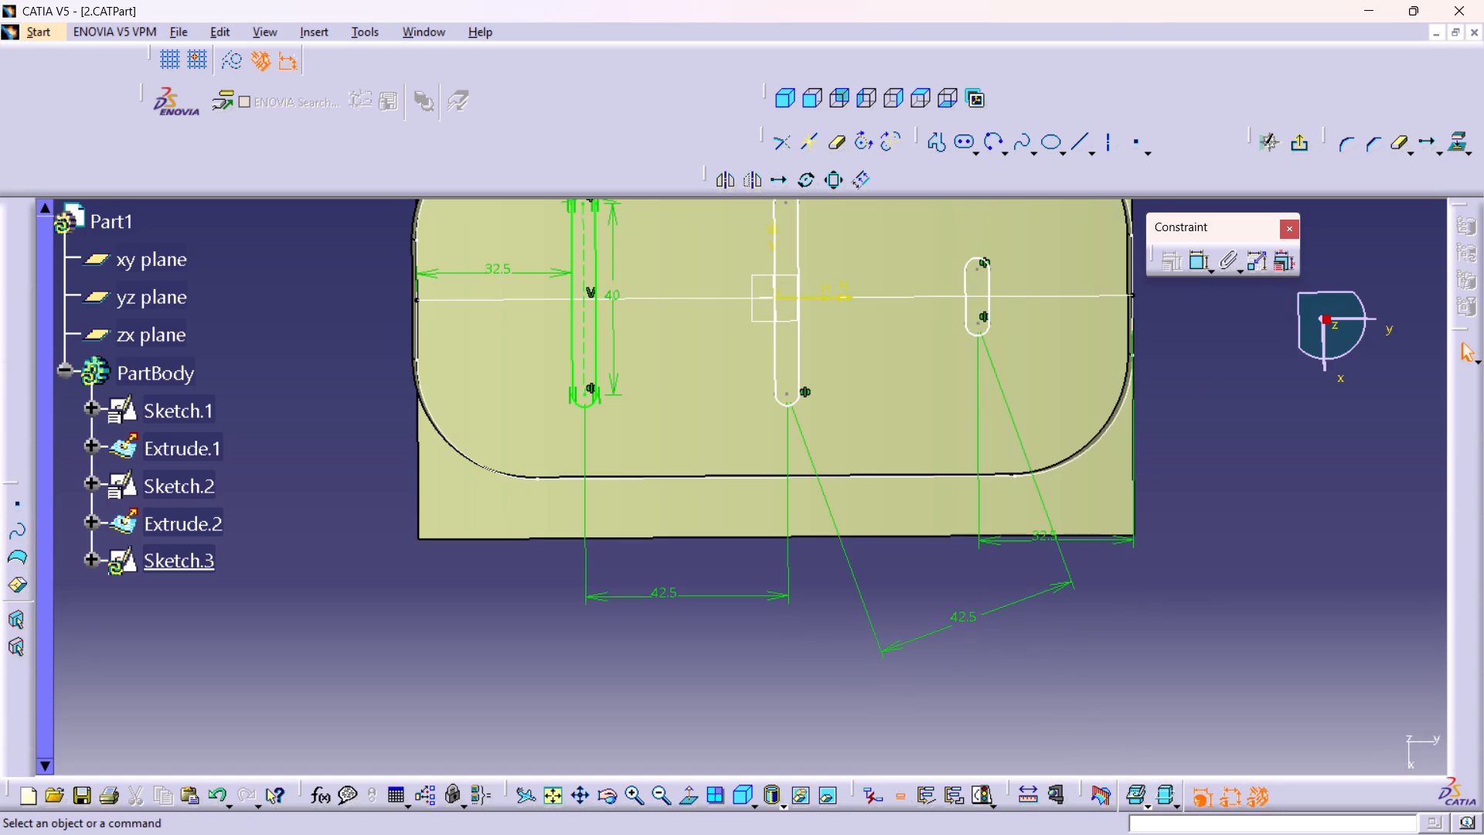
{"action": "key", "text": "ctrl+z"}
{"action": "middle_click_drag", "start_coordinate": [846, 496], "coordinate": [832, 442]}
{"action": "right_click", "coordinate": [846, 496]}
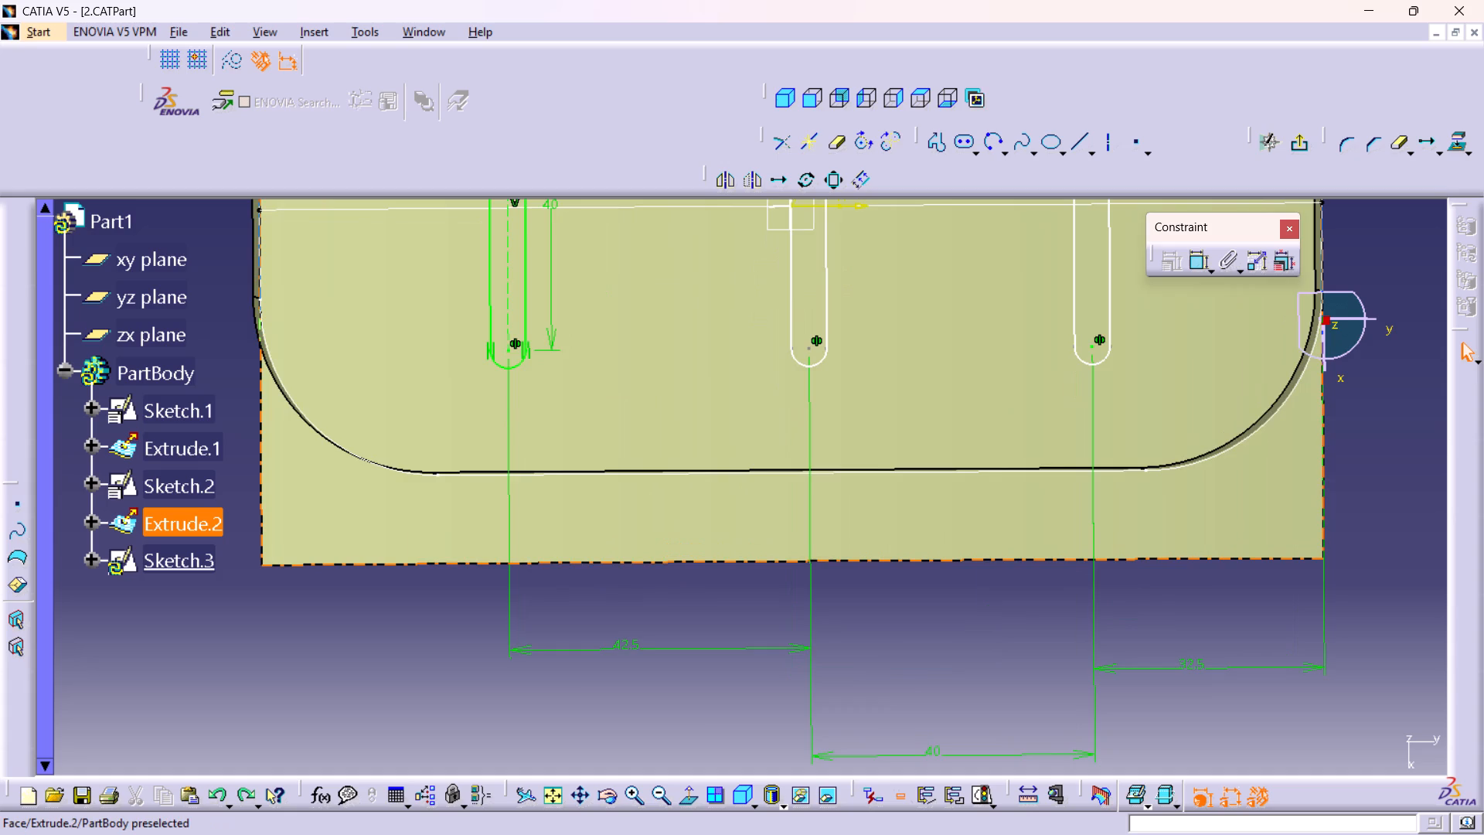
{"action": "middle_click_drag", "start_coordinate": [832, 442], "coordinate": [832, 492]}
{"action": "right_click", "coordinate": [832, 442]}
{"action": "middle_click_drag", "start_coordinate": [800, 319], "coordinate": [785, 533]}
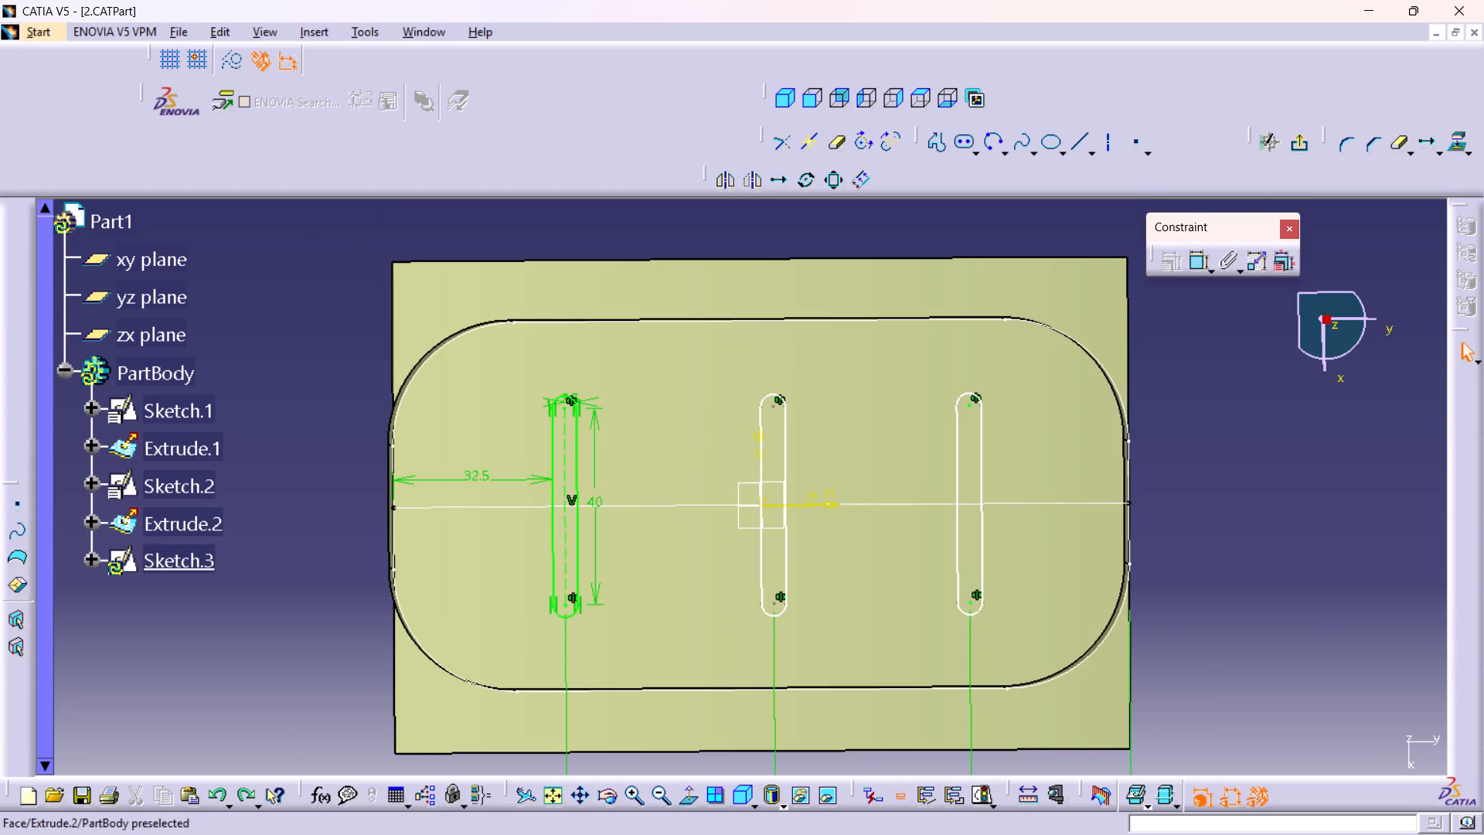
Add a radius constraint to the middle hole's upper end arc.
{"action": "left_click", "coordinate": [771, 395]}
{"action": "double_click", "coordinate": [771, 395]}
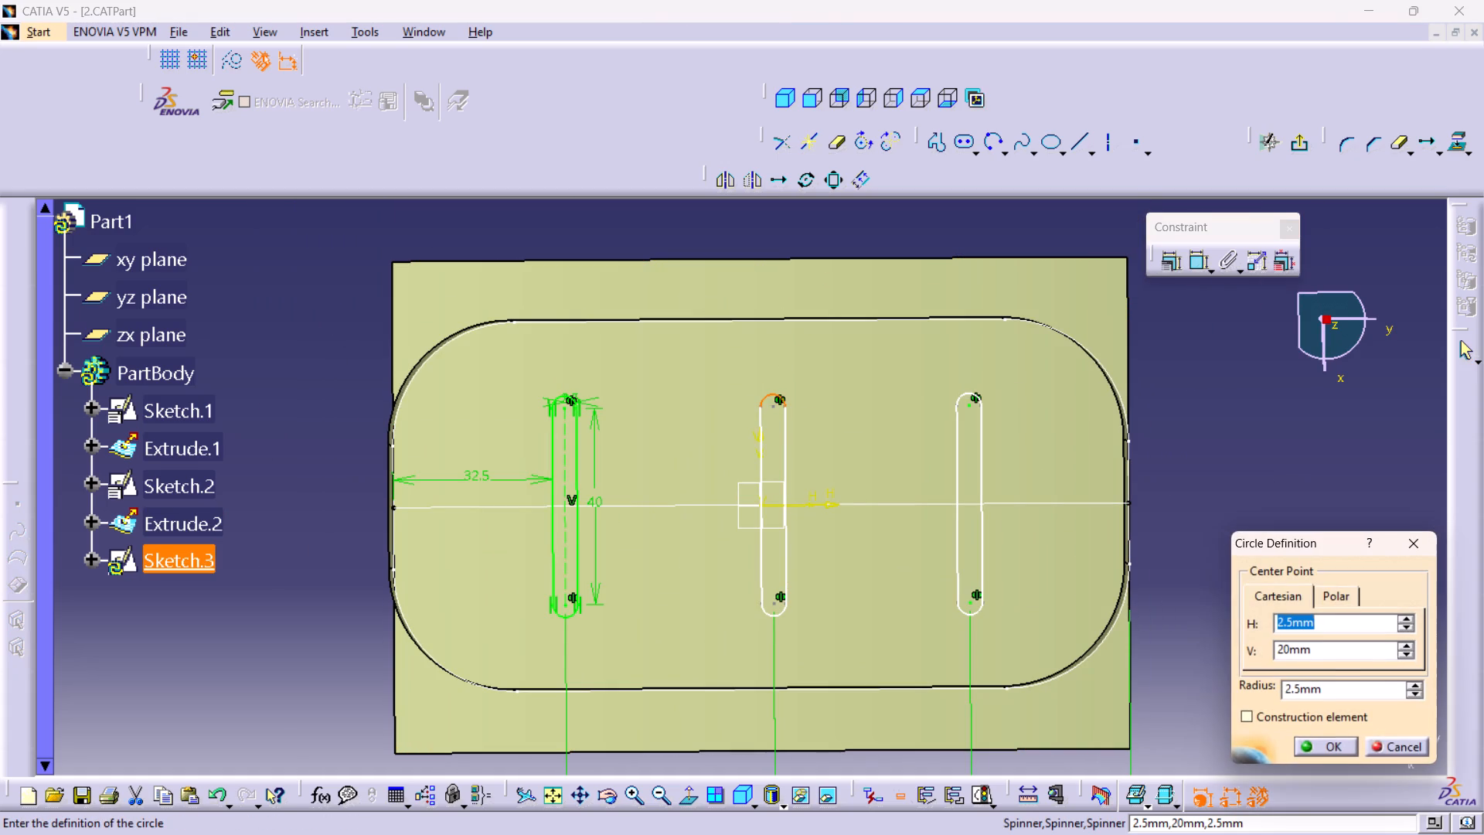
{"action": "double_click", "coordinate": [1207, 261]}
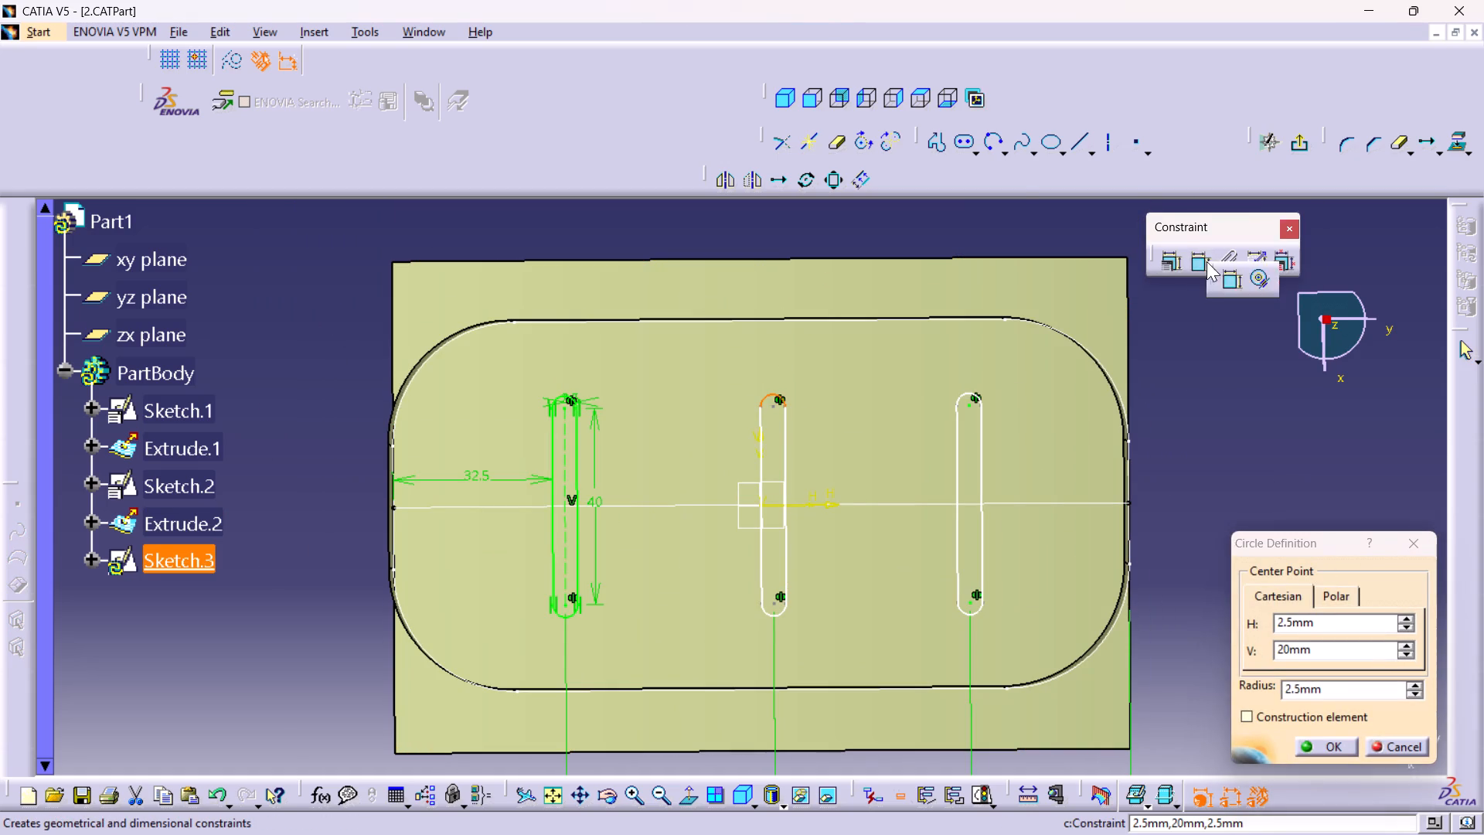
{"action": "double_click", "coordinate": [1200, 268]}
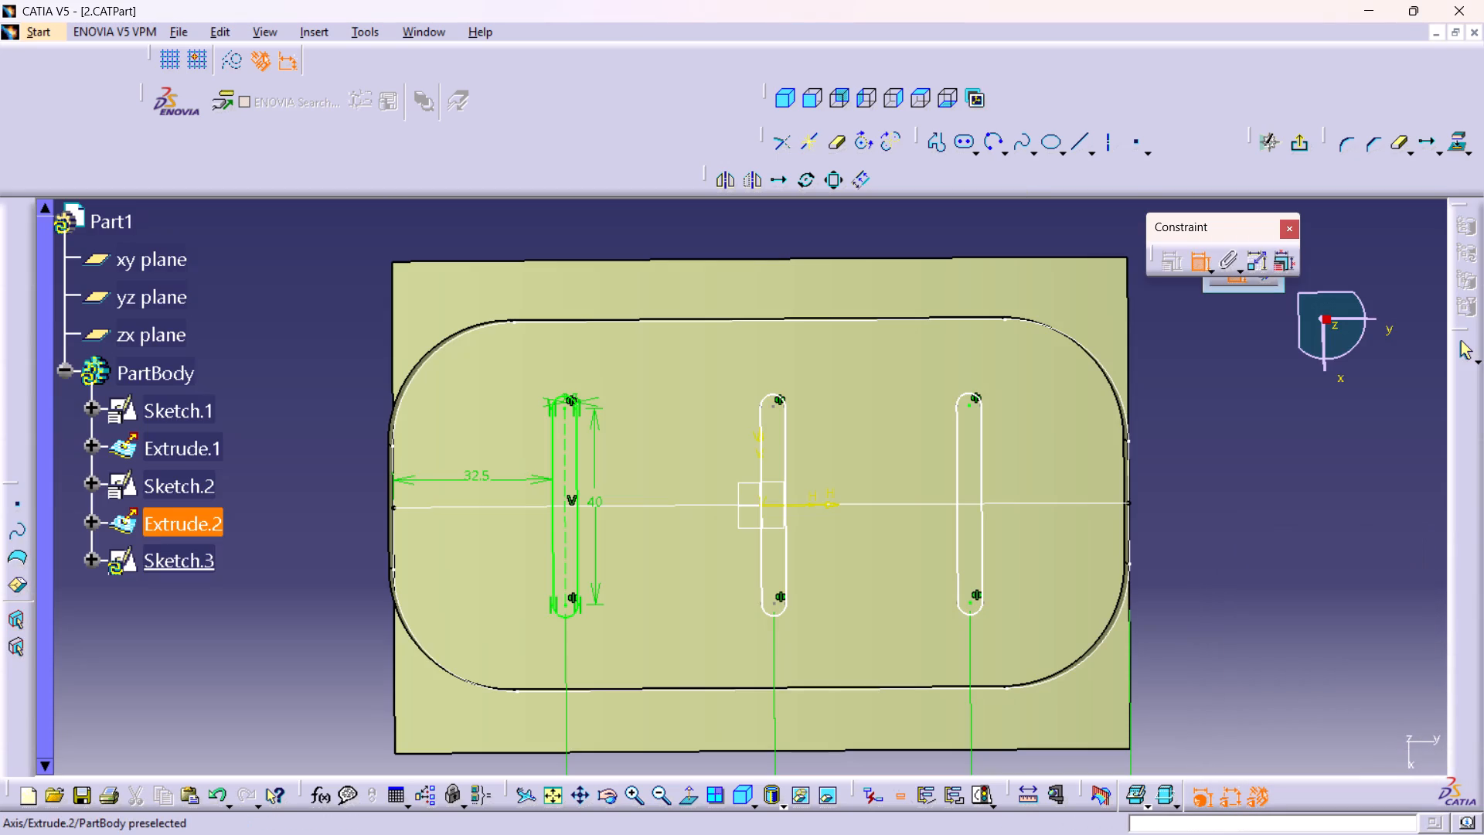
{"action": "double_click", "coordinate": [774, 390]}
{"action": "double_click", "coordinate": [774, 390]}
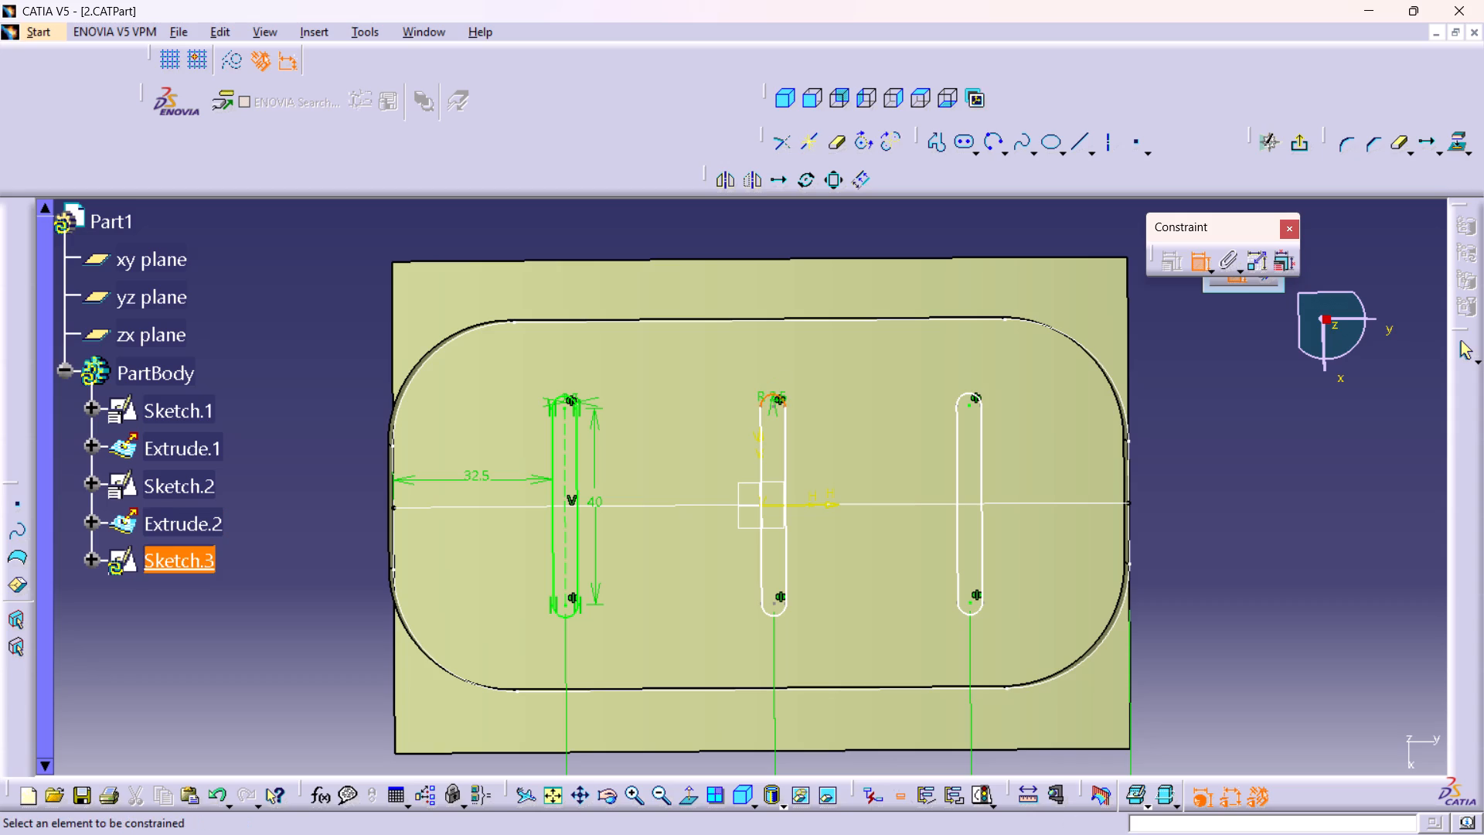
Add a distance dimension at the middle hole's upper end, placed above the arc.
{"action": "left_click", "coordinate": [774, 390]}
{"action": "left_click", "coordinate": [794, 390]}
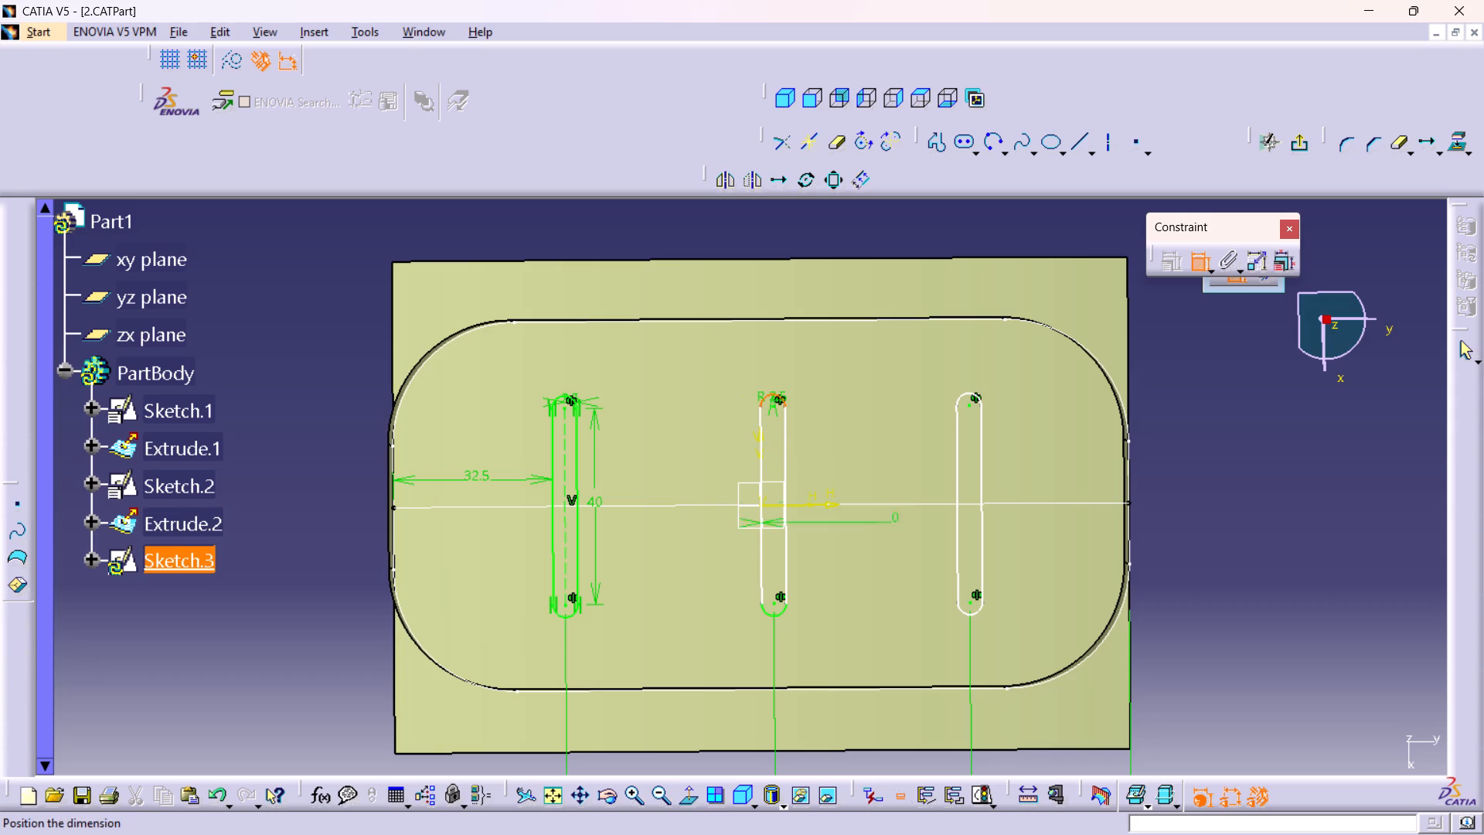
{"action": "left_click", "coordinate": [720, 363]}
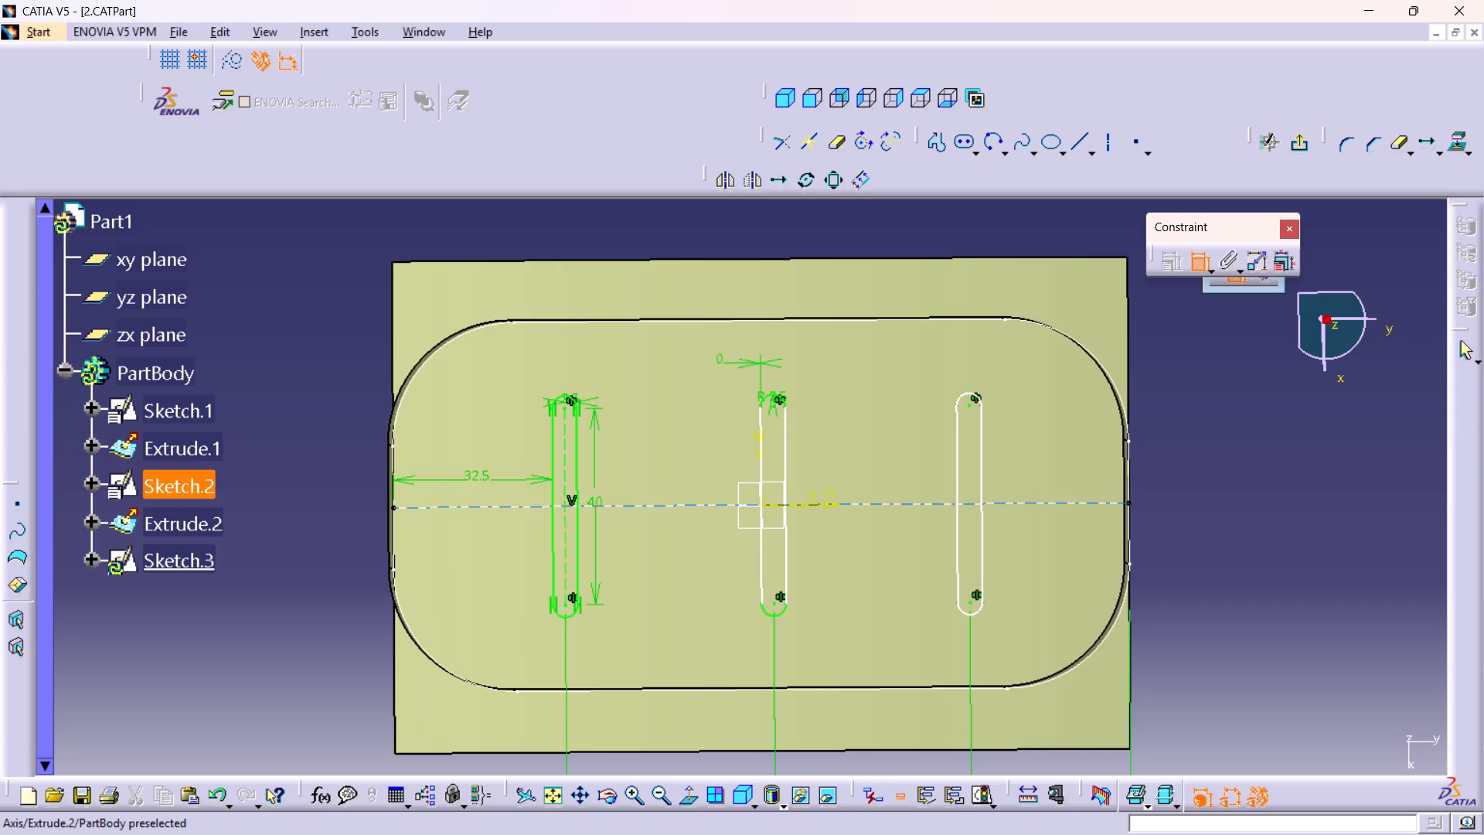
Examine the spacing dimensions between the three holes and the constraints around the middle hole.
{"action": "middle_click_drag", "start_coordinate": [841, 565], "coordinate": [810, 442]}
{"action": "middle_click_drag", "start_coordinate": [850, 507], "coordinate": [874, 436]}
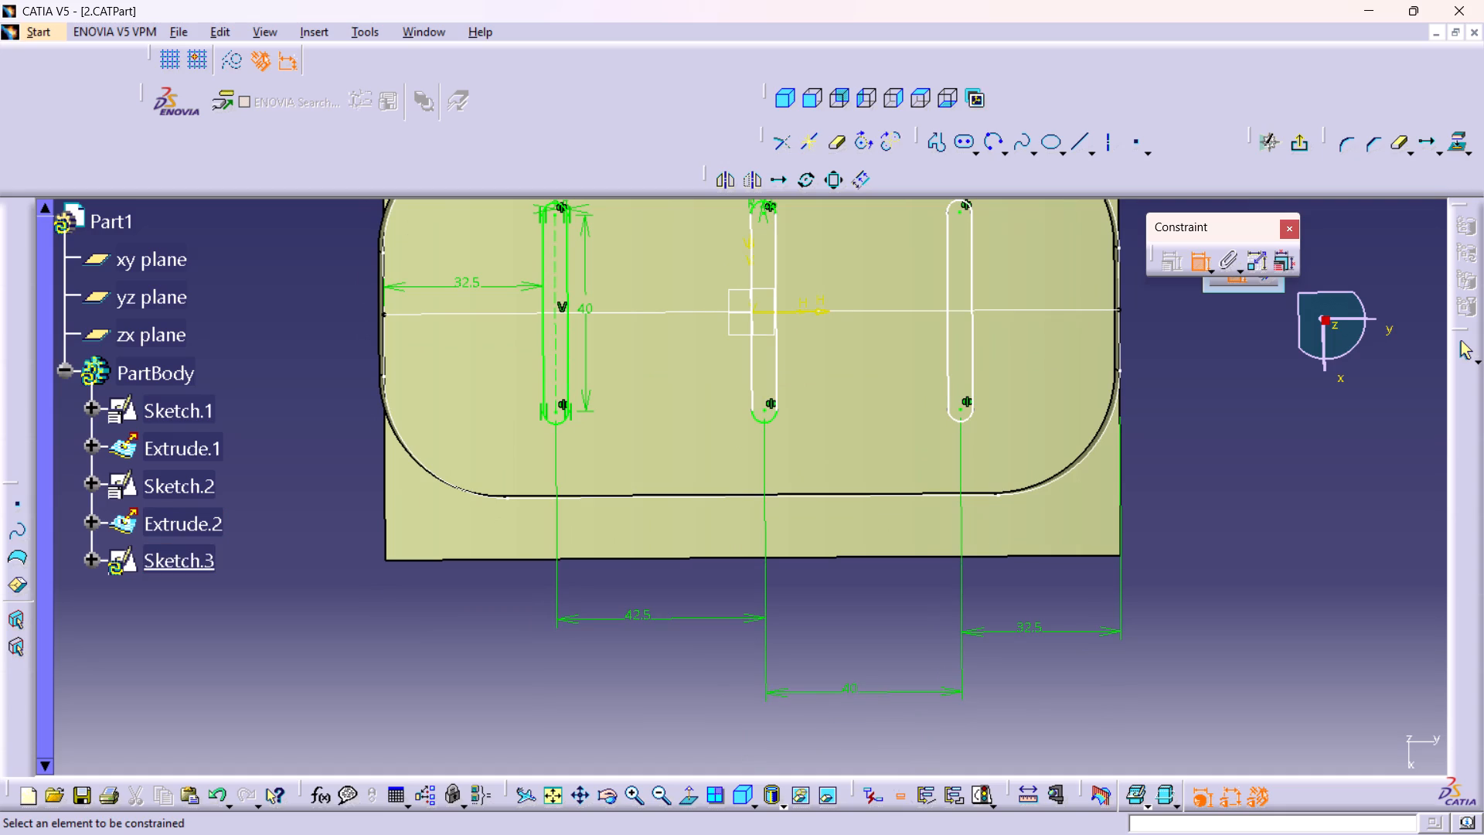
{"action": "middle_click_drag", "start_coordinate": [684, 533], "coordinate": [839, 582]}
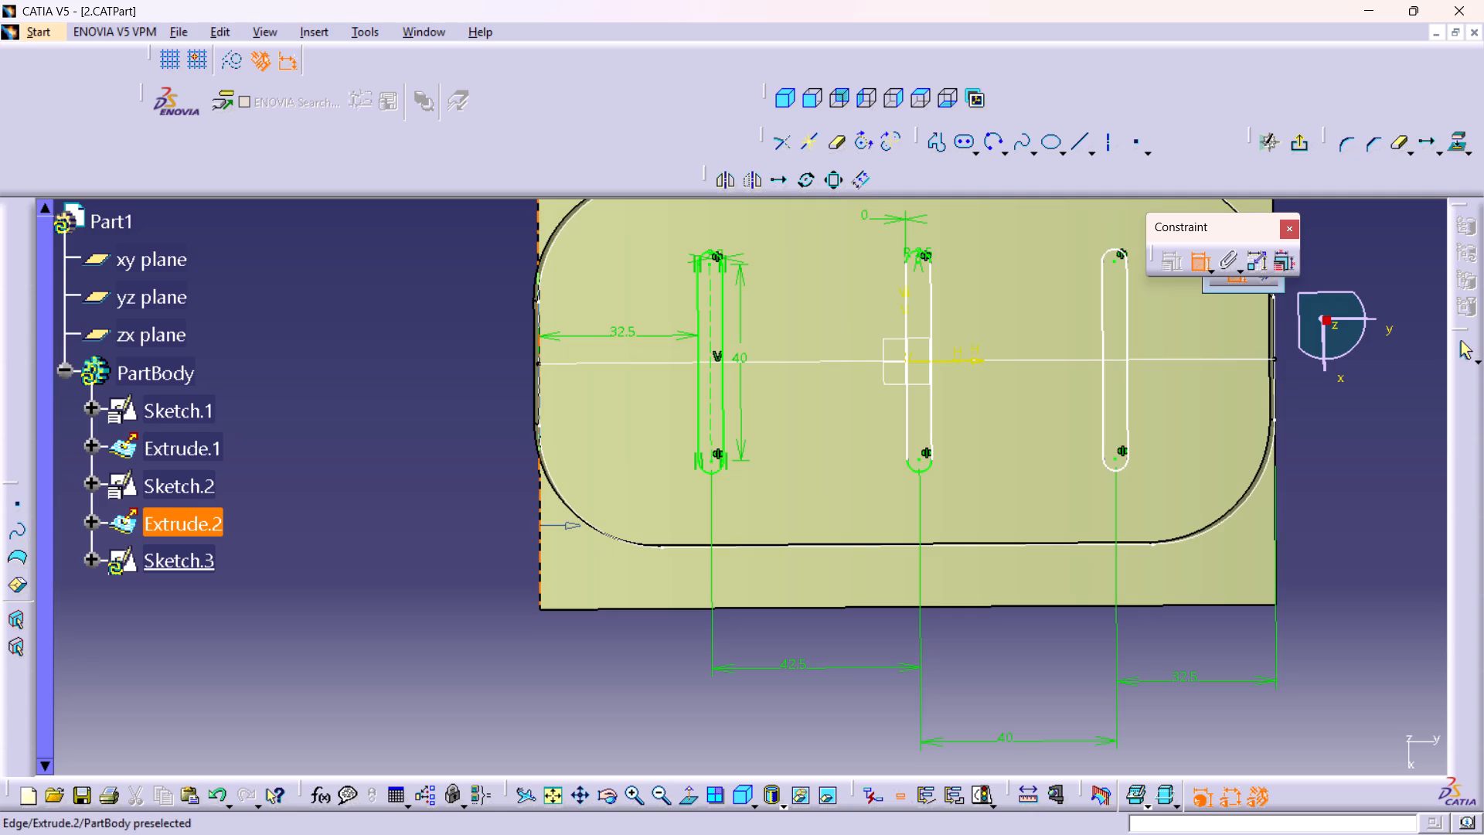
{"action": "middle_click_drag", "start_coordinate": [778, 498], "coordinate": [778, 465]}
{"action": "right_click", "coordinate": [778, 498]}
{"action": "middle_click_drag", "start_coordinate": [1048, 433], "coordinate": [766, 297]}
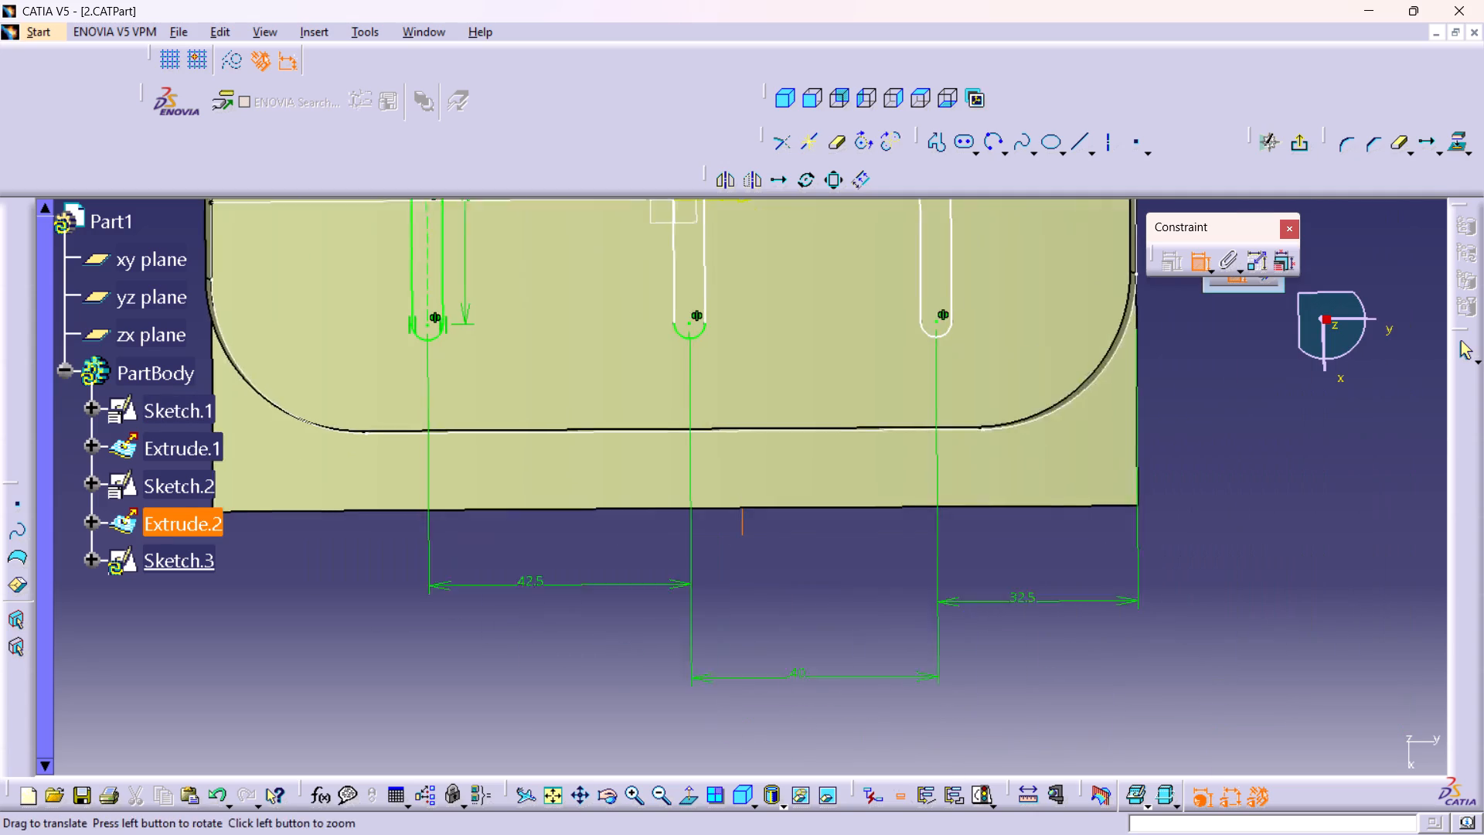
{"action": "middle_click_drag", "start_coordinate": [766, 297], "coordinate": [719, 233]}
{"action": "middle_click_drag", "start_coordinate": [776, 302], "coordinate": [791, 386]}
{"action": "right_click", "coordinate": [776, 302]}
{"action": "middle_click_drag", "start_coordinate": [787, 338], "coordinate": [811, 450]}
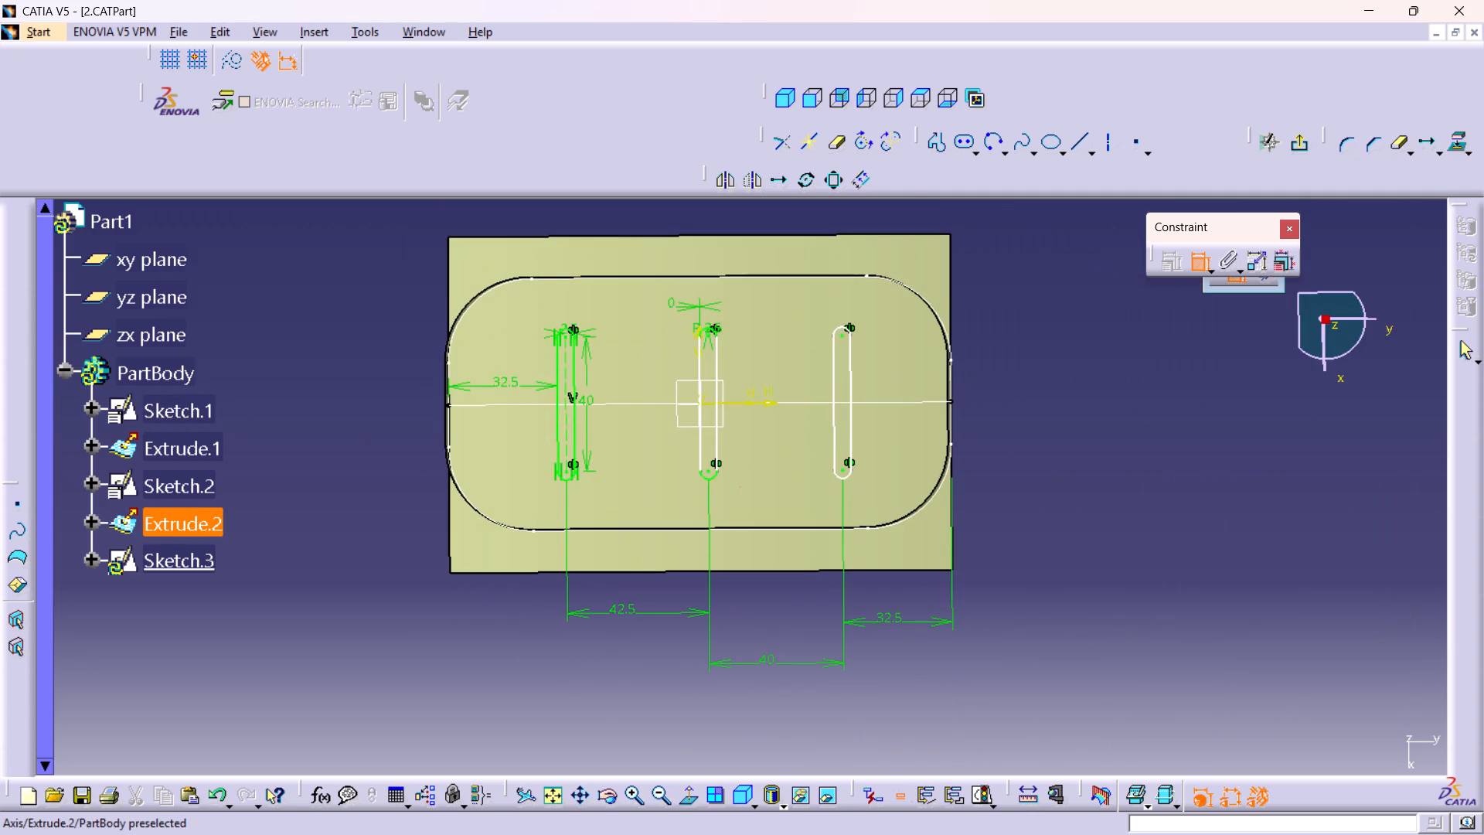
{"action": "middle_click_drag", "start_coordinate": [748, 428], "coordinate": [709, 303]}
{"action": "right_click", "coordinate": [747, 427]}
{"action": "middle_click_drag", "start_coordinate": [723, 334], "coordinate": [785, 567]}
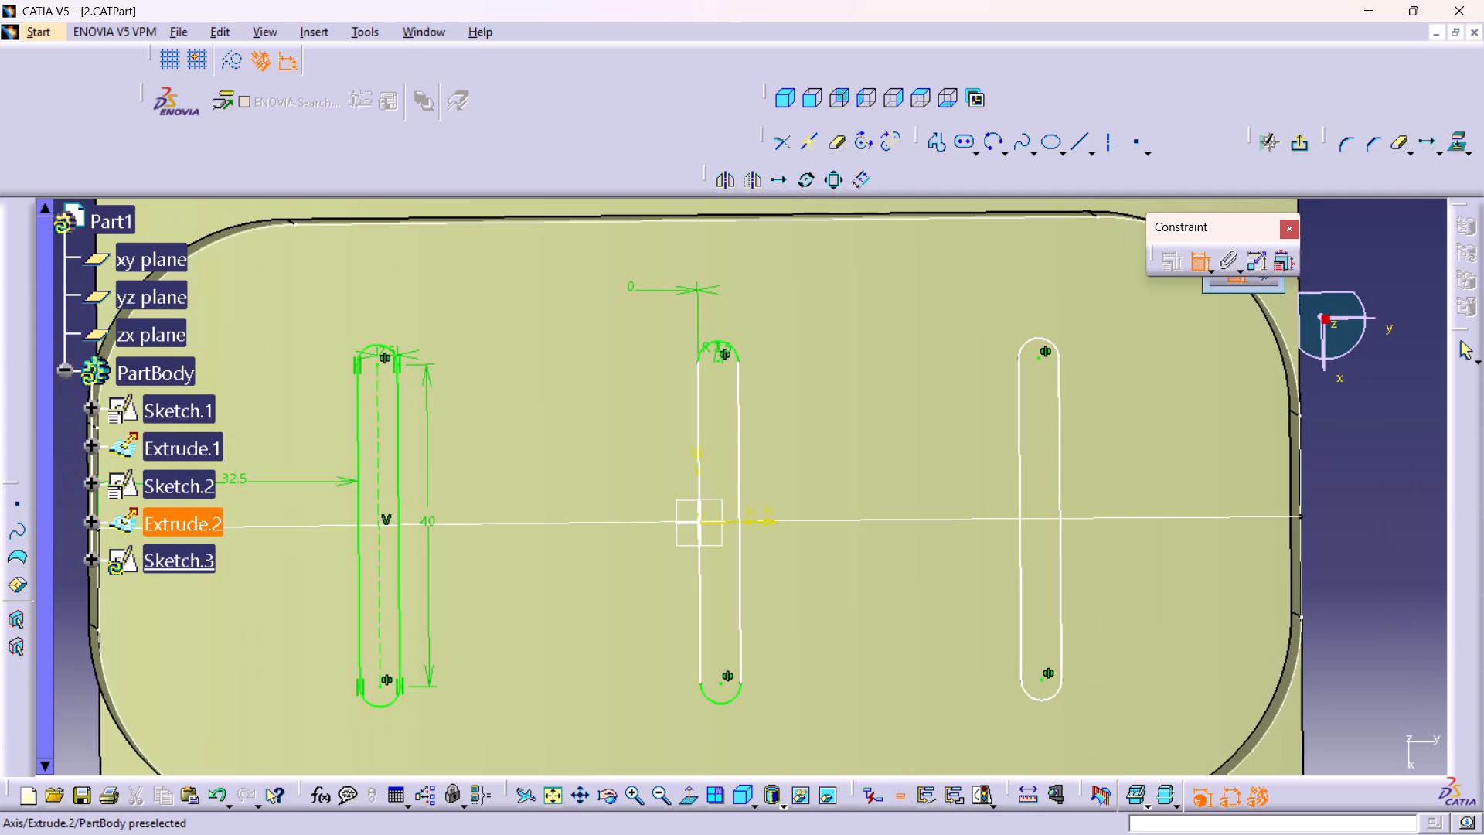
{"action": "middle_click_drag", "start_coordinate": [743, 694], "coordinate": [741, 517]}
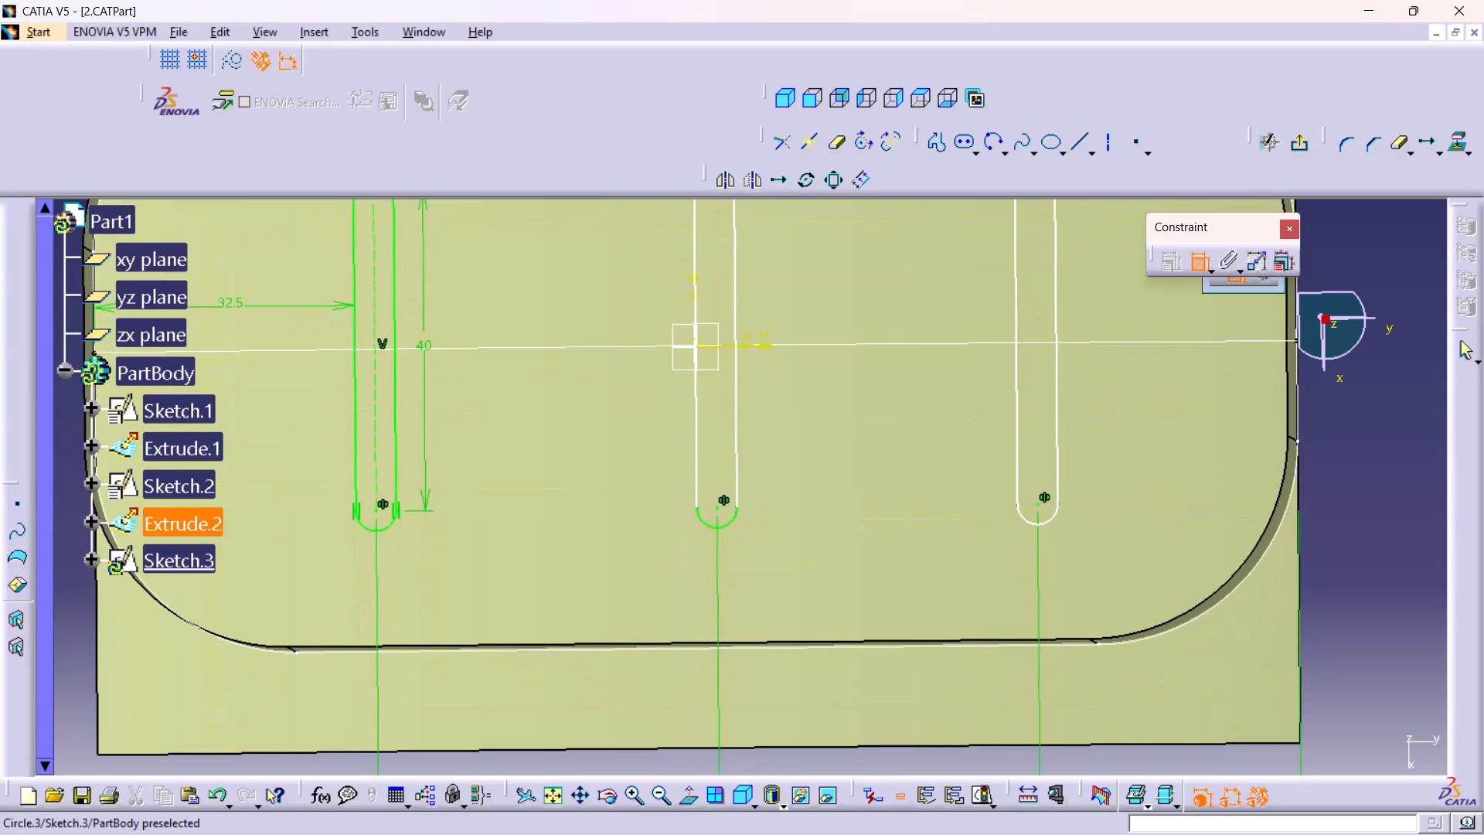
{"action": "middle_click_drag", "start_coordinate": [829, 640], "coordinate": [860, 326]}
{"action": "middle_click_drag", "start_coordinate": [965, 478], "coordinate": [788, 599]}
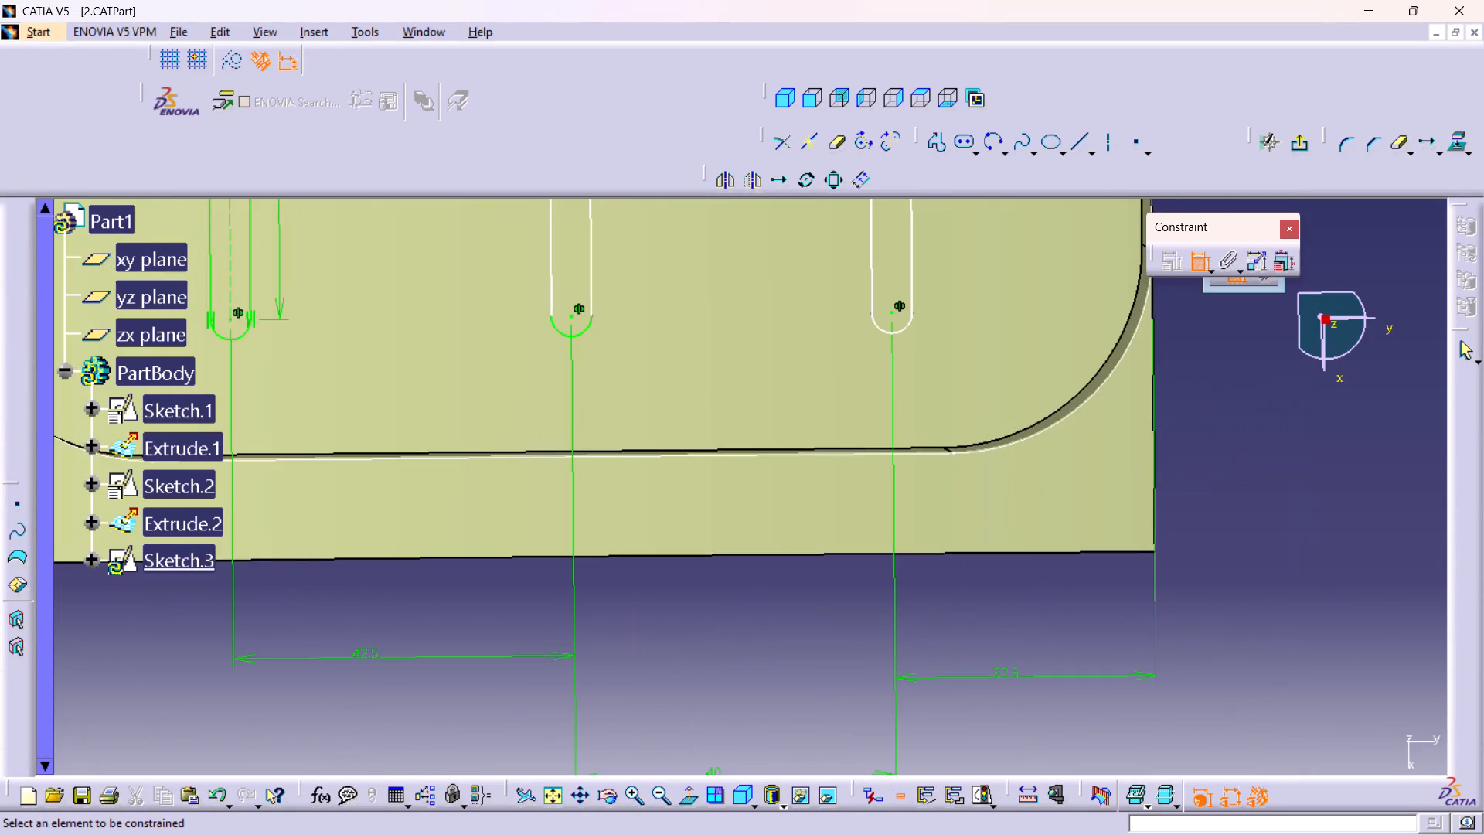
{"action": "middle_click_drag", "start_coordinate": [788, 599], "coordinate": [800, 702]}
{"action": "middle_click_drag", "start_coordinate": [764, 475], "coordinate": [860, 653]}
{"action": "middle_click_drag", "start_coordinate": [866, 536], "coordinate": [883, 605]}
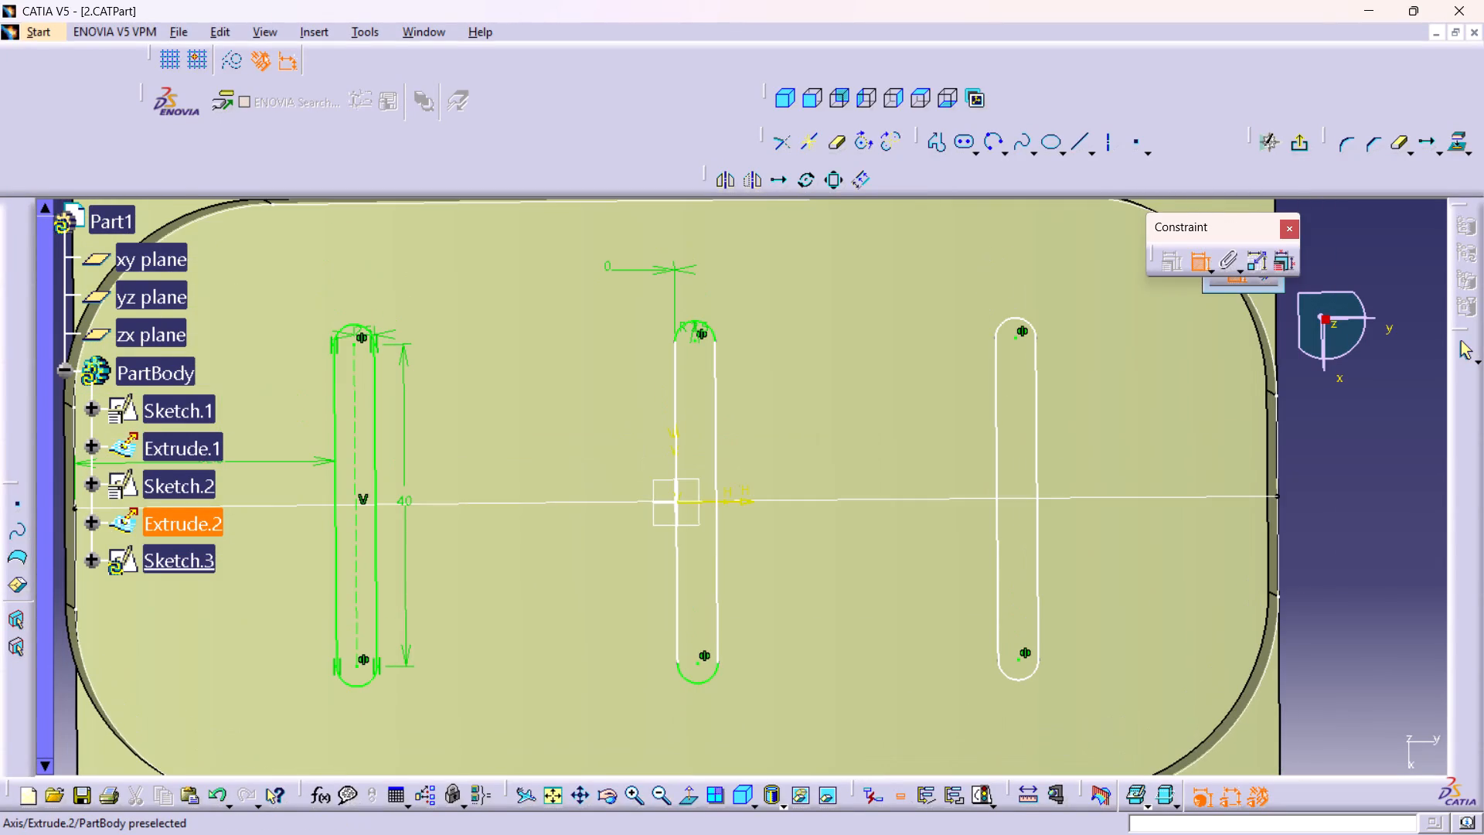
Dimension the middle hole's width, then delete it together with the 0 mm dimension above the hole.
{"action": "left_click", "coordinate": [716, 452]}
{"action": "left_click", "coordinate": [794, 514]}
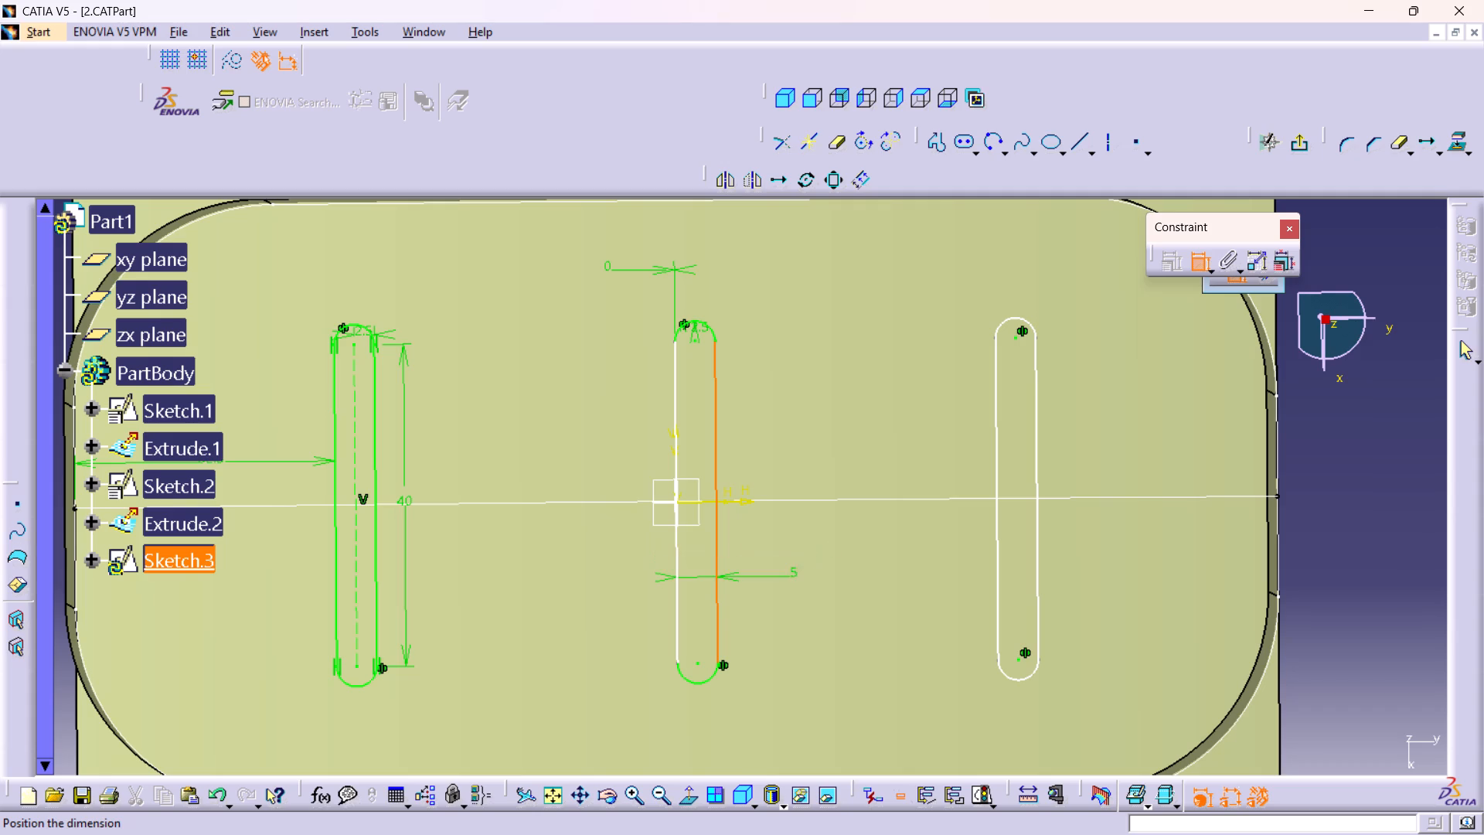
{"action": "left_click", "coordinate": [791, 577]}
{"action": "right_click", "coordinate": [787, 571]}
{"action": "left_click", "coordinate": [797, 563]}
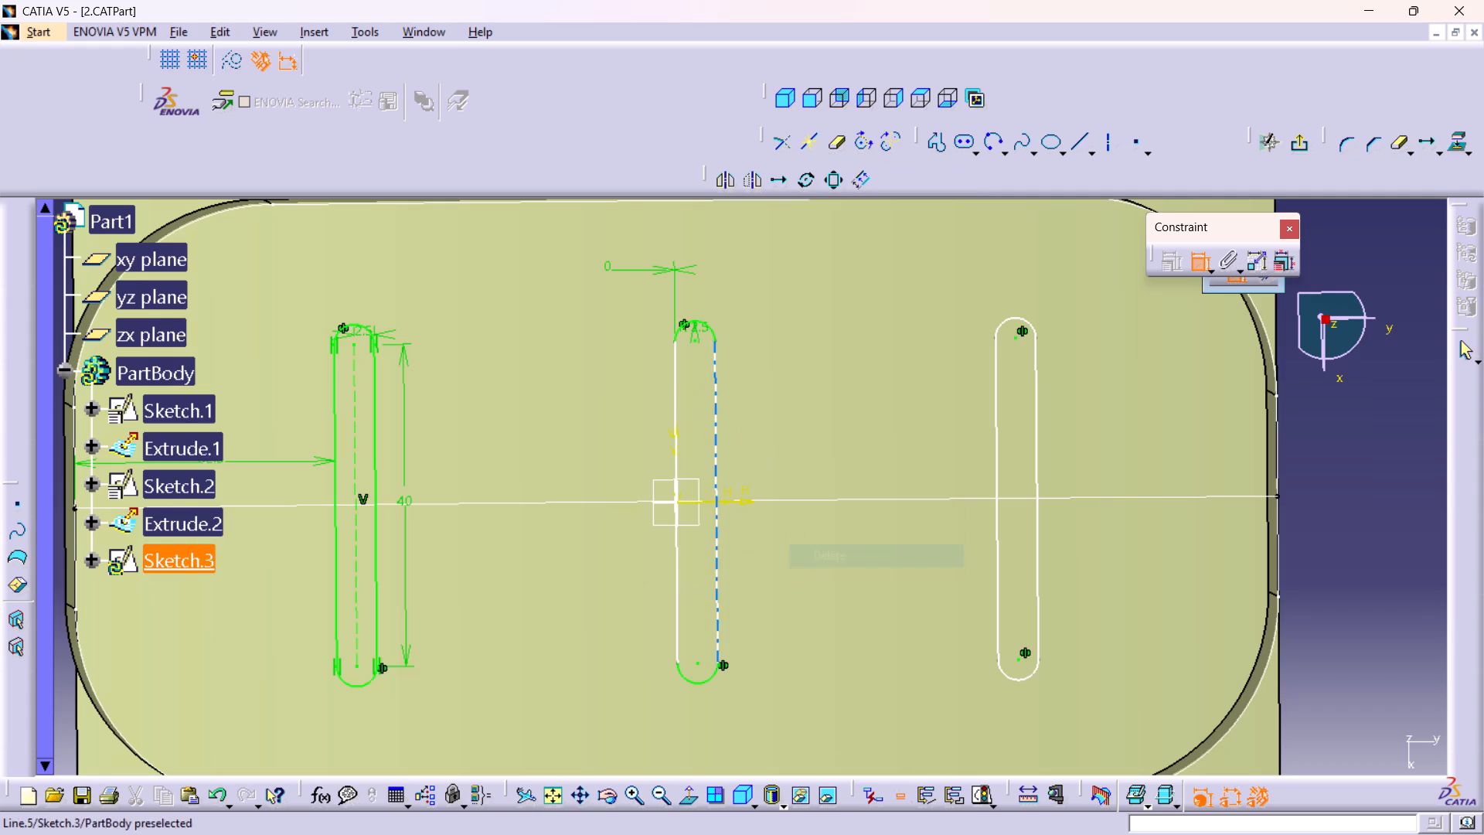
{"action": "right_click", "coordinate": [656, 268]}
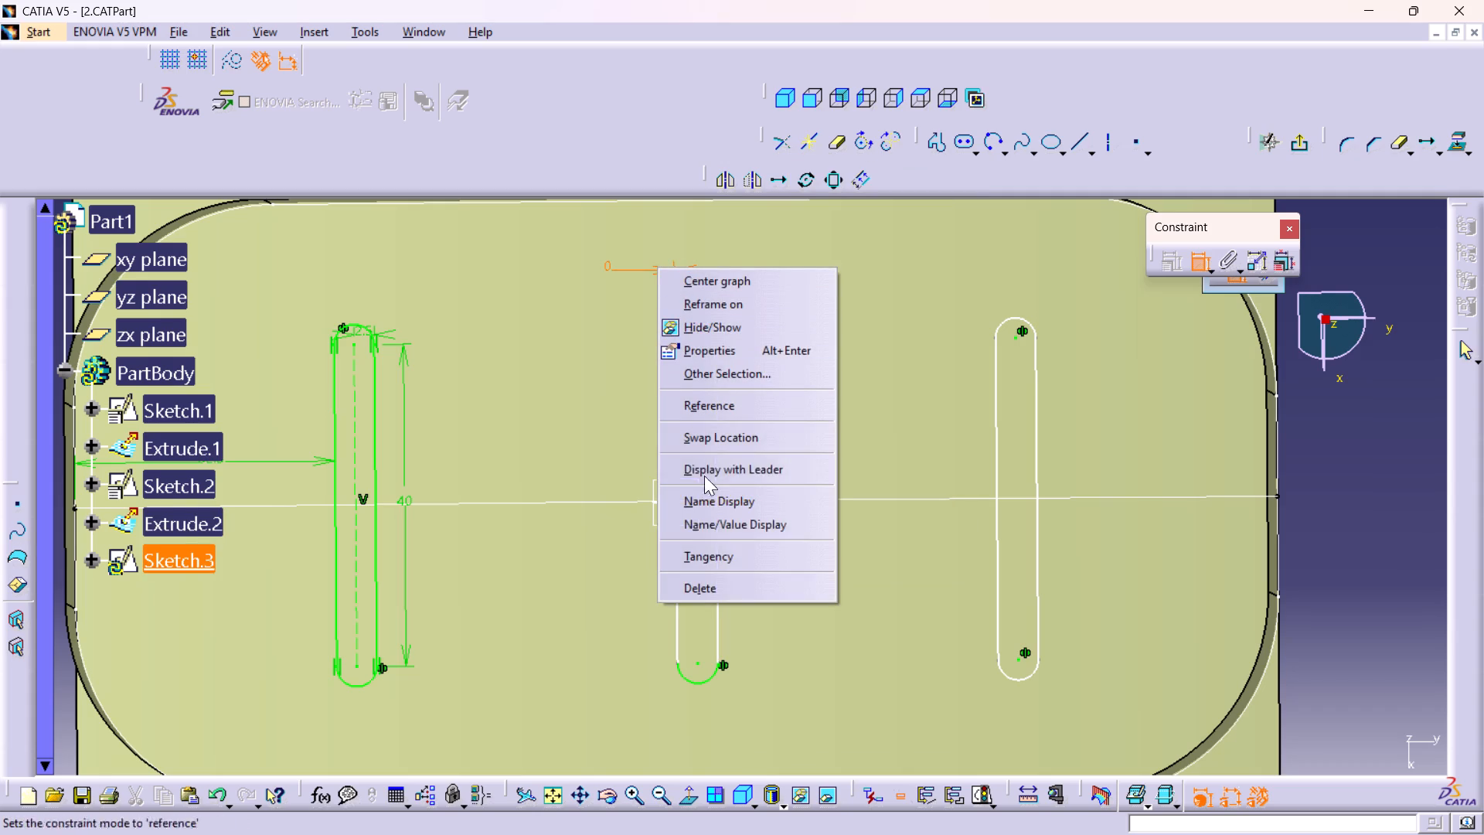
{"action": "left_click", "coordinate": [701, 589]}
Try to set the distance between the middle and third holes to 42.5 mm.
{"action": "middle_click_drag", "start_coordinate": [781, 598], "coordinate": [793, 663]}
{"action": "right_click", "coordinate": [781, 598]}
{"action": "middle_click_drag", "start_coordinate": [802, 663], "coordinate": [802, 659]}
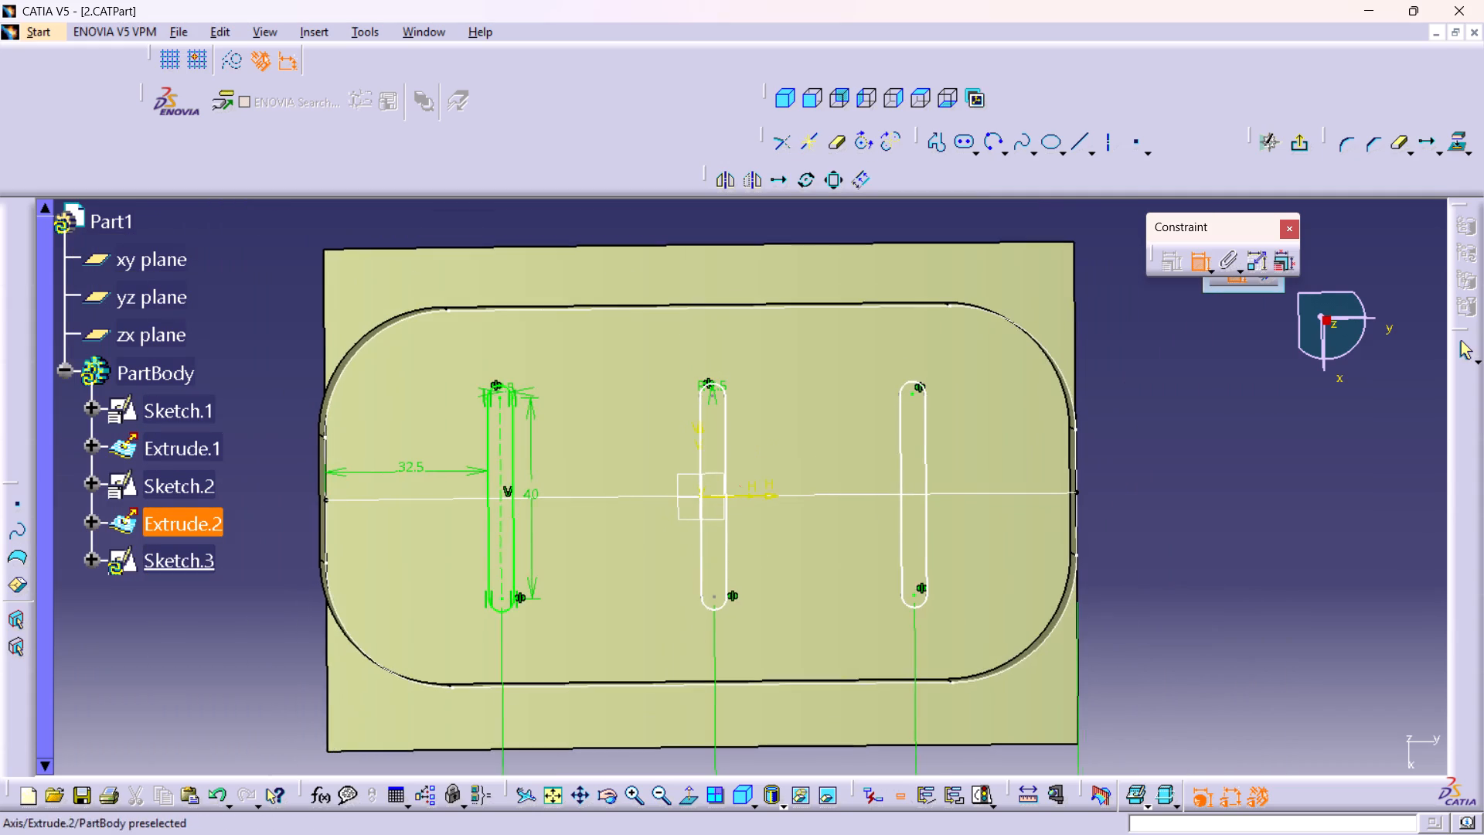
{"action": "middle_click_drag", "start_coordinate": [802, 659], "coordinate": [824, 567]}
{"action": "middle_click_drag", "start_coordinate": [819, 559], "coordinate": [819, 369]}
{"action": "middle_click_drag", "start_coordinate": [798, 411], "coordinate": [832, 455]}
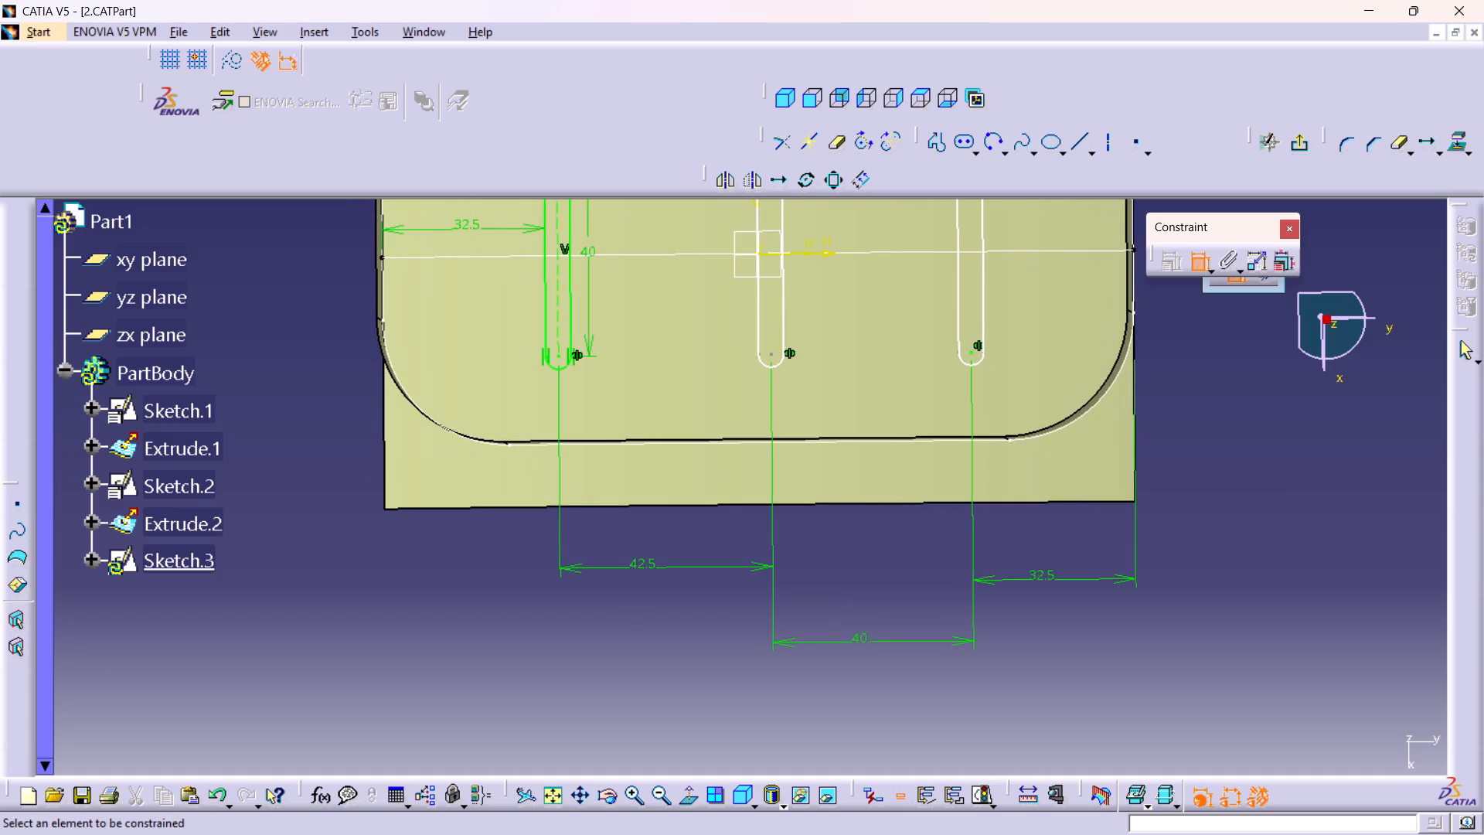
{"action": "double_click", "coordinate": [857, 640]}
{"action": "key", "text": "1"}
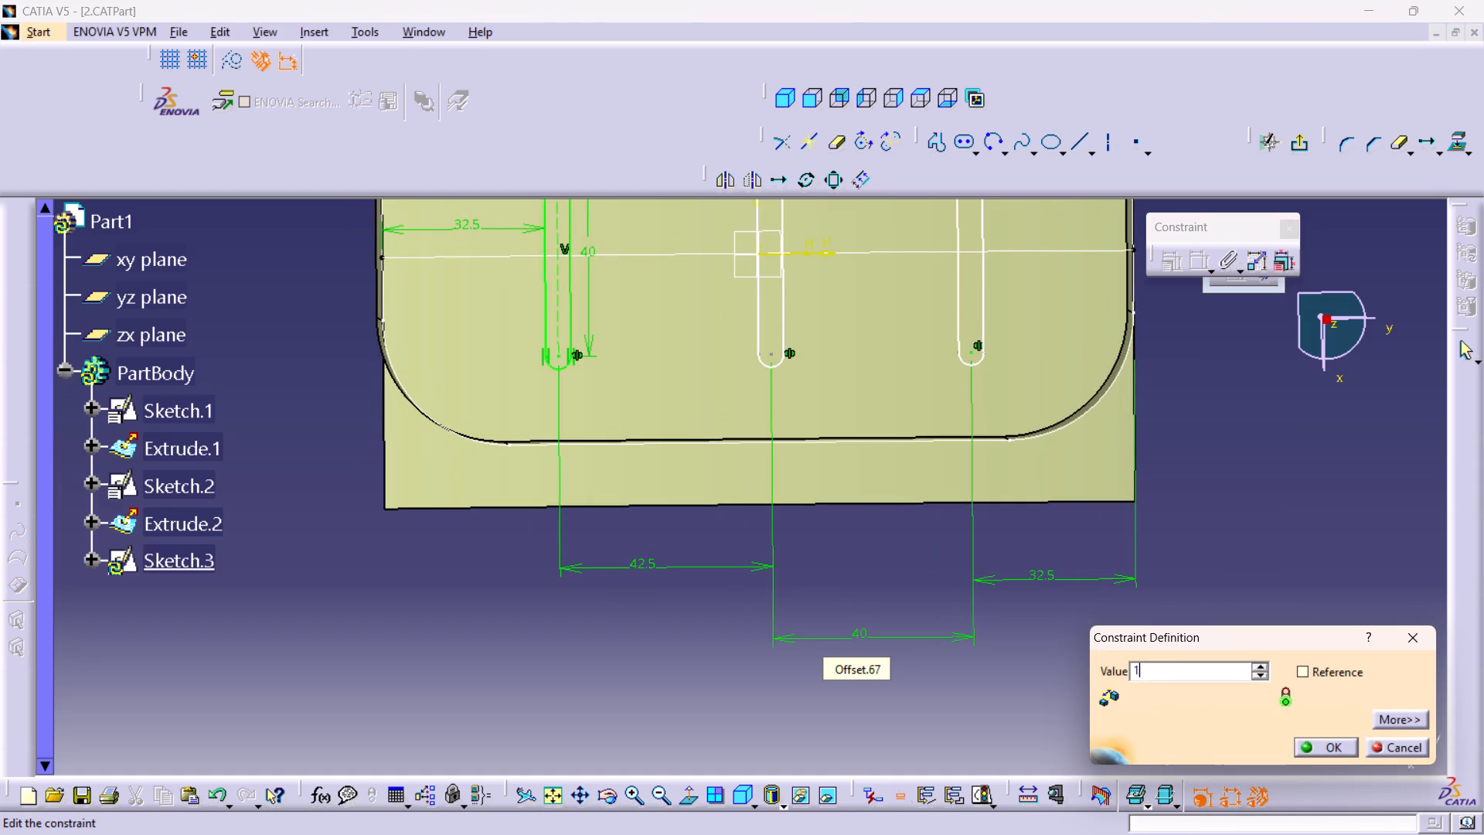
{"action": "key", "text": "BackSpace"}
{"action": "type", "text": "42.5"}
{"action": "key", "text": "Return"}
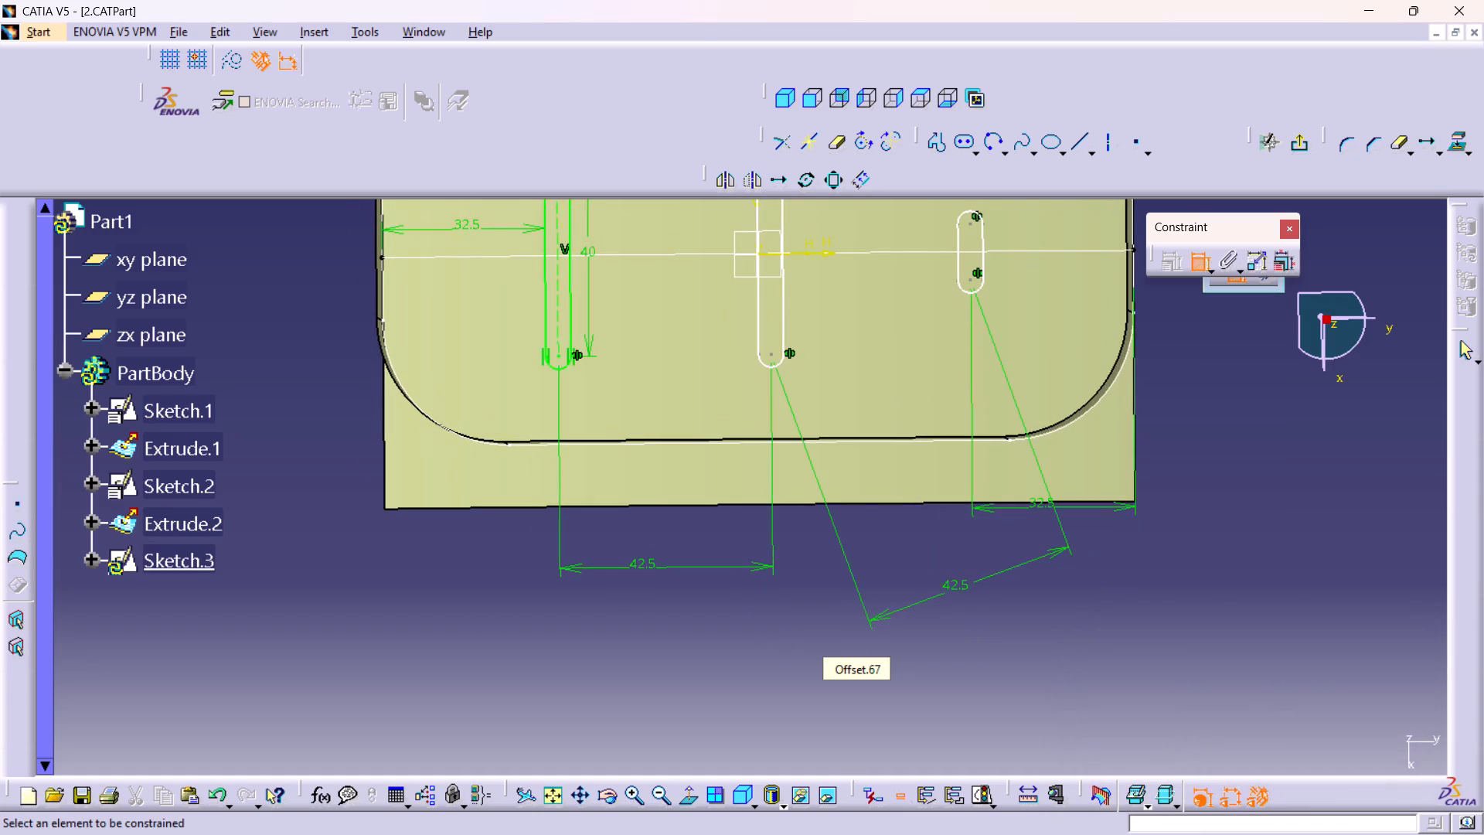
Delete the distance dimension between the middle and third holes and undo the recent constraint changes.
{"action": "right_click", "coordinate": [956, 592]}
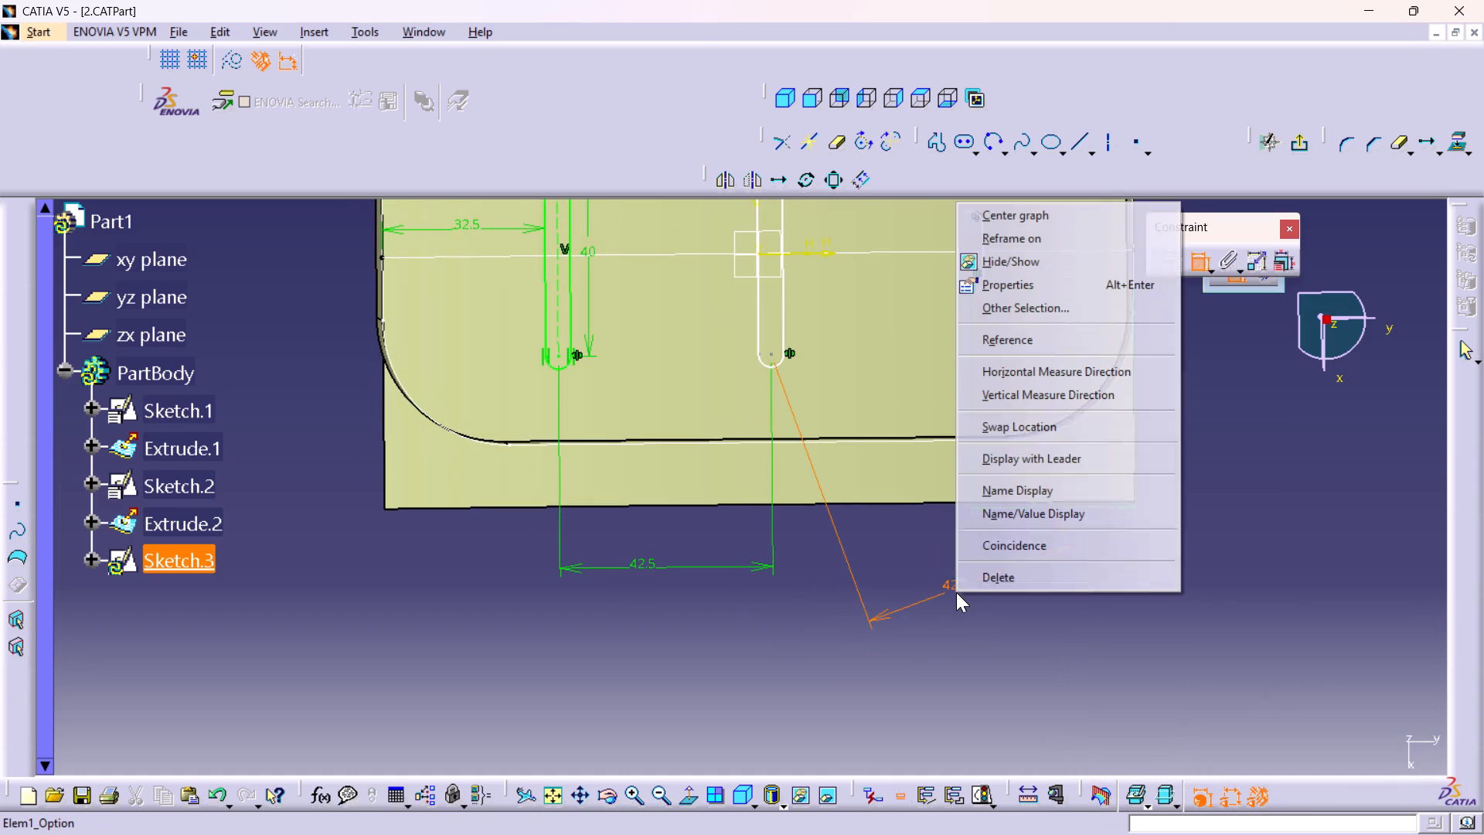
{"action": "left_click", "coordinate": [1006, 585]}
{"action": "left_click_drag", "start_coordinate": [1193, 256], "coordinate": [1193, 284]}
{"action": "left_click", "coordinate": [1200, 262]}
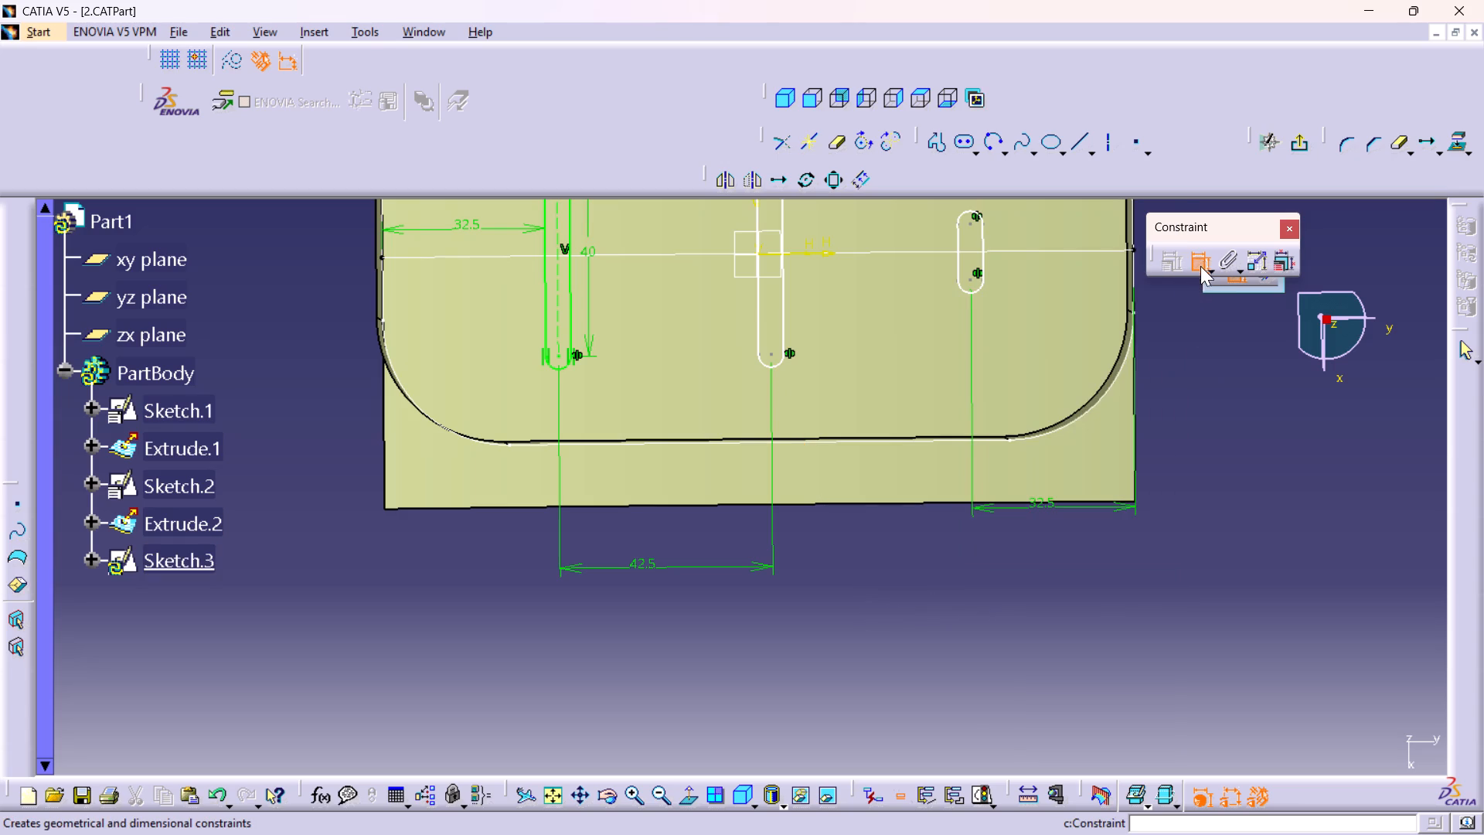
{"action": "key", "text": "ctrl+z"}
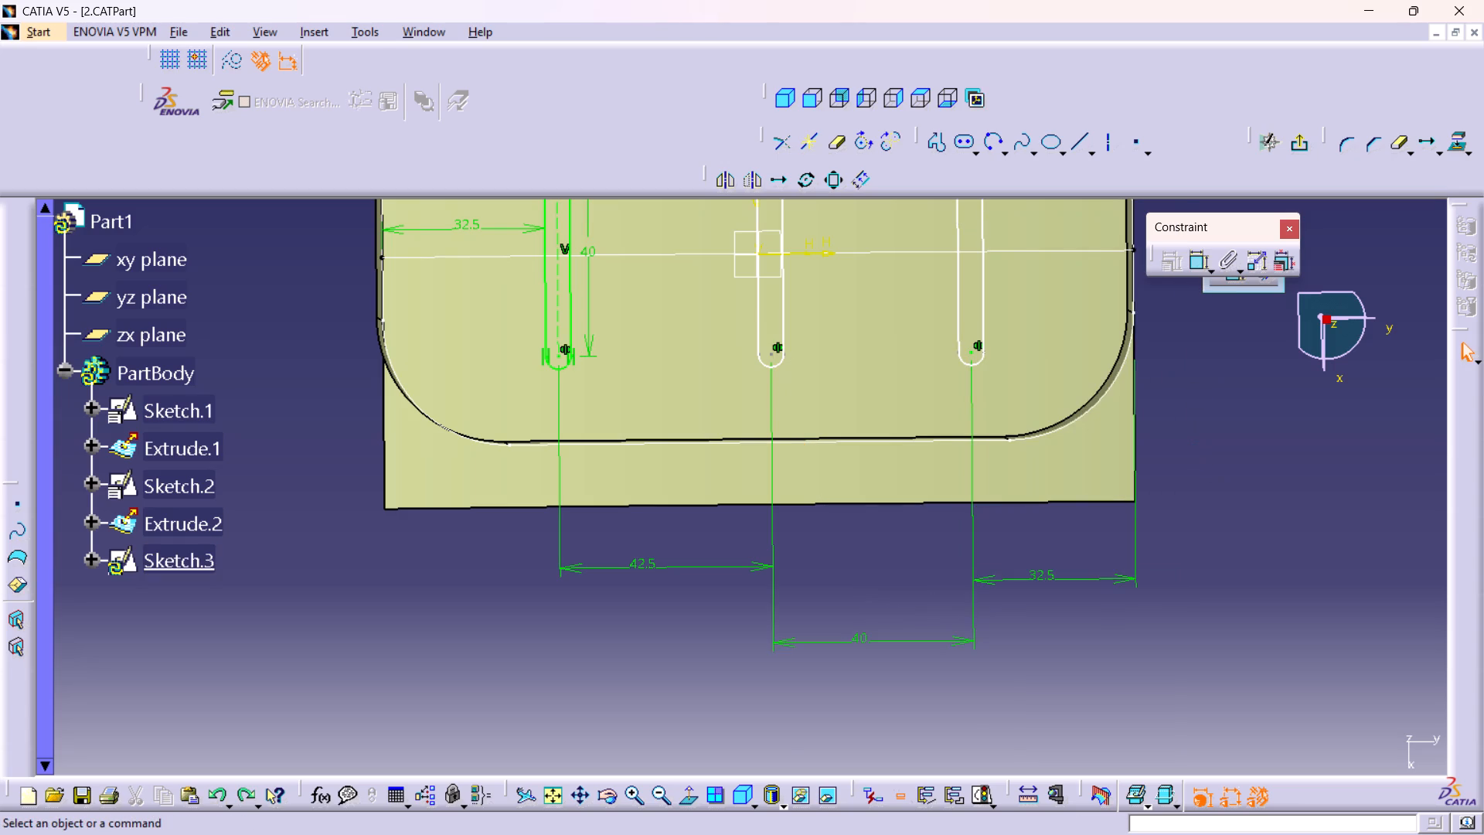
Delete the 32.5 mm dimension between the floor's outer edge and the first hole's side line.
{"action": "middle_click_drag", "start_coordinate": [871, 671], "coordinate": [863, 608]}
{"action": "right_click", "coordinate": [871, 671]}
{"action": "right_click", "coordinate": [868, 606]}
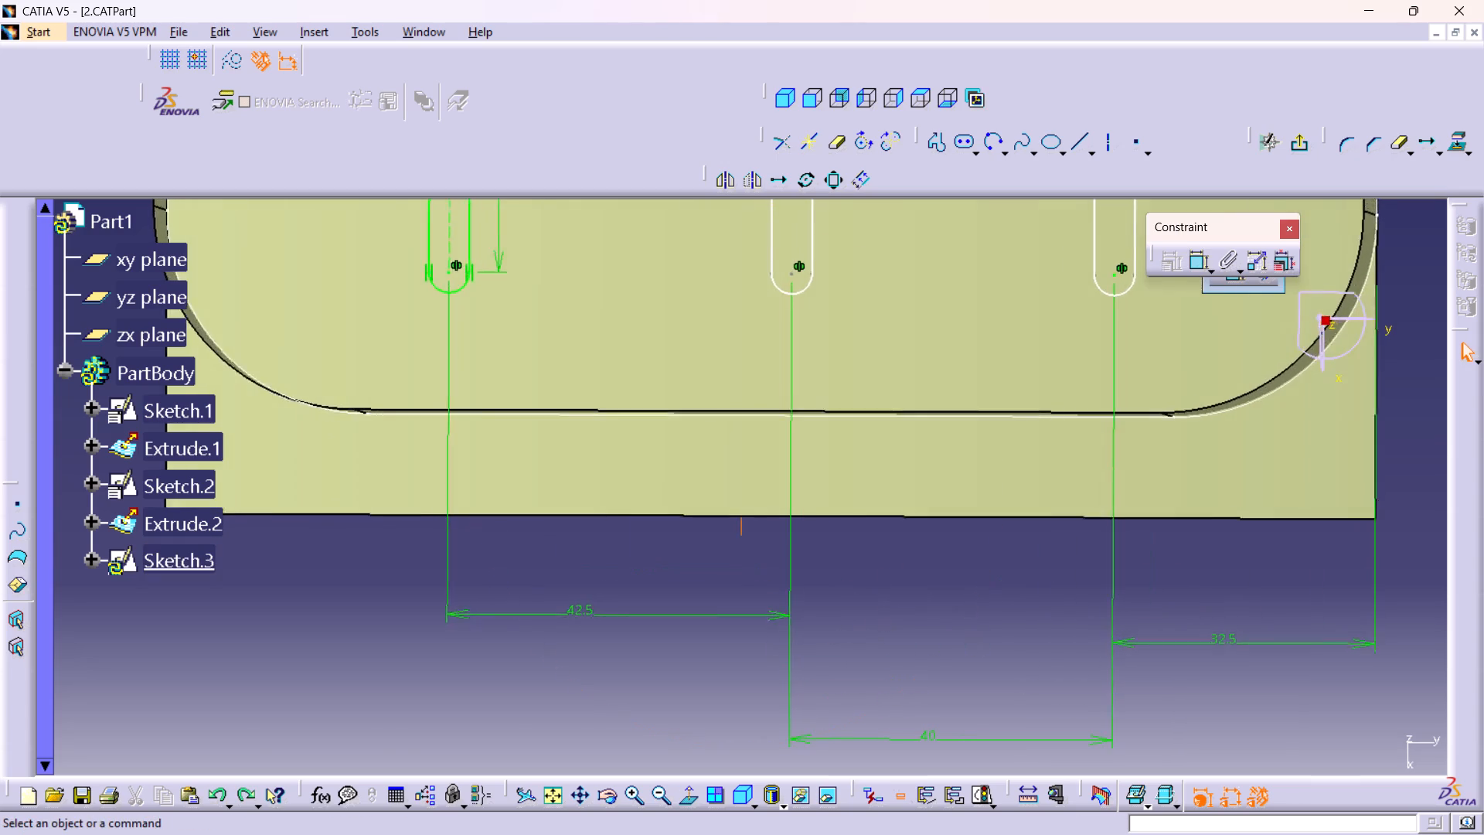
{"action": "middle_click_drag", "start_coordinate": [863, 608], "coordinate": [906, 742]}
{"action": "middle_click_drag", "start_coordinate": [834, 510], "coordinate": [842, 480]}
{"action": "right_click", "coordinate": [834, 510]}
{"action": "middle_click_drag", "start_coordinate": [846, 486], "coordinate": [870, 573]}
{"action": "left_click", "coordinate": [690, 795]}
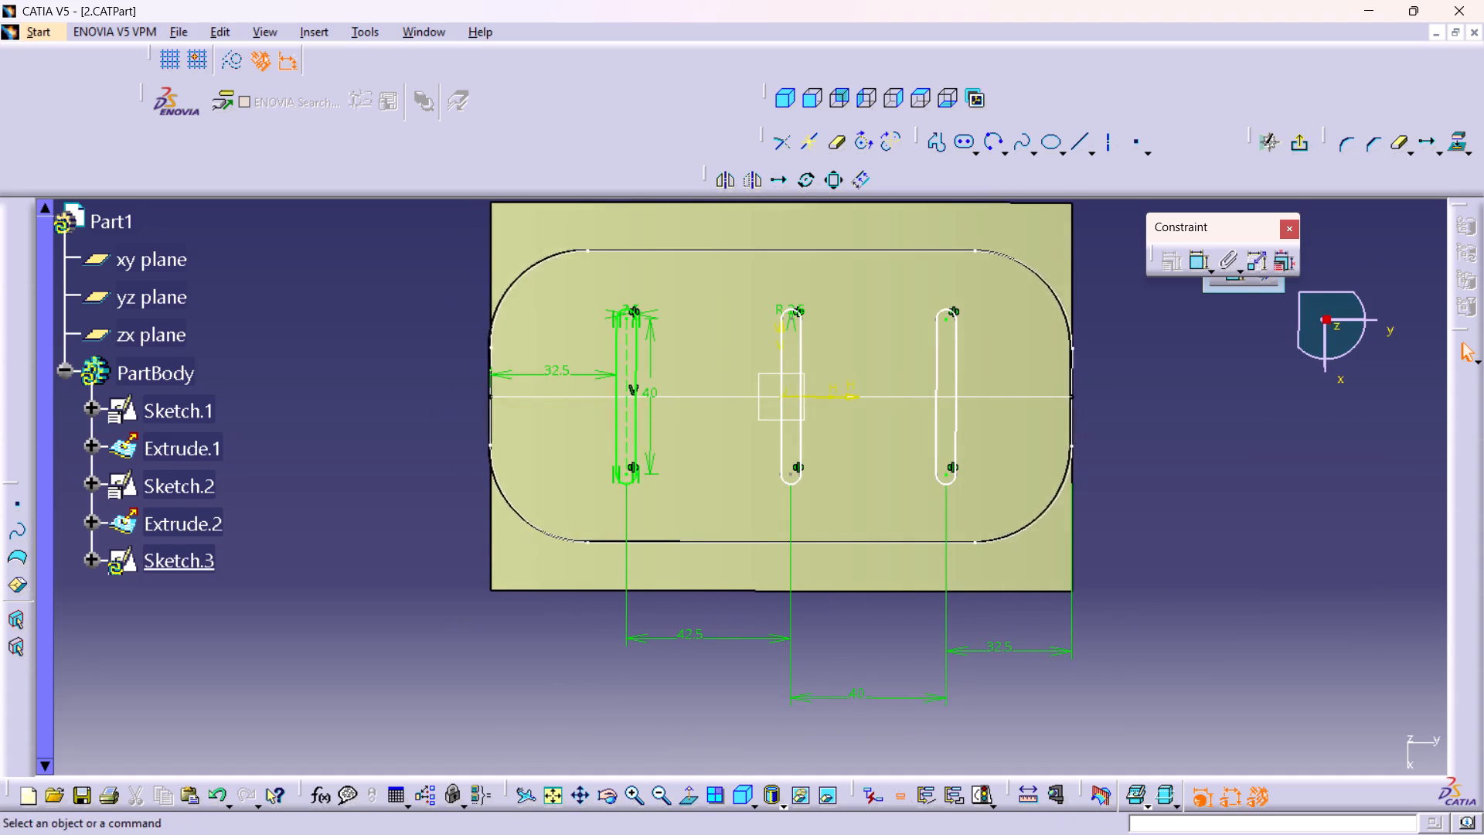
{"action": "middle_click_drag", "start_coordinate": [860, 565], "coordinate": [866, 507]}
{"action": "scroll", "coordinate": [860, 564], "scroll_direction": "up", "scroll_amount": 1}
{"action": "right_click", "coordinate": [860, 564]}
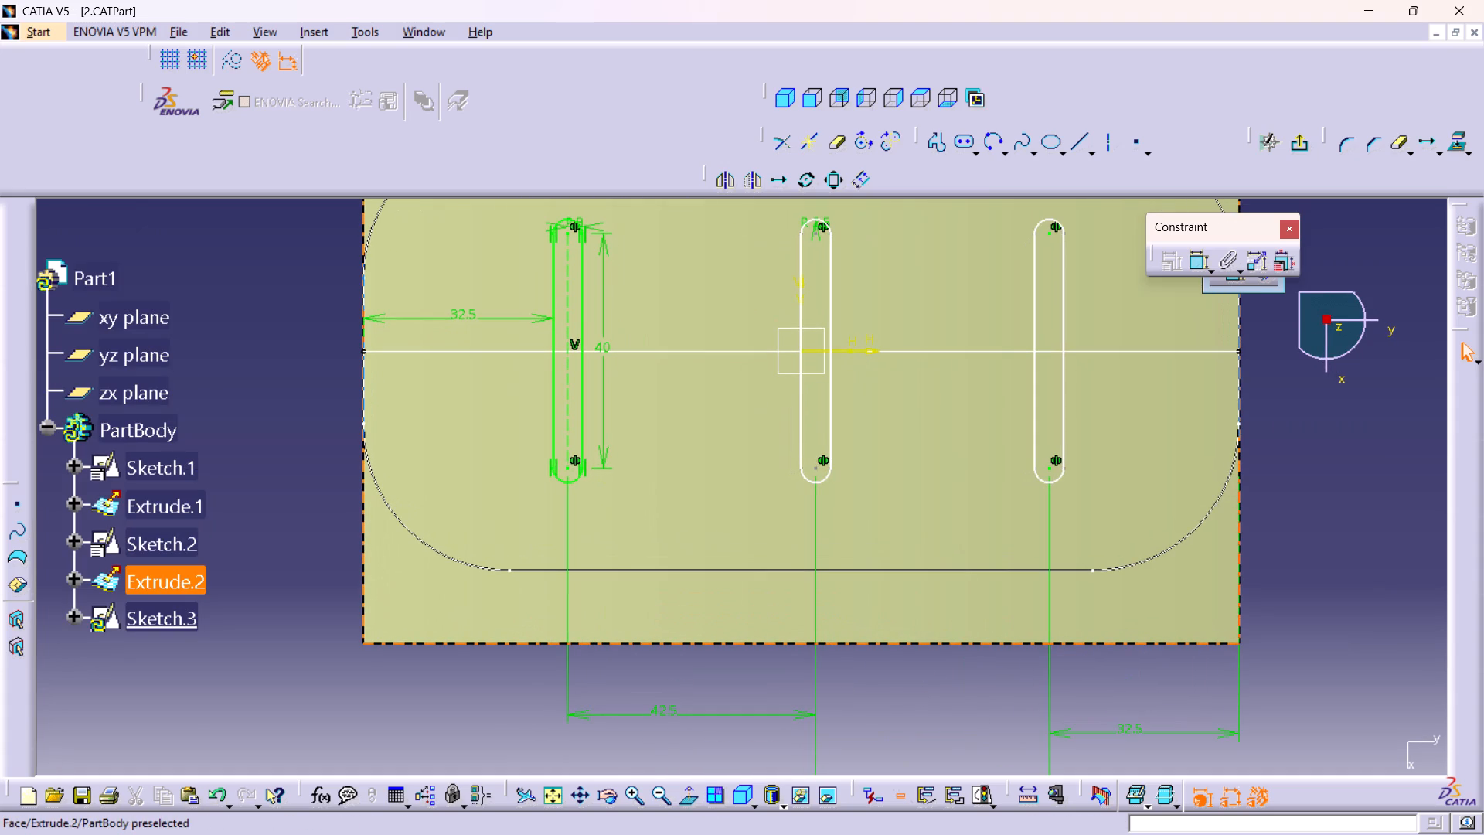
{"action": "right_click", "coordinate": [468, 312]}
{"action": "left_click", "coordinate": [545, 576]}
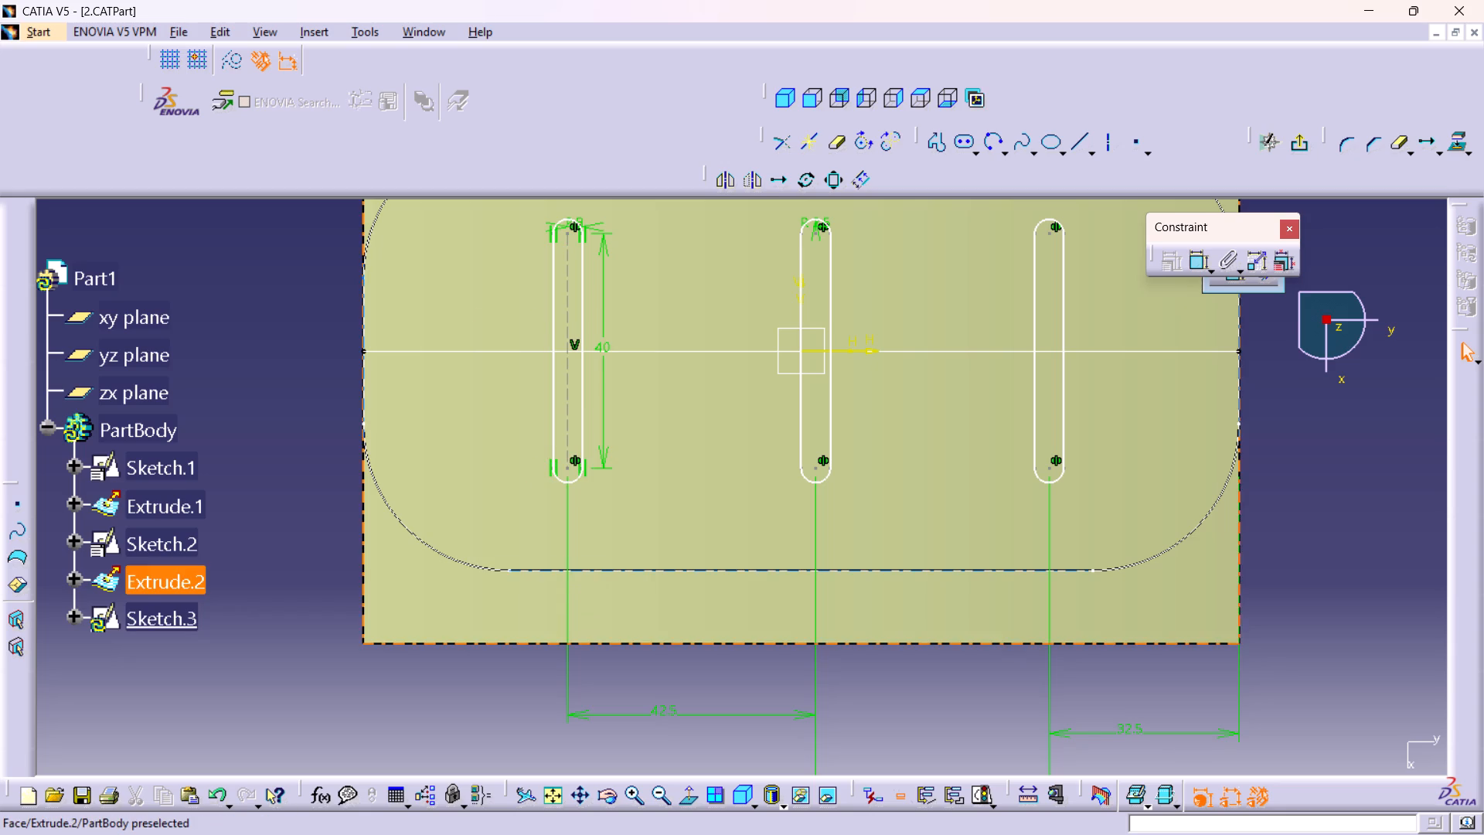
Dimension from the floor's outer edge to the first hole's centre axis, and set the distance to 32.5 mm.
{"action": "left_click", "coordinate": [366, 544]}
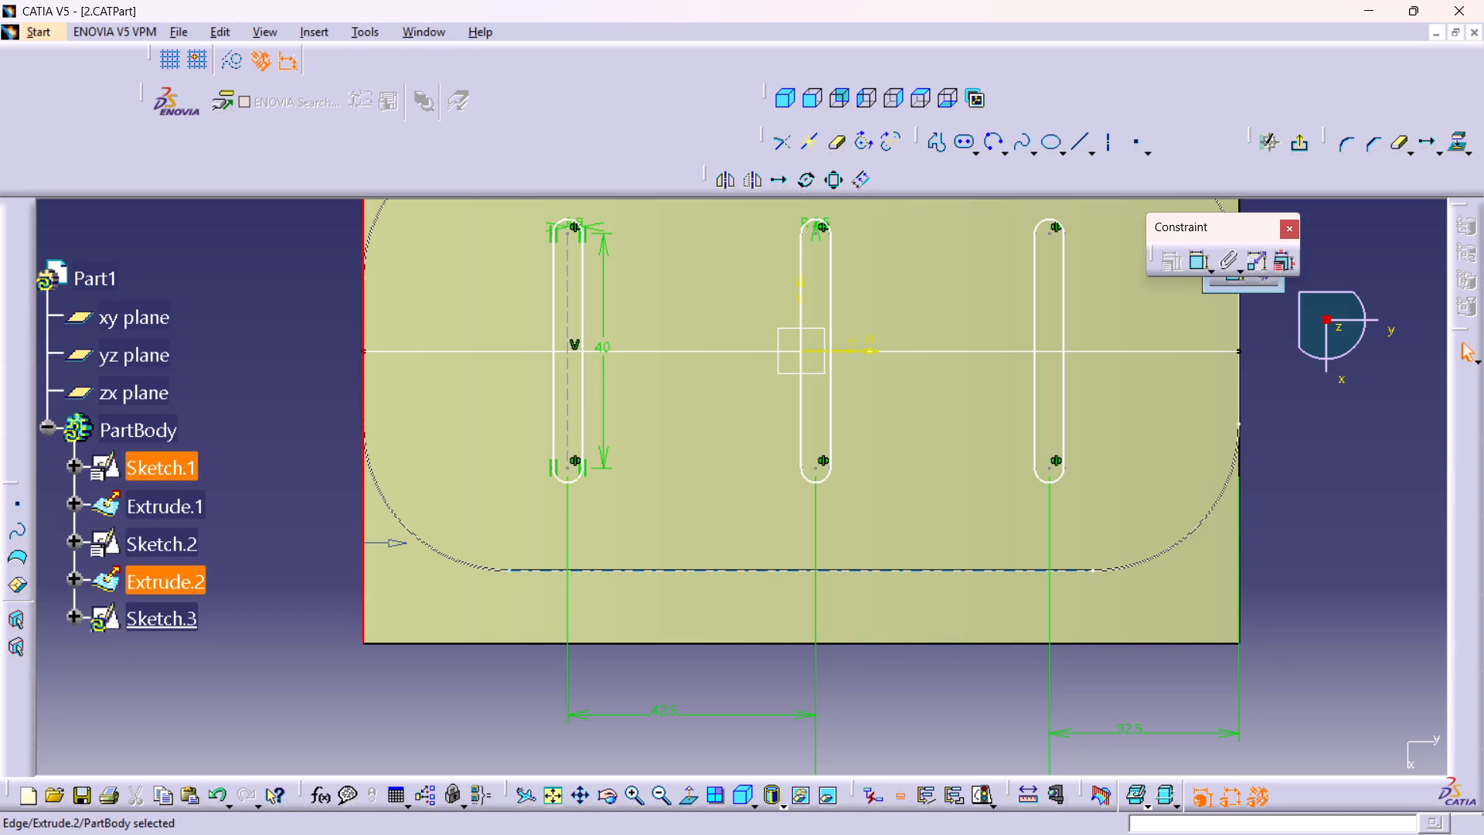
{"action": "left_click", "coordinate": [1299, 433]}
{"action": "double_click", "coordinate": [1202, 260]}
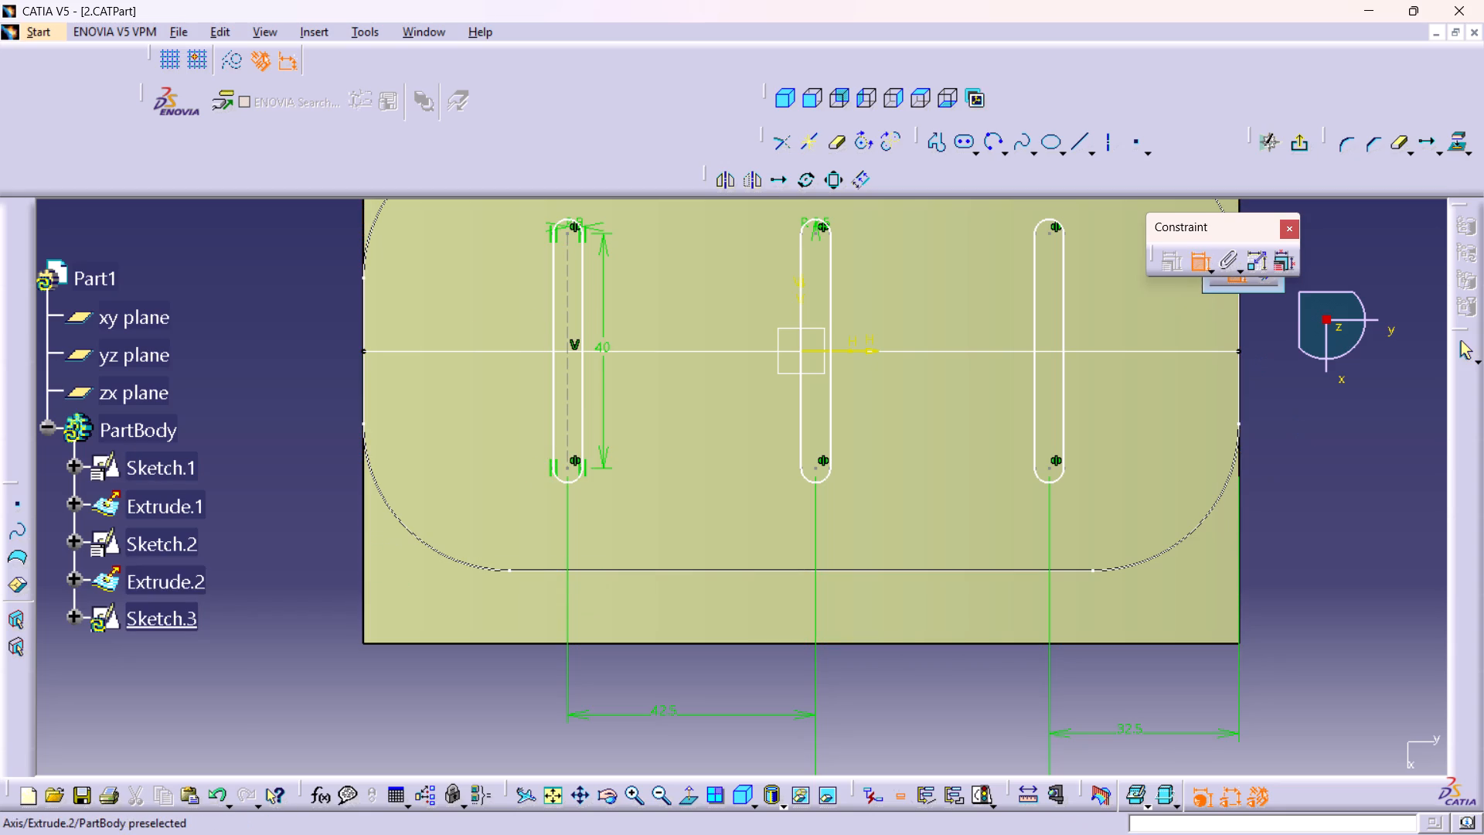
{"action": "left_click", "coordinate": [363, 540]}
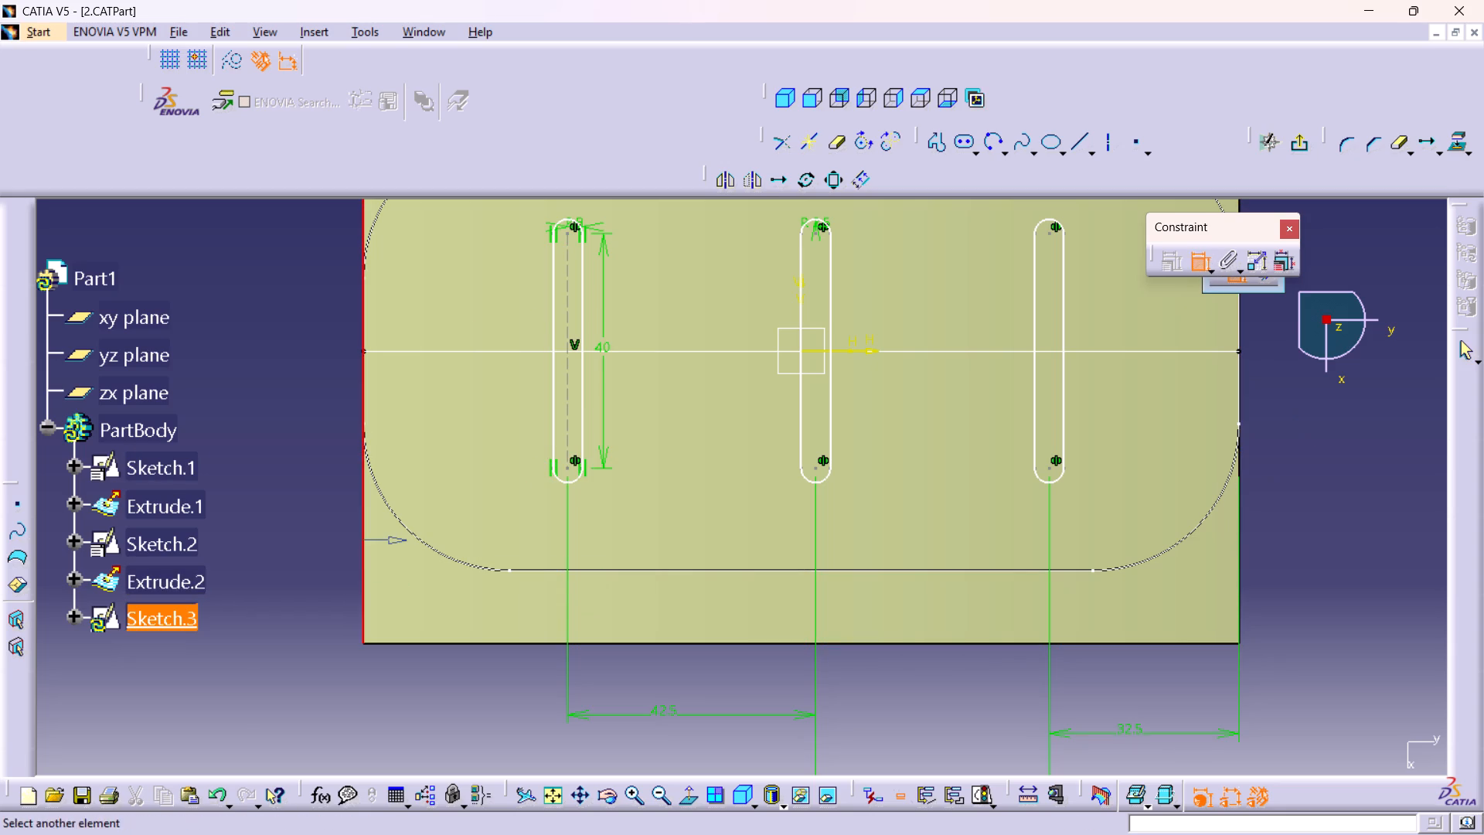
{"action": "left_click", "coordinate": [568, 407]}
{"action": "left_click", "coordinate": [439, 690]}
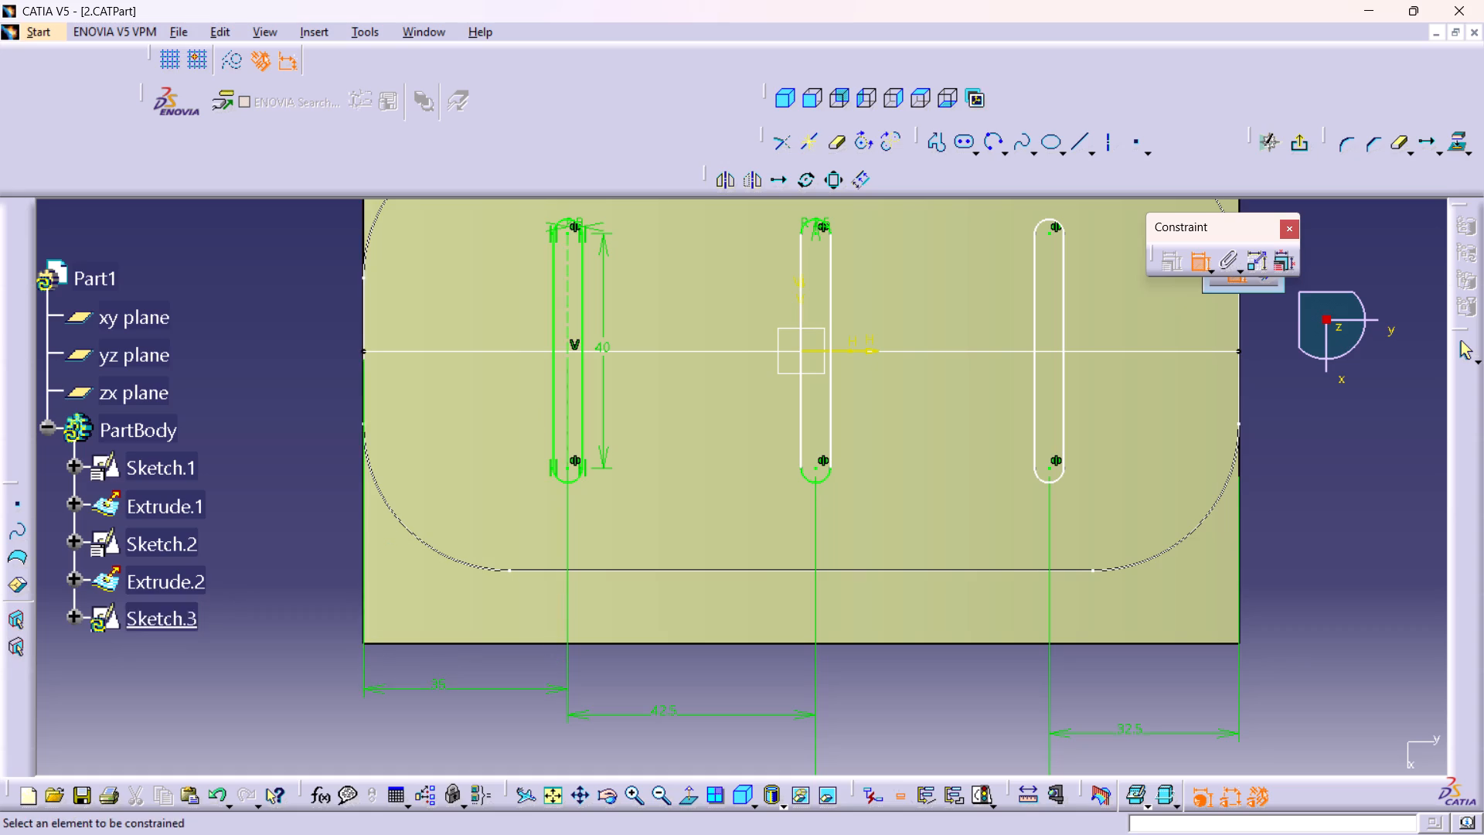
{"action": "double_click", "coordinate": [435, 685]}
{"action": "type", "text": "32.5"}
{"action": "key", "text": "Return"}
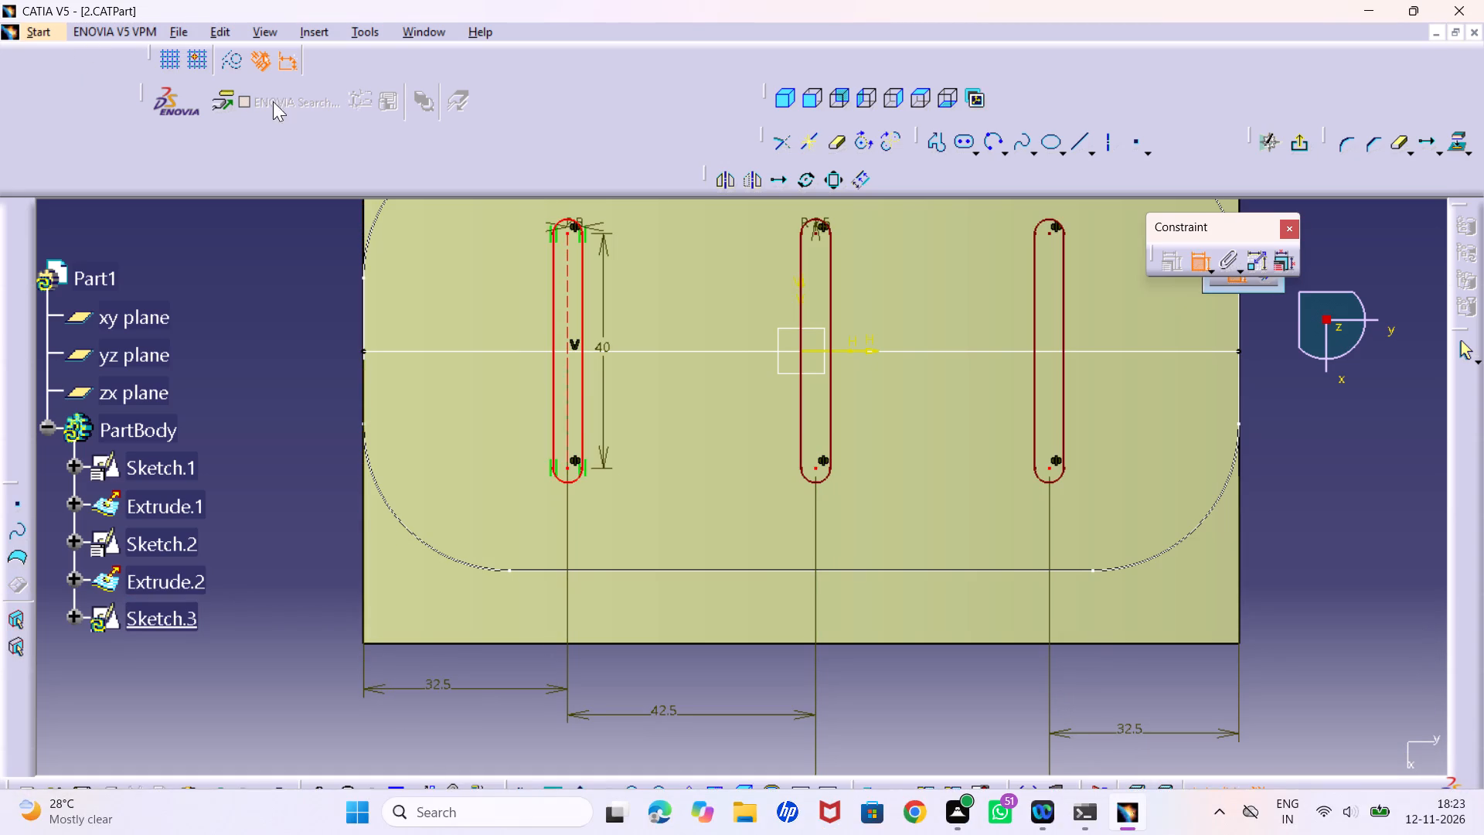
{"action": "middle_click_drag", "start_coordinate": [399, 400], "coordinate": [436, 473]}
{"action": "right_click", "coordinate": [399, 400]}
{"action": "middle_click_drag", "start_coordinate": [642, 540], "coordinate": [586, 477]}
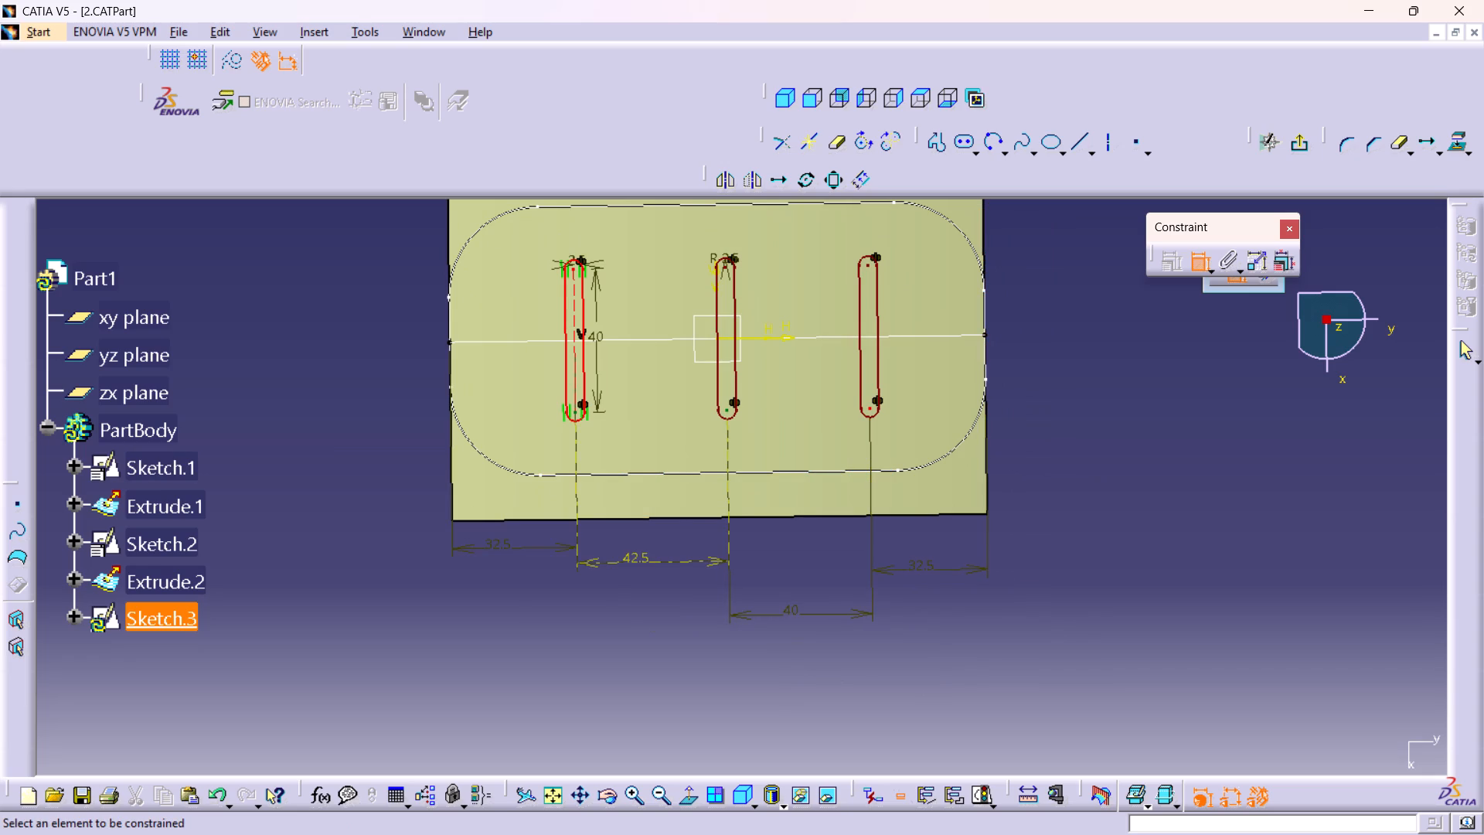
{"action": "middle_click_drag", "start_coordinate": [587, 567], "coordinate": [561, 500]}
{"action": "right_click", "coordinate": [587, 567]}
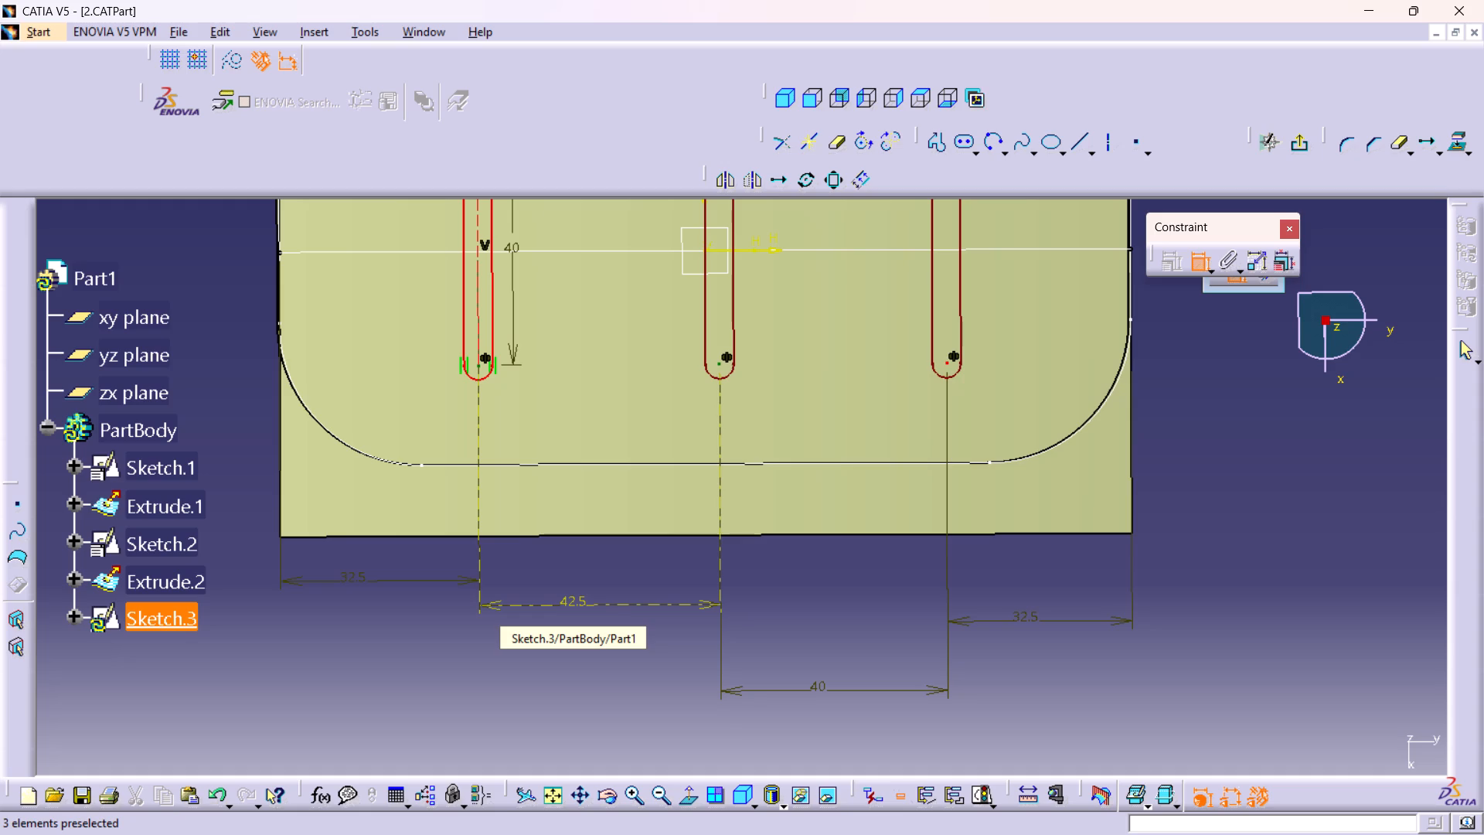
Set the distance between the middle and third holes to 42.5 mm.
{"action": "left_click", "coordinate": [817, 690]}
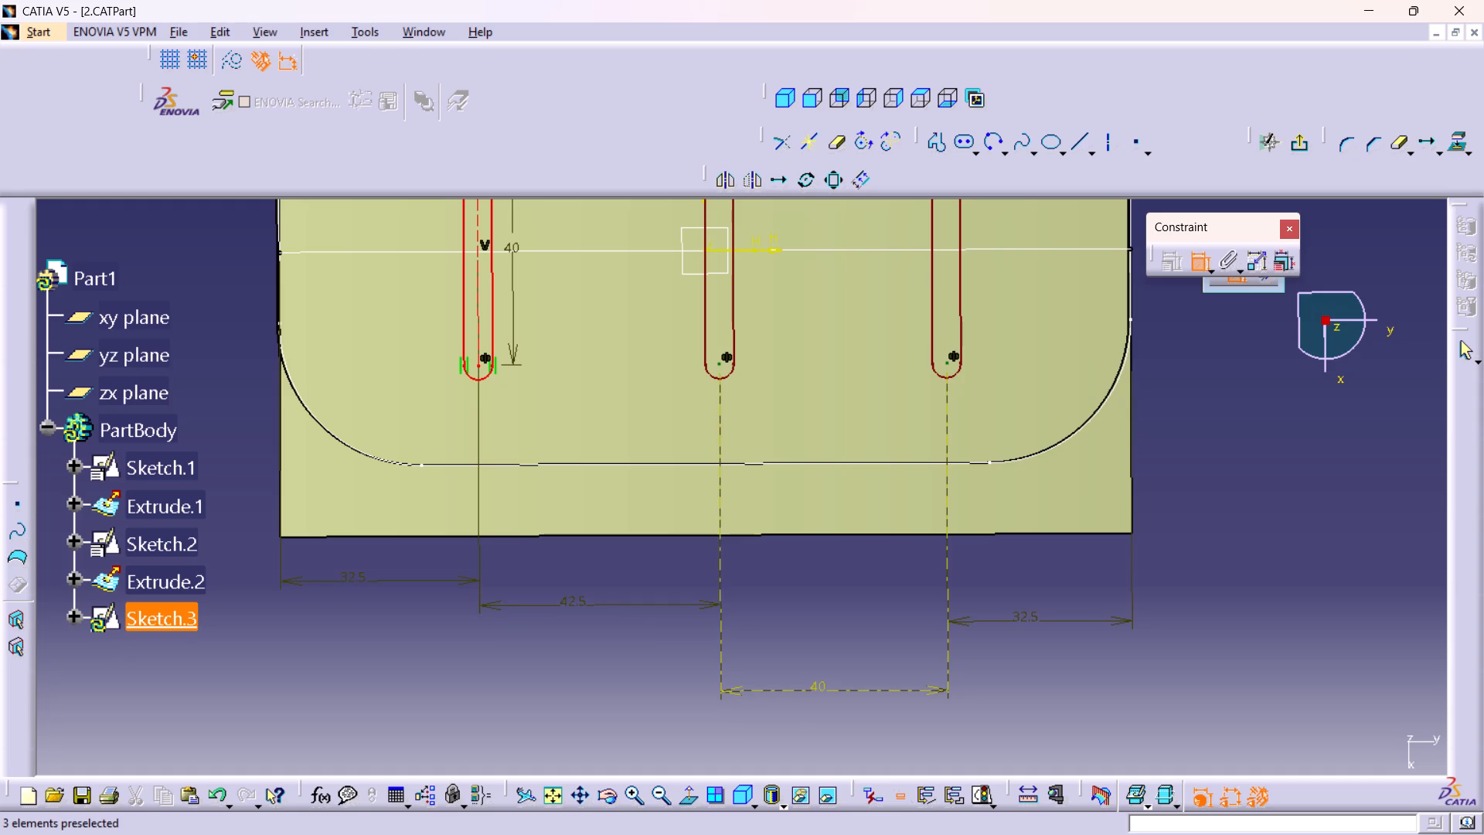
{"action": "left_click", "coordinate": [823, 691]}
{"action": "double_click", "coordinate": [823, 688]}
{"action": "type", "text": "42.5"}
{"action": "key", "text": "Return"}
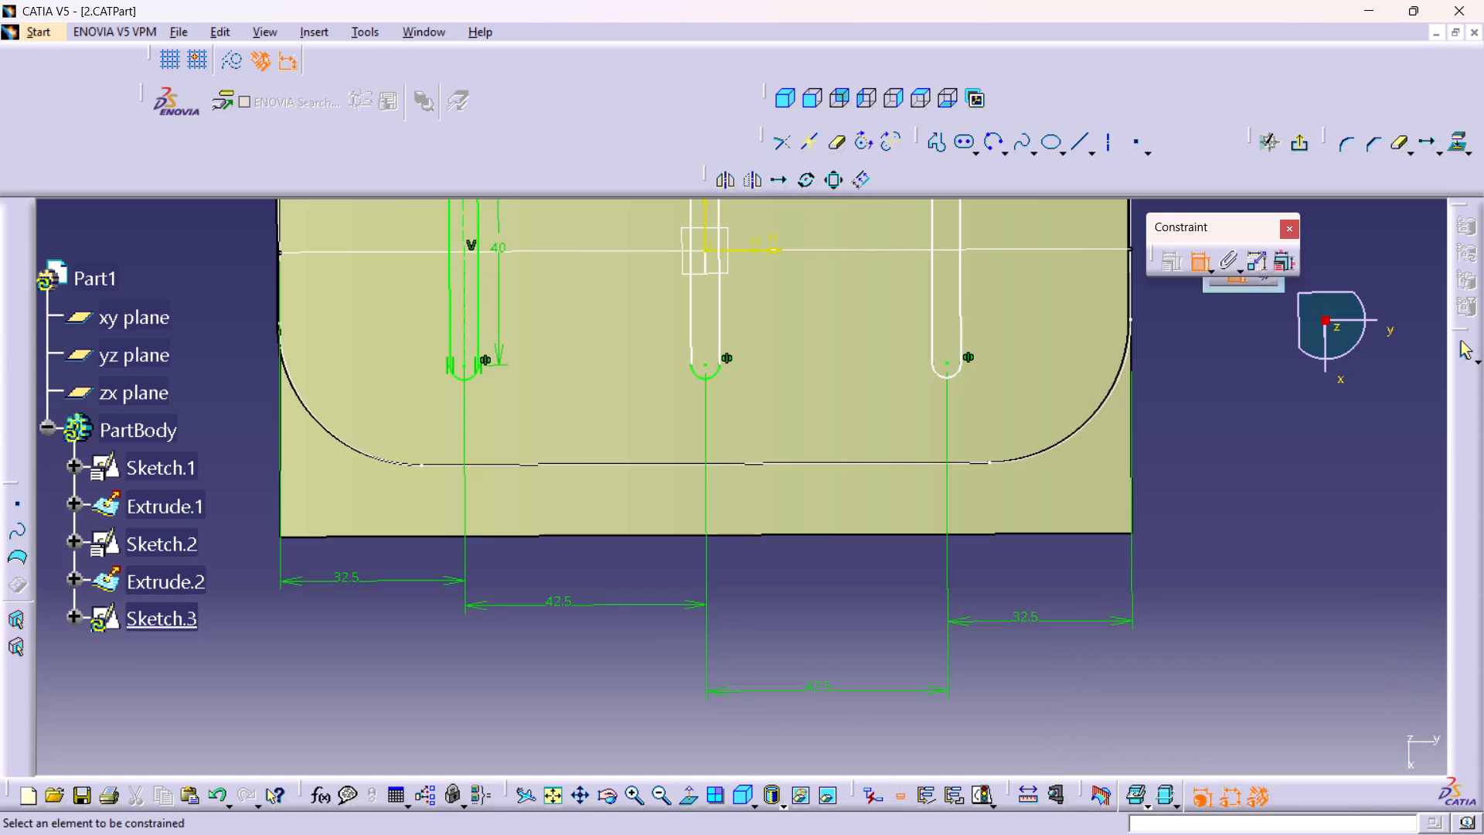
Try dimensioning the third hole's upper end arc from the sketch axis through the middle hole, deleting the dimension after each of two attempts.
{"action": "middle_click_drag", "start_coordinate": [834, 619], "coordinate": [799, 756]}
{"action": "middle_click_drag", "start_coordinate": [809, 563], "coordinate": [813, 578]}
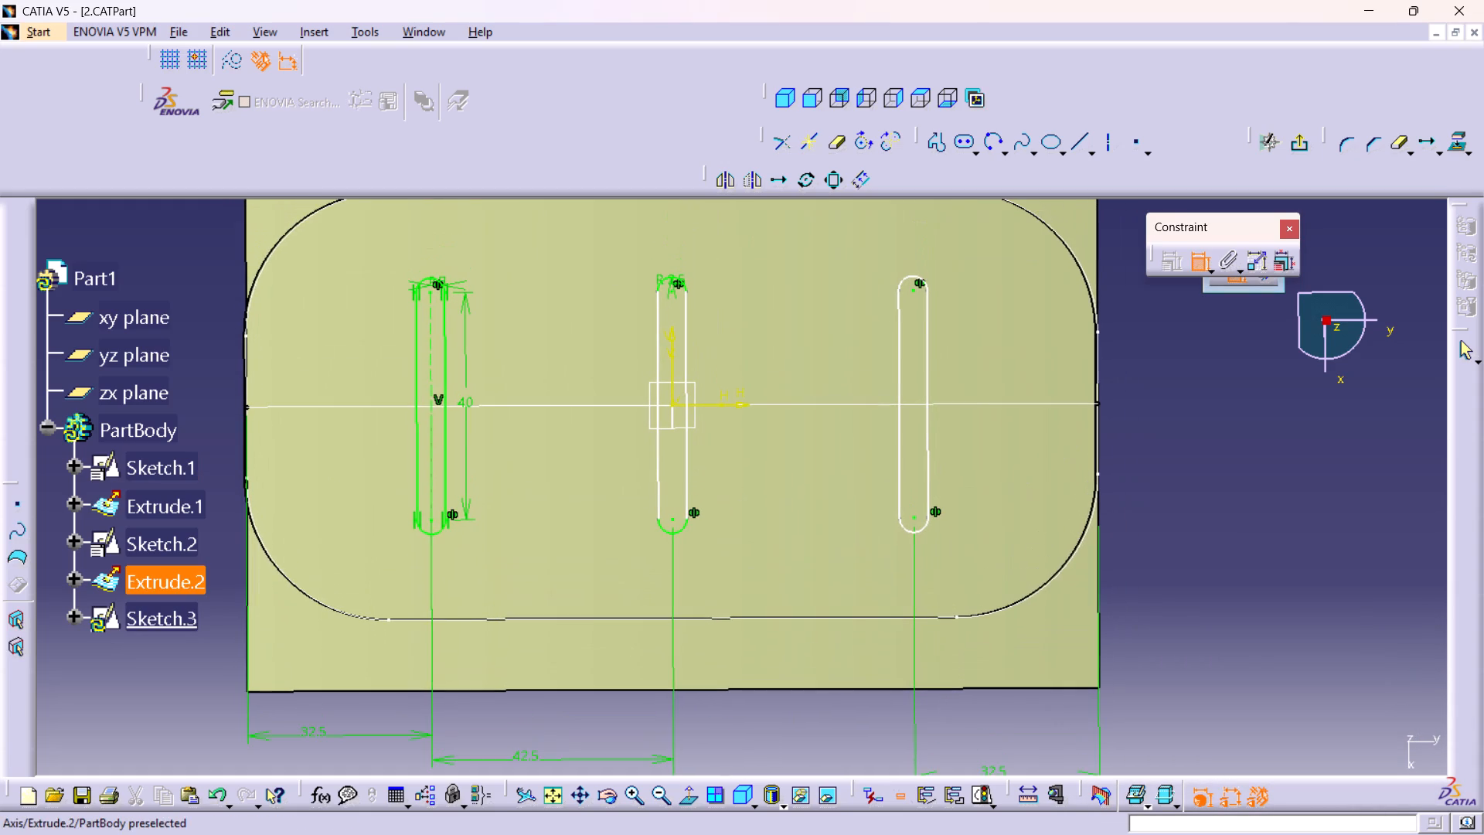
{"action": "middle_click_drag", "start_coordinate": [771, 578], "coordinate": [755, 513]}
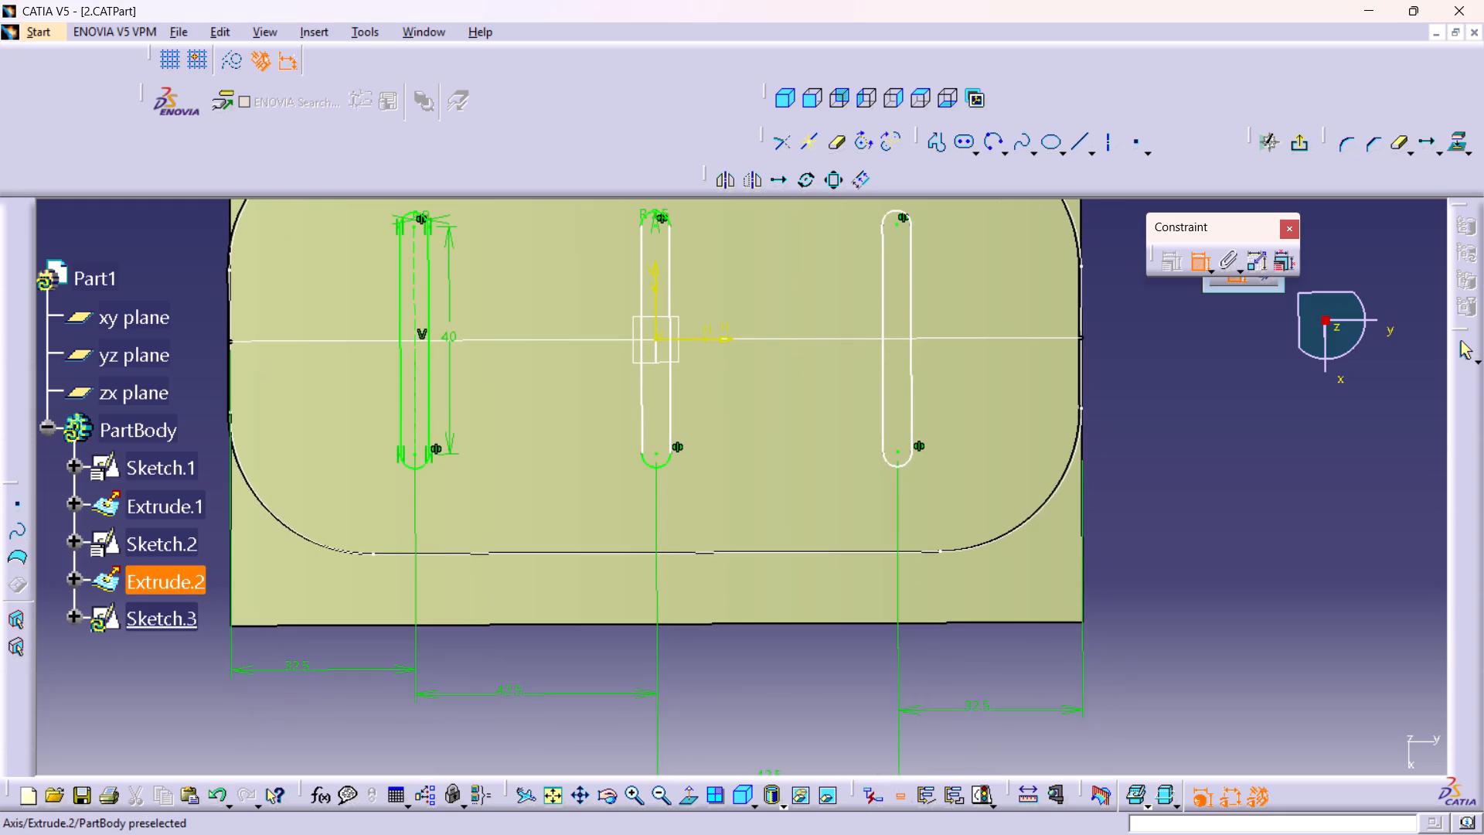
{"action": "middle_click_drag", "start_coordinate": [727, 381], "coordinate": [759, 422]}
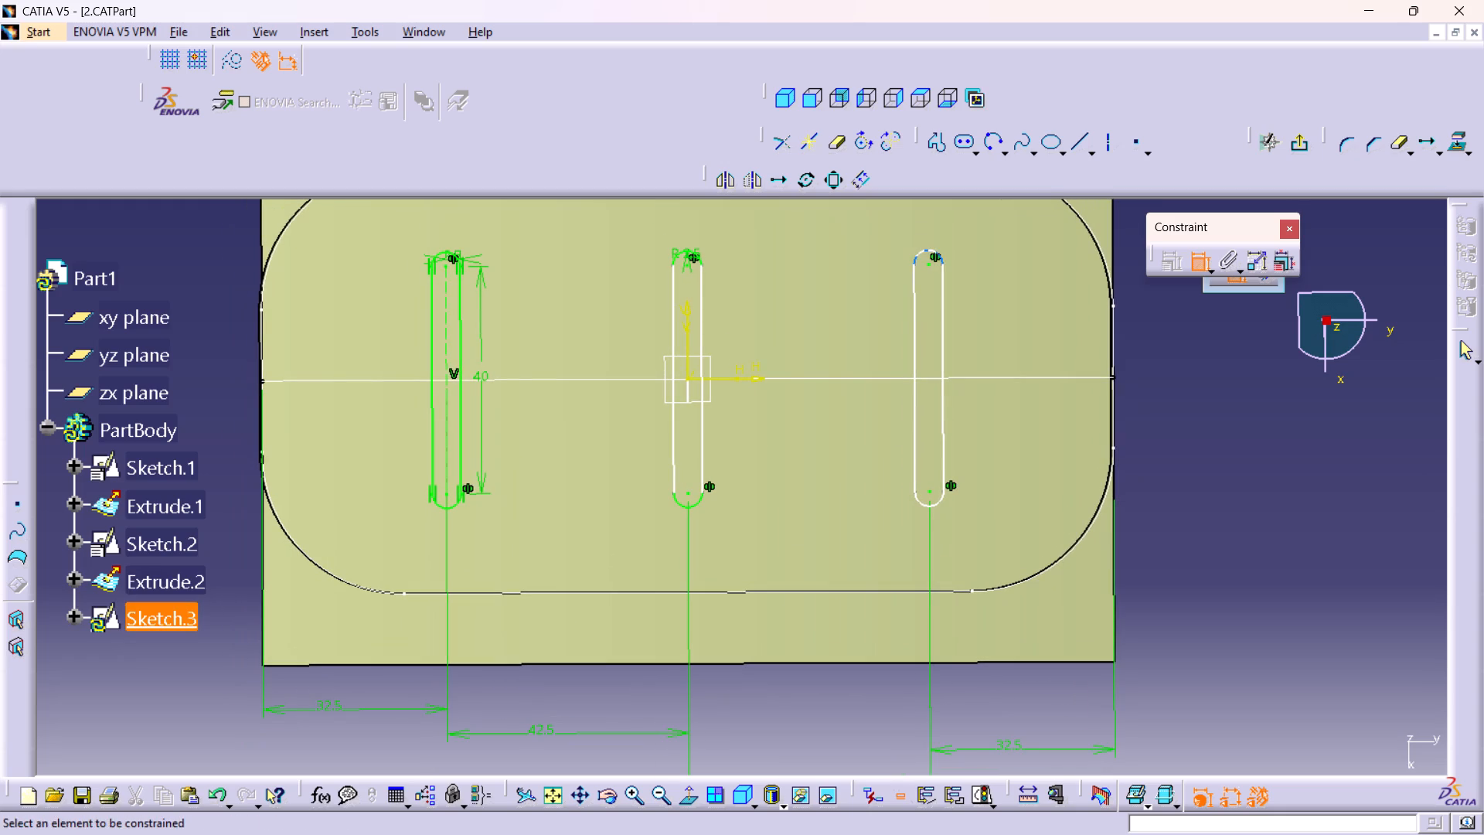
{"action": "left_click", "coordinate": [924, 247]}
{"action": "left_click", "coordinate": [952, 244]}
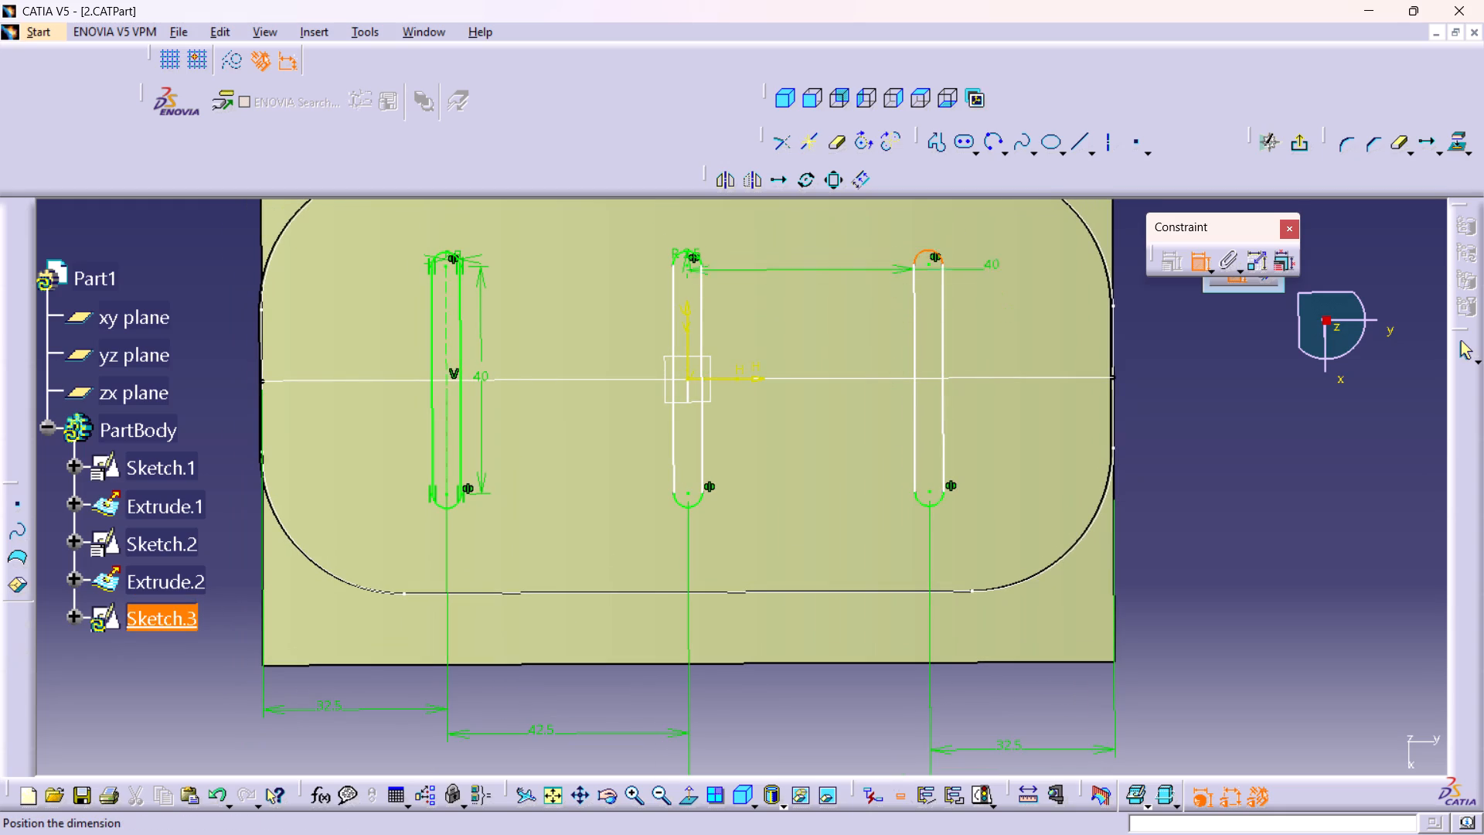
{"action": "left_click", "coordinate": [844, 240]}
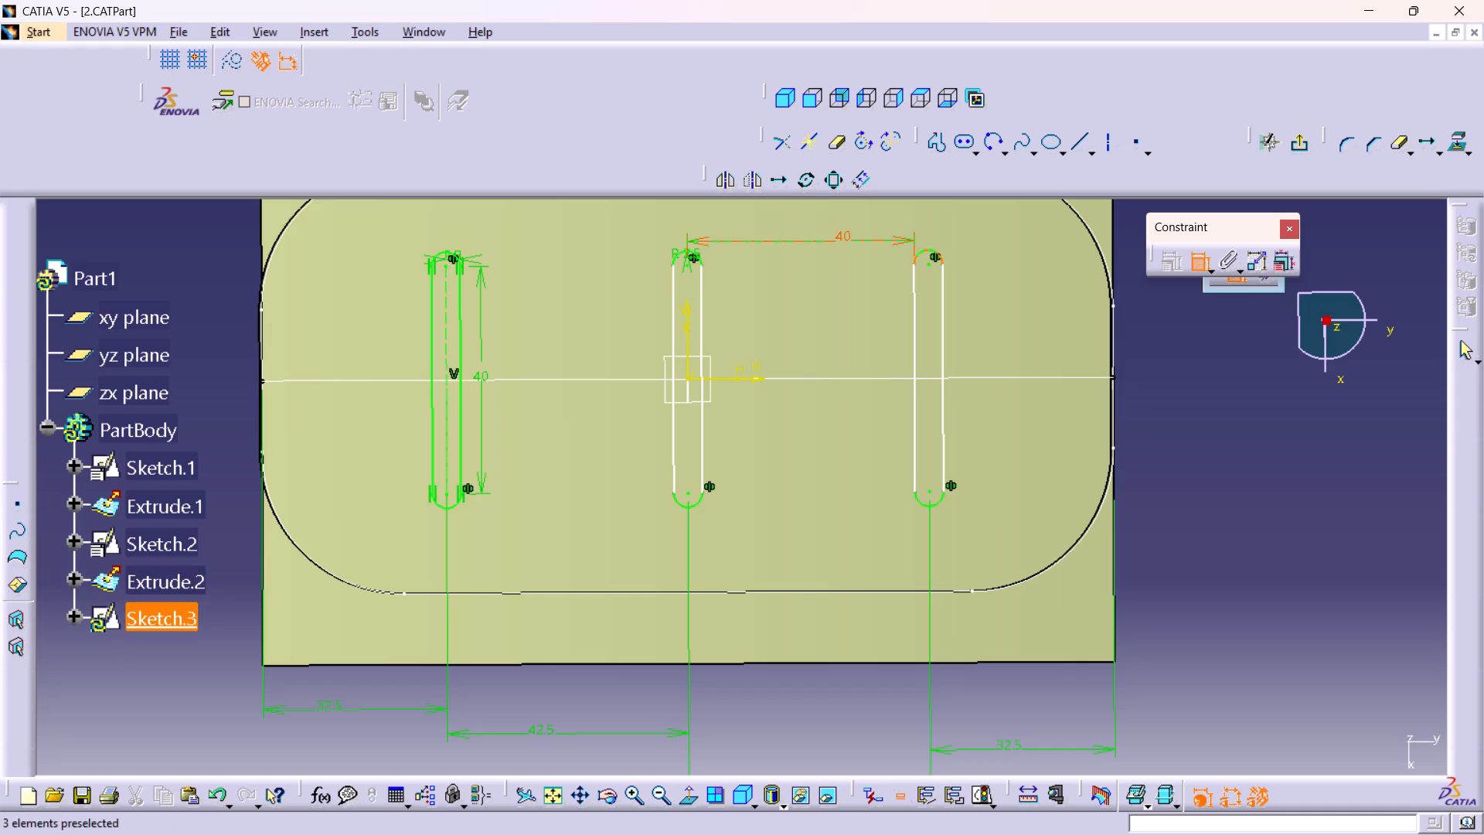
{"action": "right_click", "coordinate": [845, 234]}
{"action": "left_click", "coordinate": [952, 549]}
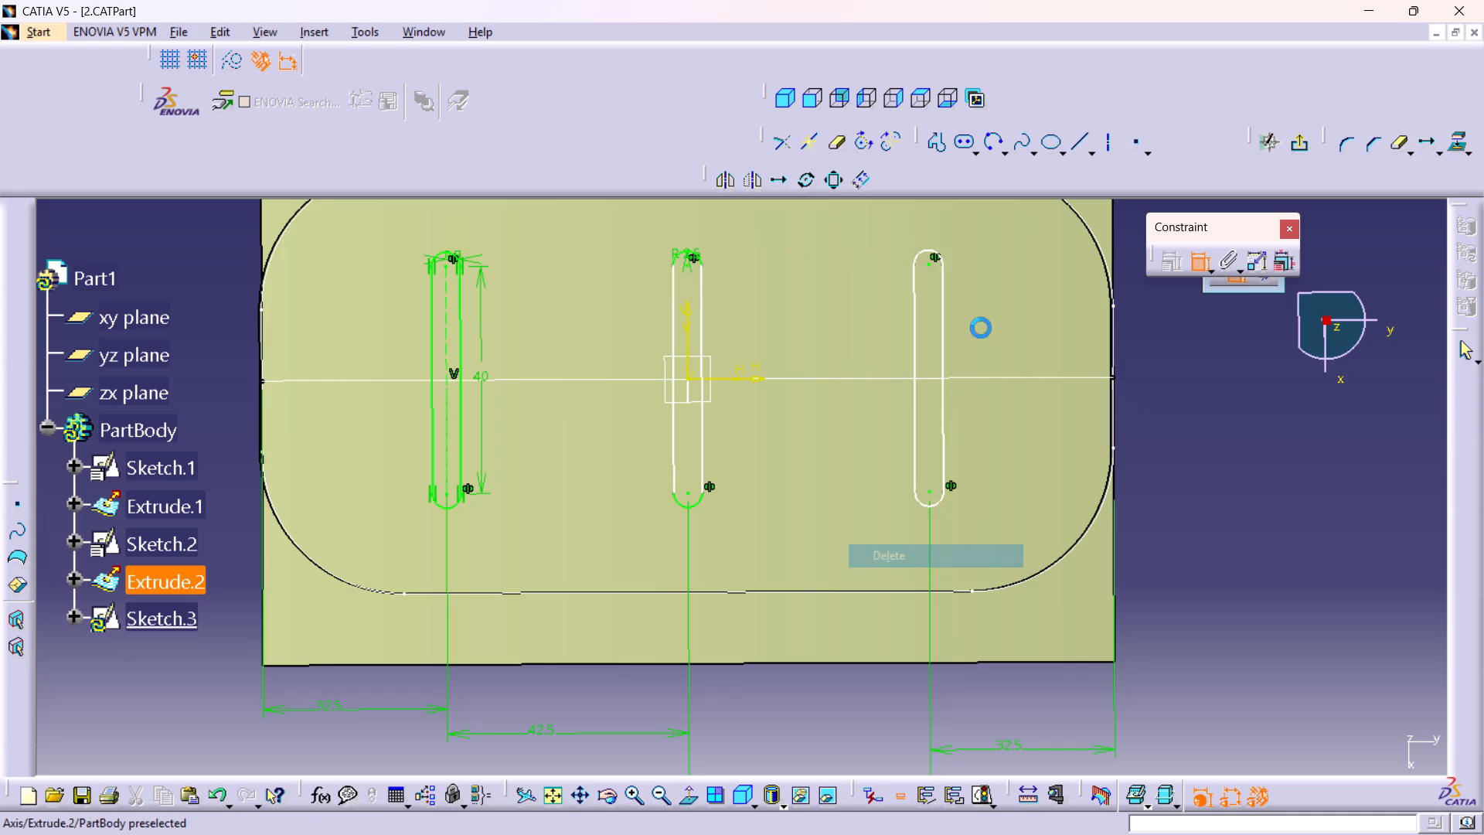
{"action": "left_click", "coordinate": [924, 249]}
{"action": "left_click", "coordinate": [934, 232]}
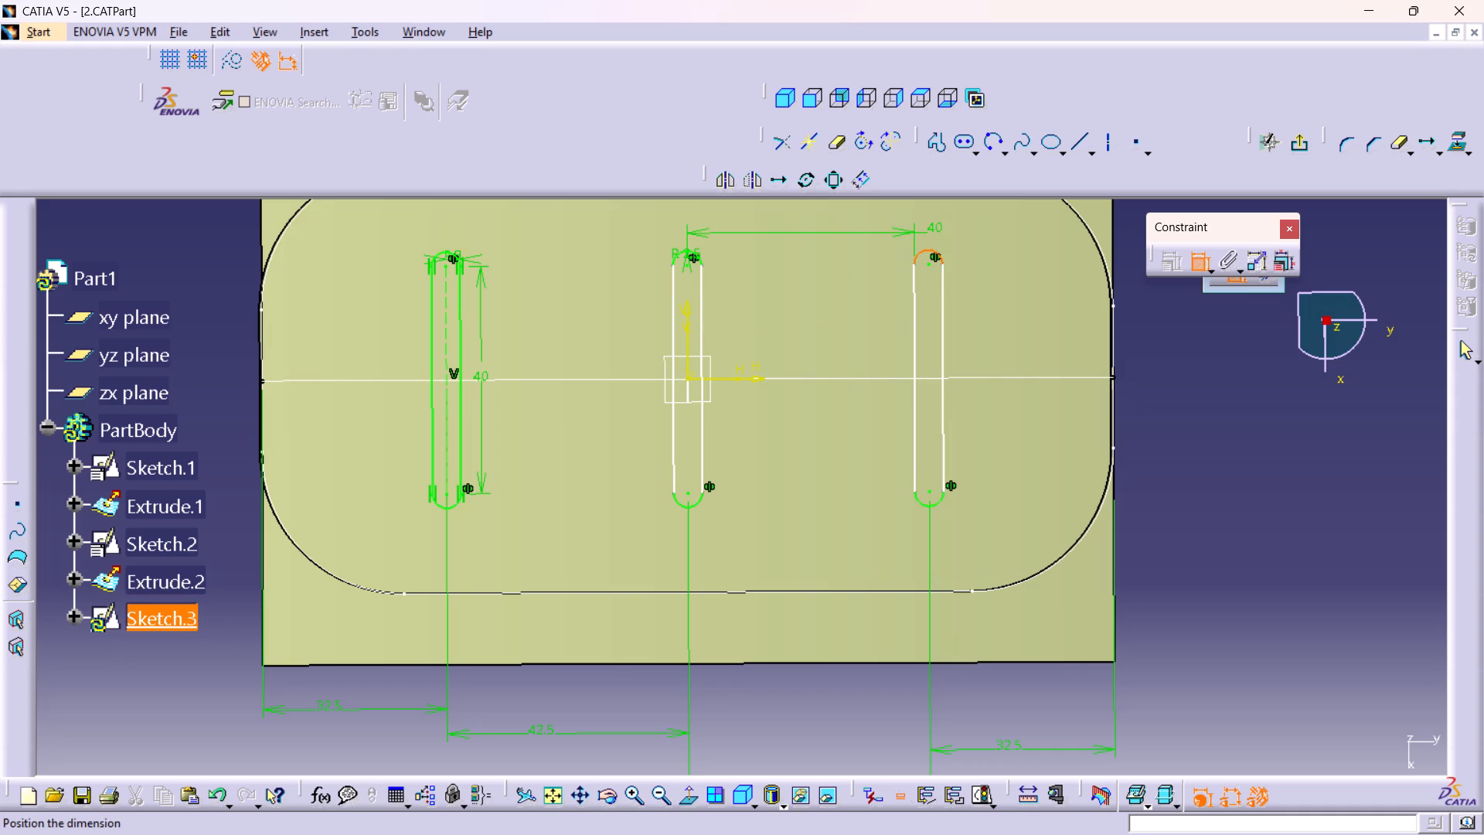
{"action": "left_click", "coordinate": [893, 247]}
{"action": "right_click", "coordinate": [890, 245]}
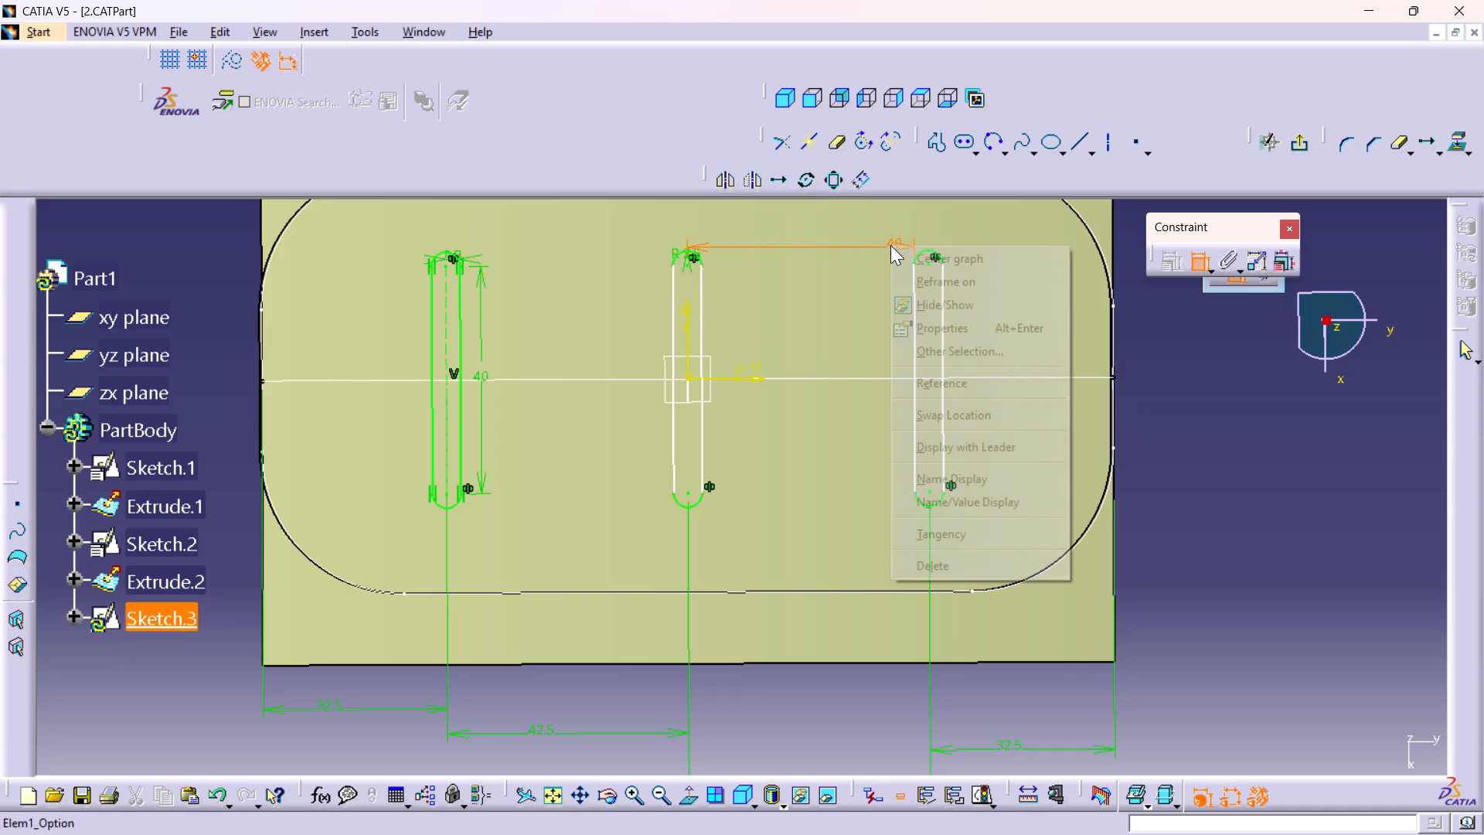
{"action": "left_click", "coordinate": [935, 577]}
Add a radius dimension to the third hole's upper end arc.
{"action": "middle_click_drag", "start_coordinate": [969, 454], "coordinate": [979, 308]}
{"action": "right_click", "coordinate": [969, 454]}
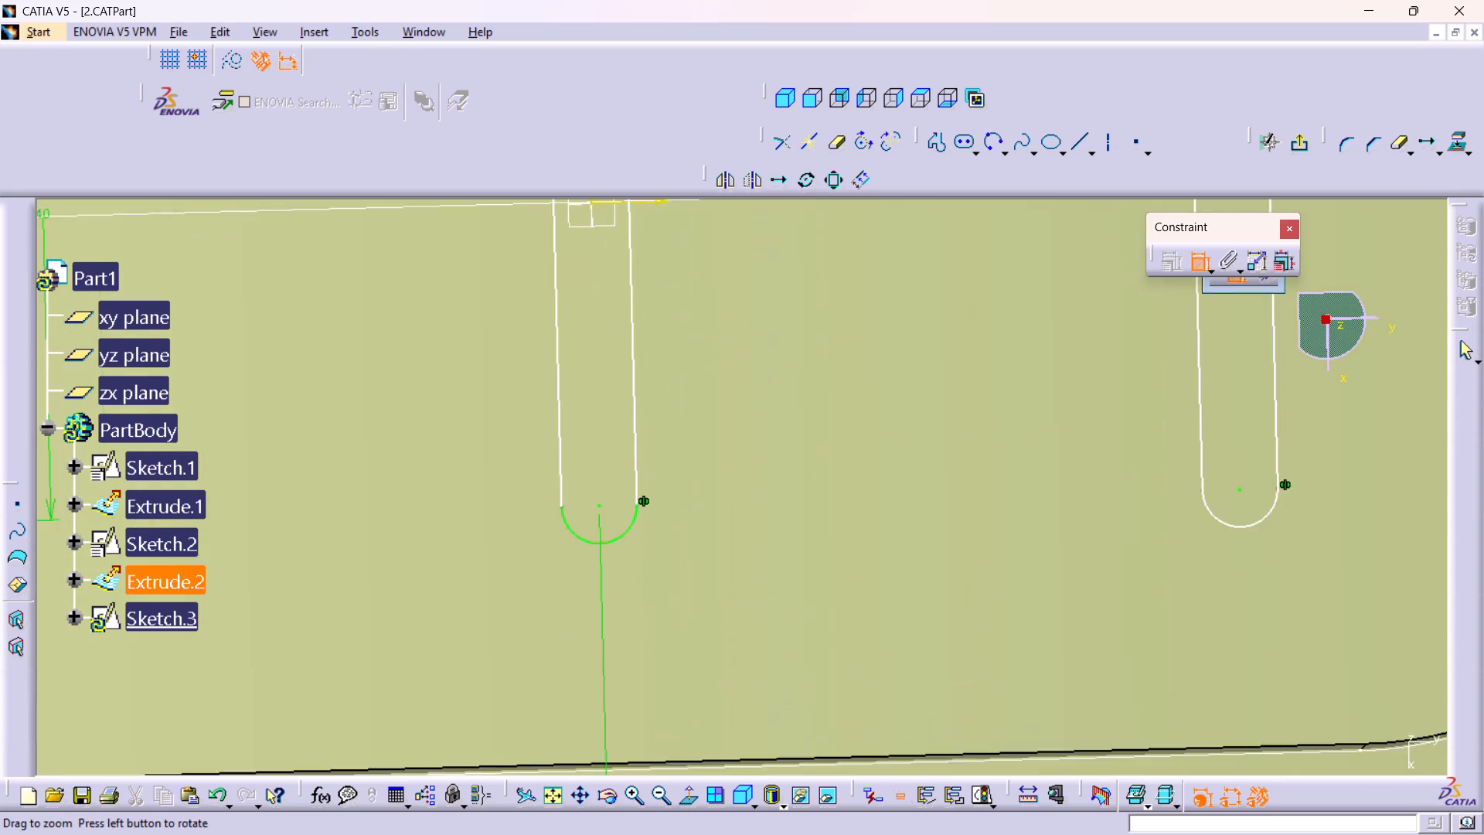
{"action": "middle_click_drag", "start_coordinate": [1027, 278], "coordinate": [844, 665]}
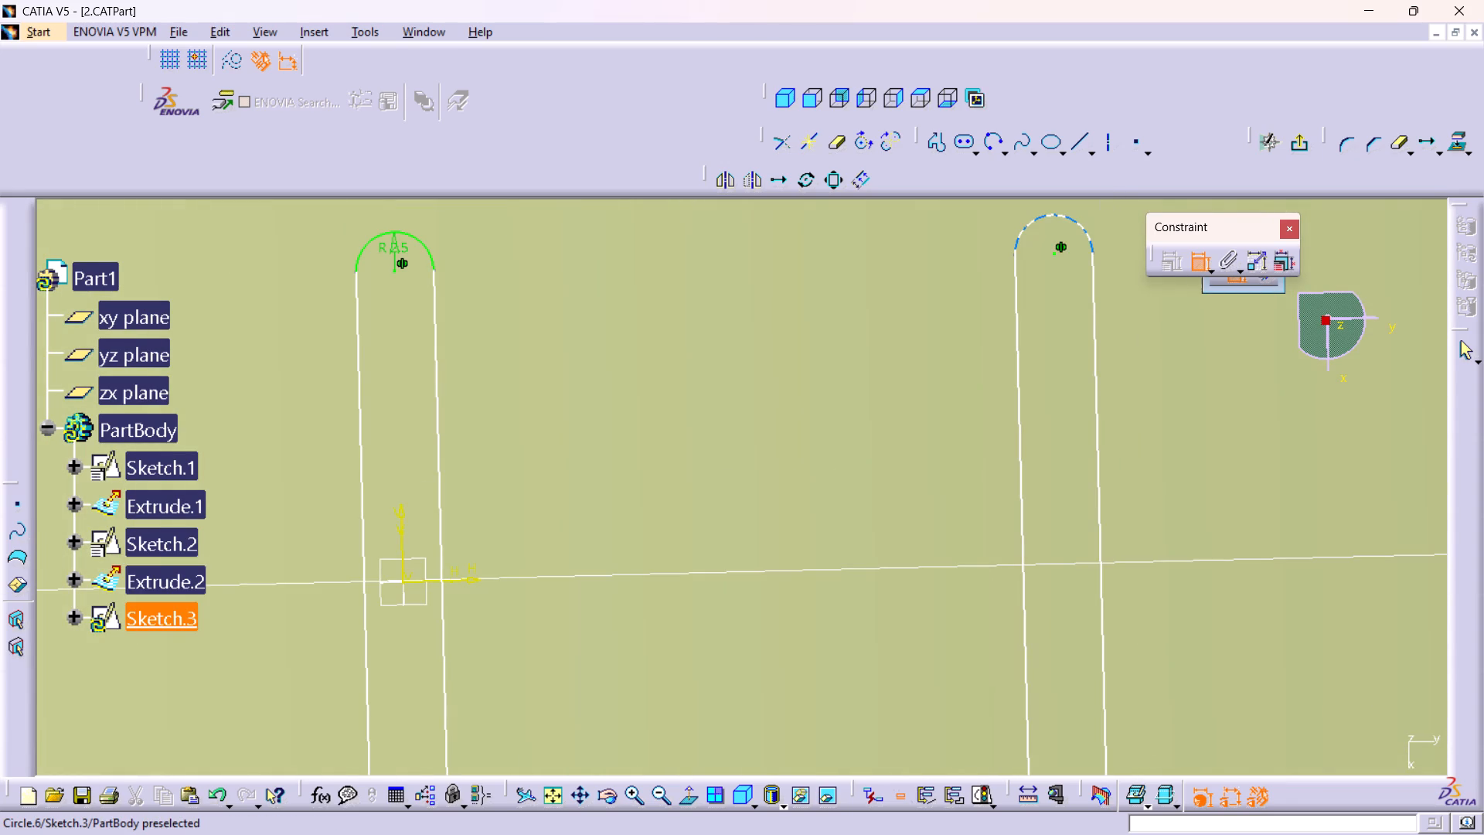
{"action": "left_click", "coordinate": [1079, 222]}
{"action": "left_click", "coordinate": [1079, 222]}
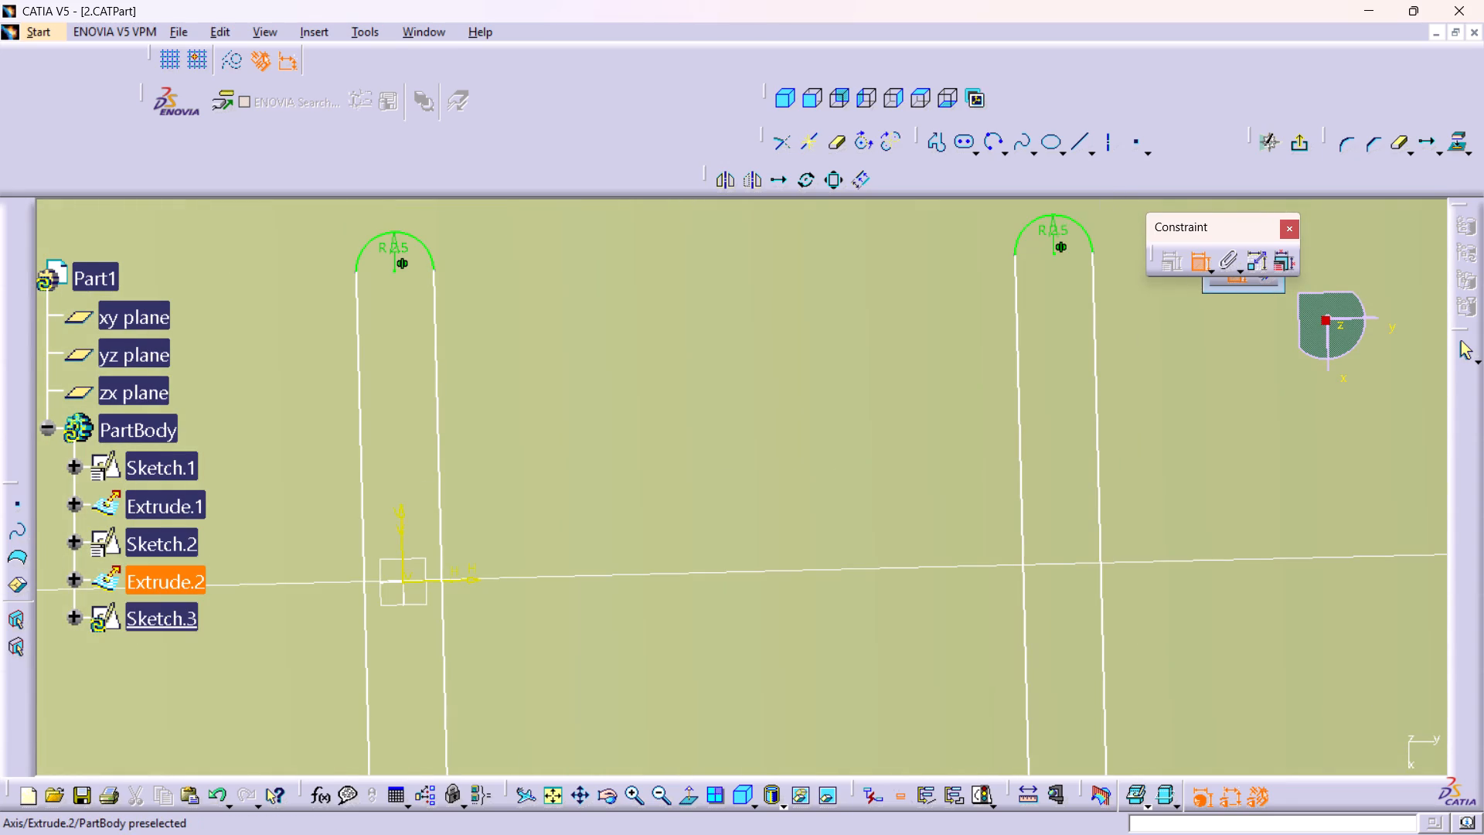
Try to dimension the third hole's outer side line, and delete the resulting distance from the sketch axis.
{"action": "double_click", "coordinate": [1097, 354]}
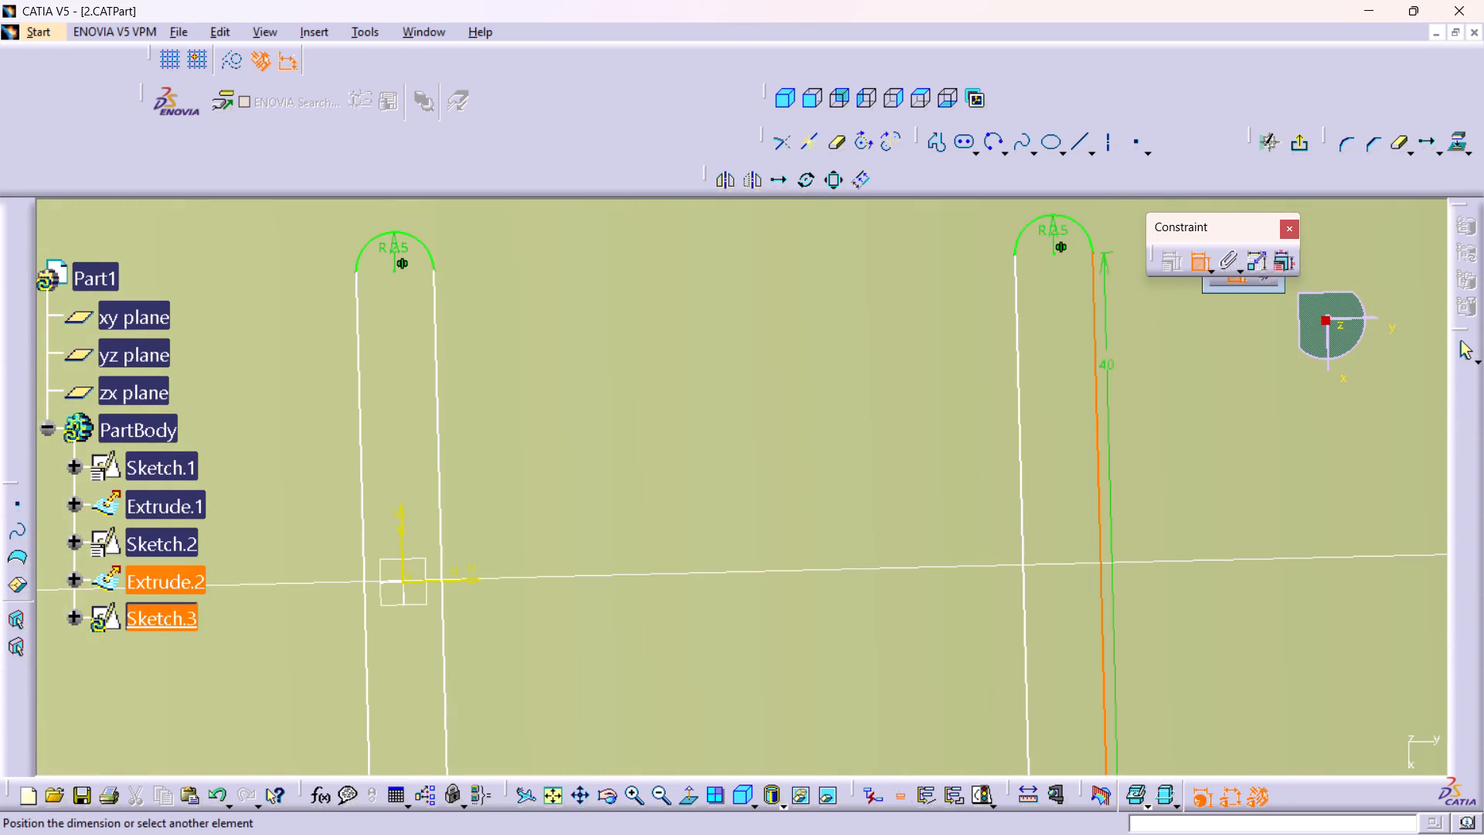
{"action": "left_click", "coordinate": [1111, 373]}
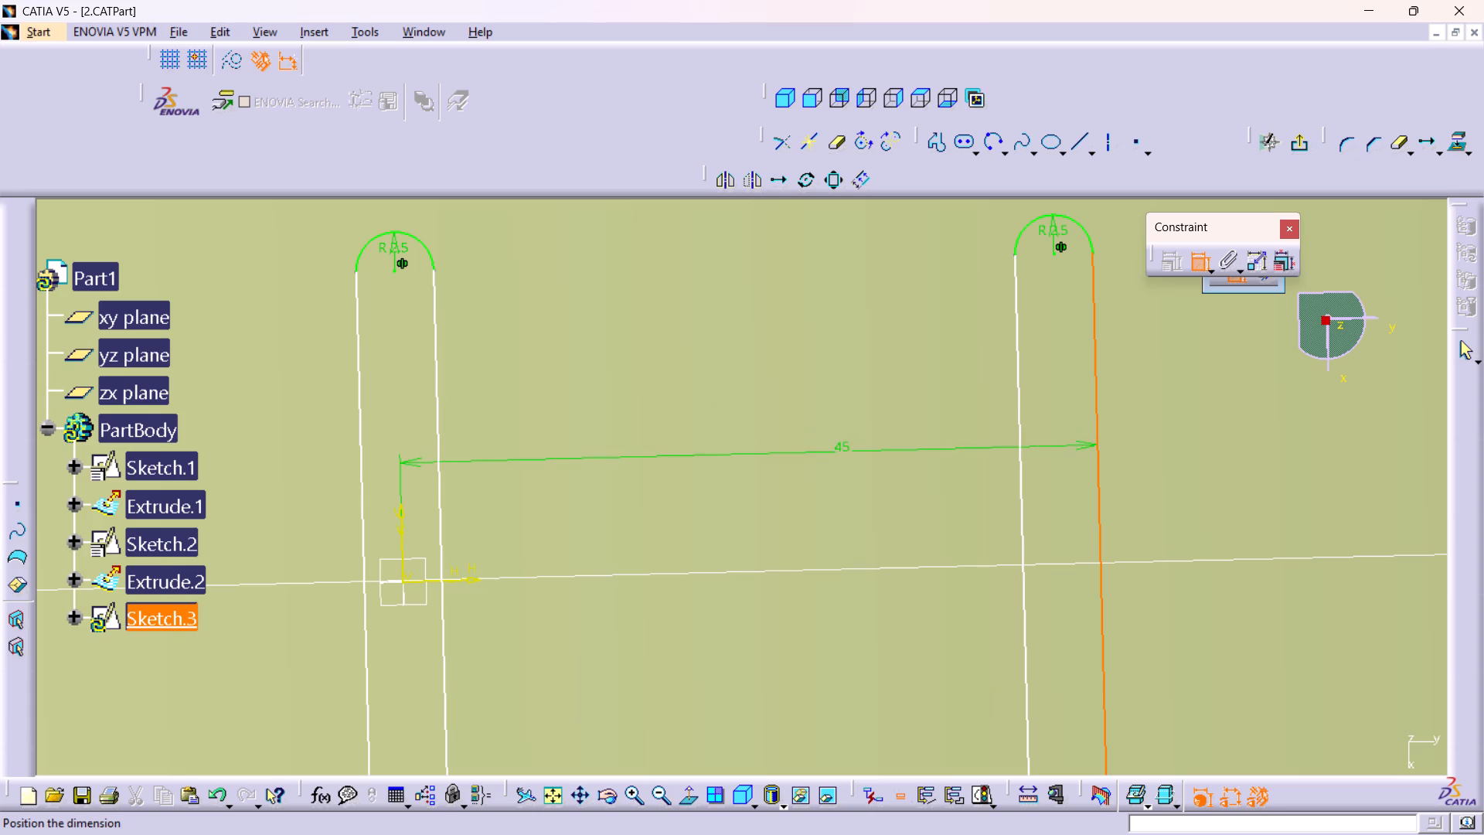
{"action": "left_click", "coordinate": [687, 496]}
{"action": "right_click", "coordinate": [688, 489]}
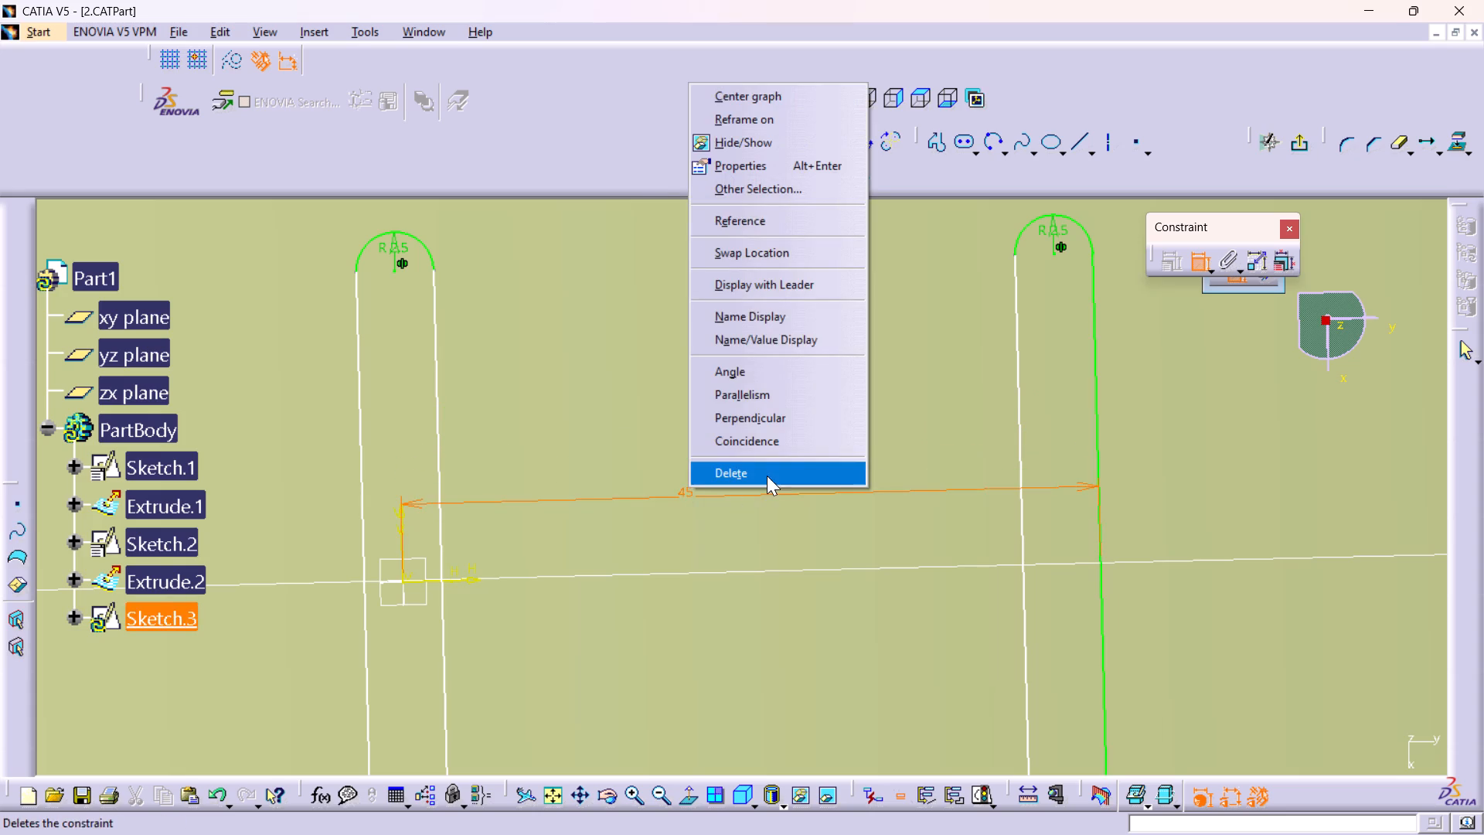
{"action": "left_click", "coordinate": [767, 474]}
Dimension the length of the third hole's outer side line.
{"action": "middle_click_drag", "start_coordinate": [779, 470], "coordinate": [818, 555]}
{"action": "right_click", "coordinate": [780, 469]}
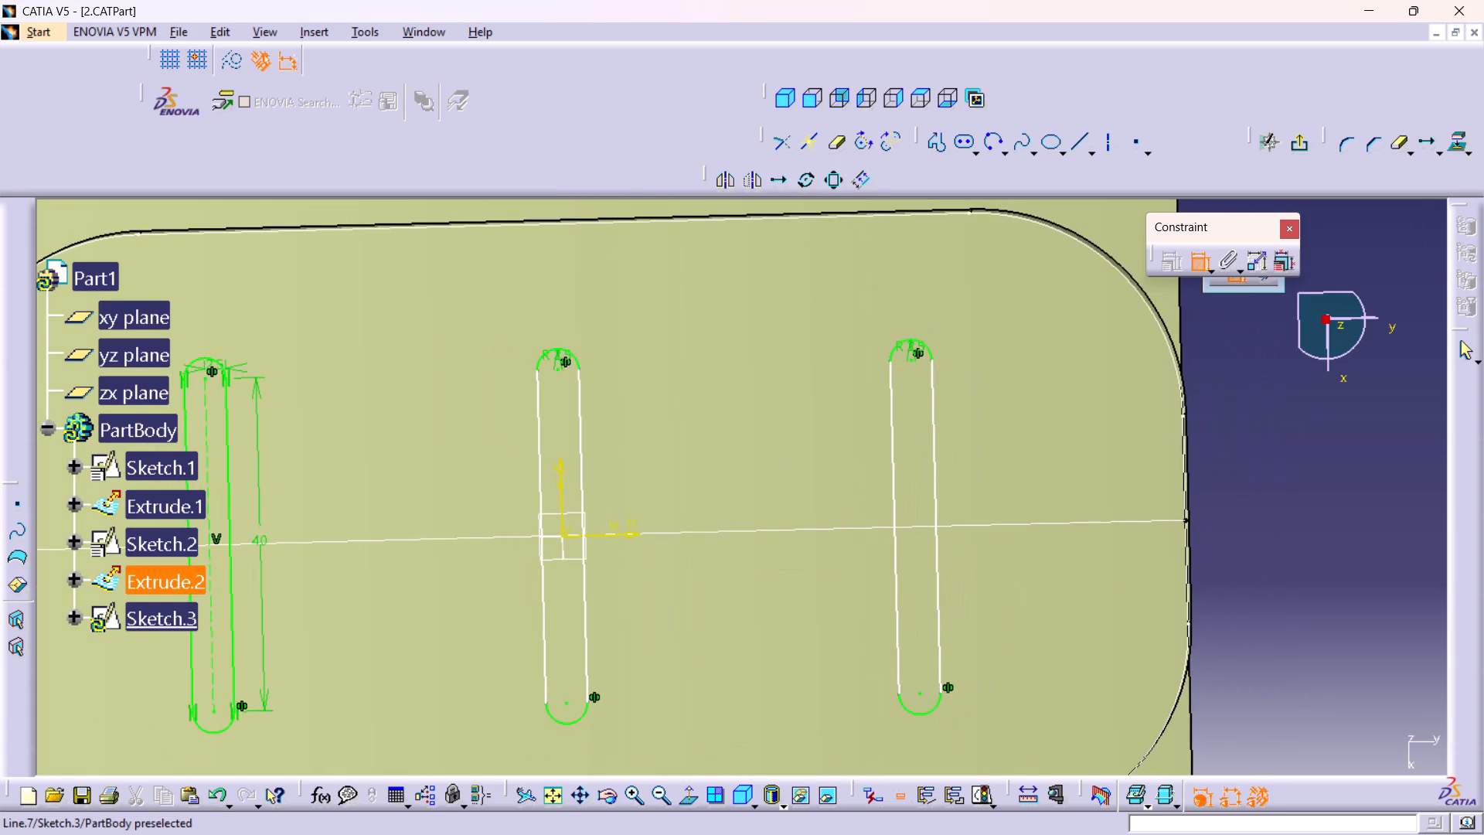
{"action": "double_click", "coordinate": [940, 557]}
{"action": "left_click", "coordinate": [940, 557]}
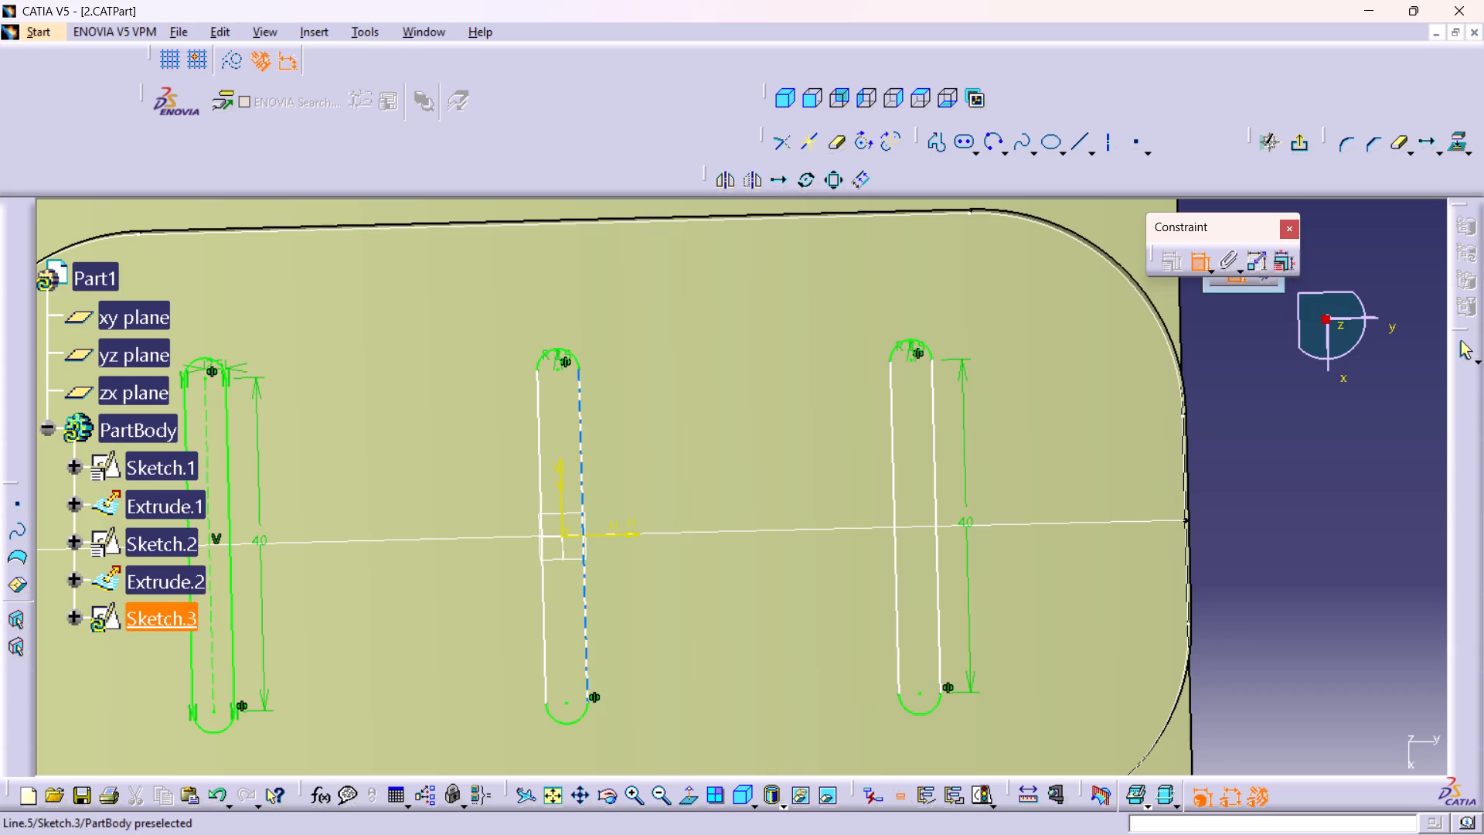
Dimension the middle hole's width between its two side lines, placing the dimension beyond the floor's upper edge.
{"action": "middle_click_drag", "start_coordinate": [807, 533], "coordinate": [832, 548]}
{"action": "right_click", "coordinate": [807, 533]}
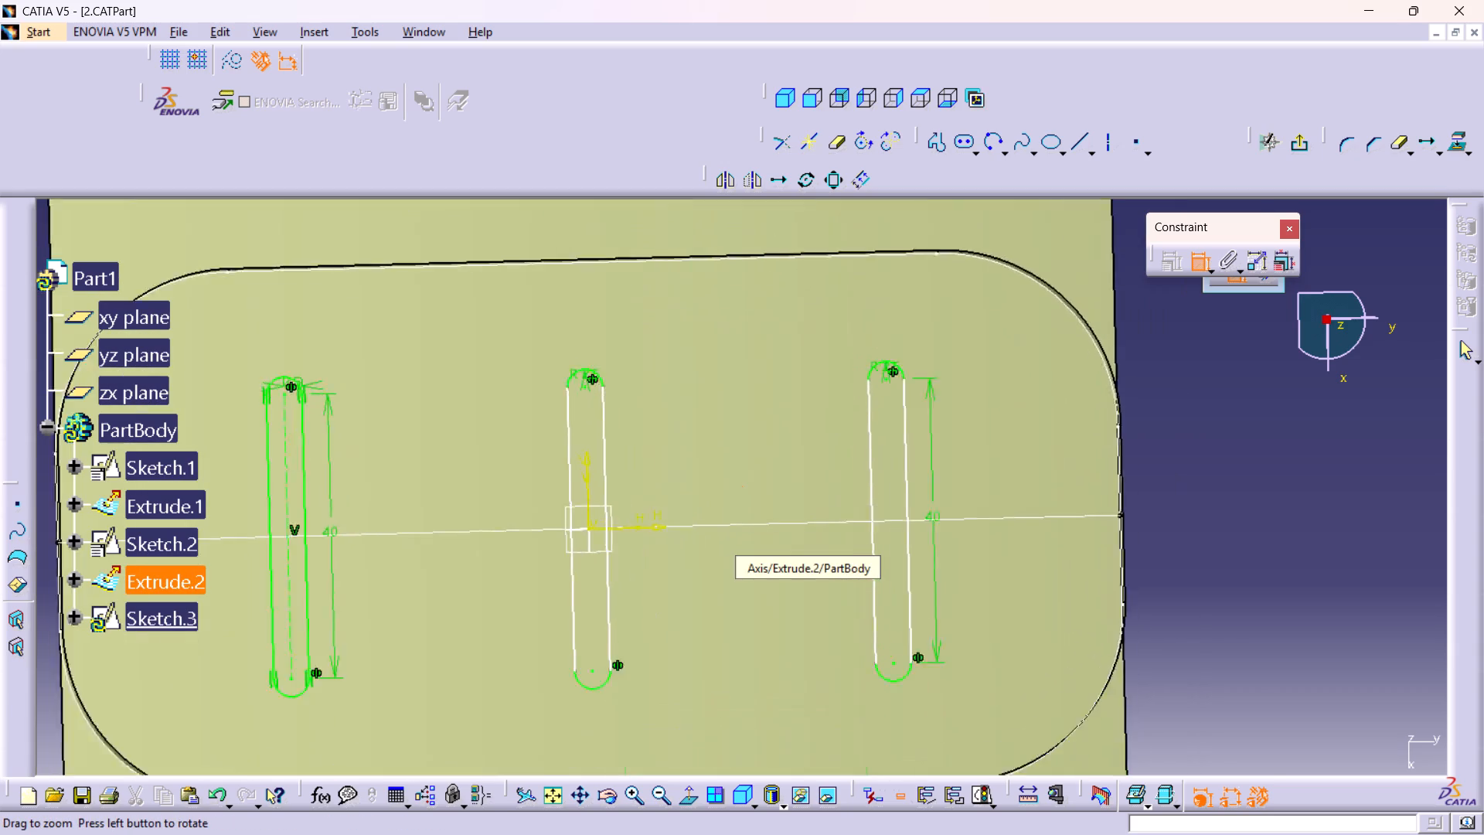
{"action": "middle_click_drag", "start_coordinate": [832, 548], "coordinate": [827, 510]}
{"action": "left_click", "coordinate": [501, 421]}
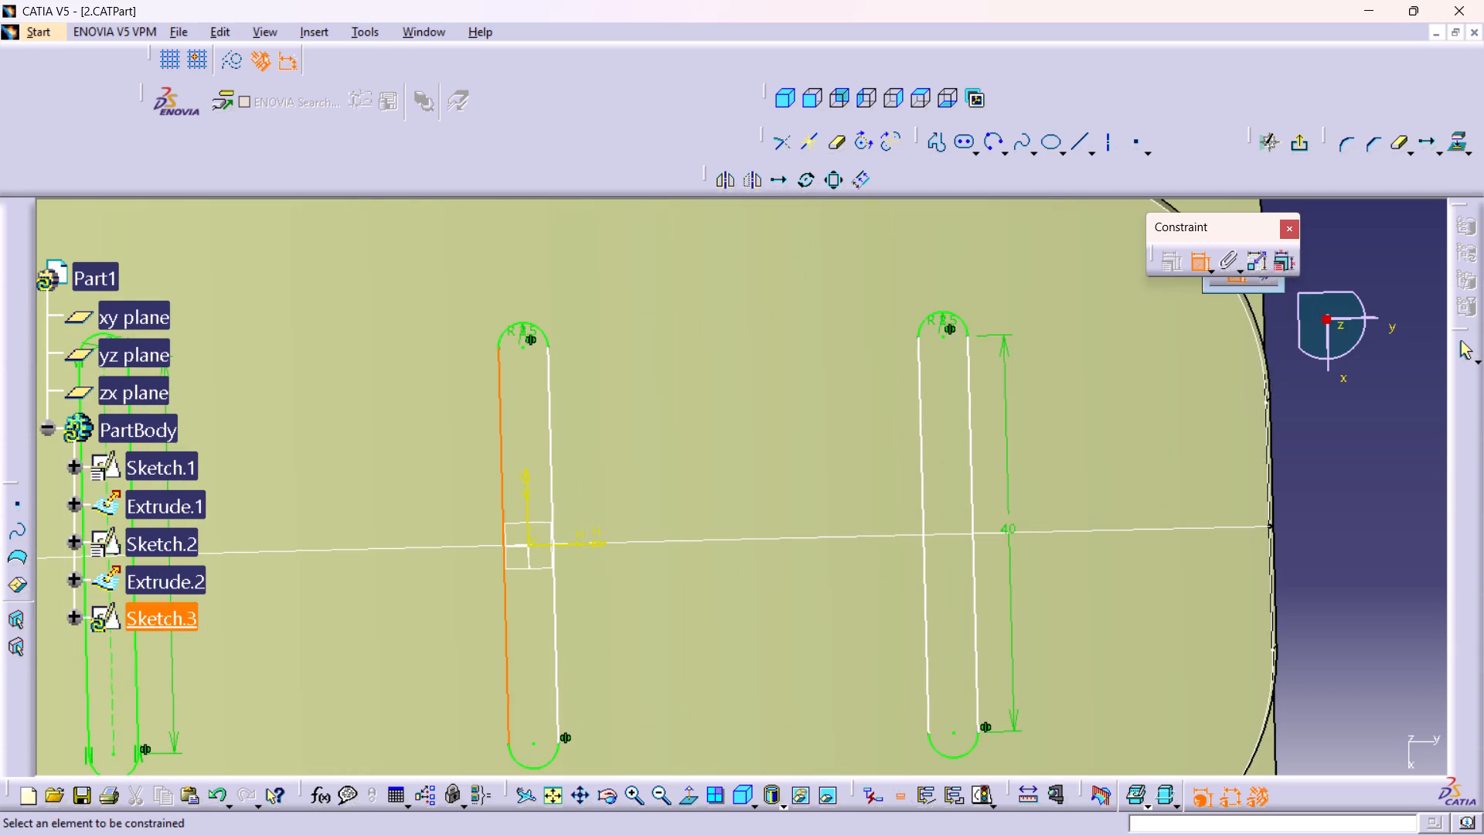
{"action": "left_click", "coordinate": [552, 484]}
{"action": "middle_click_drag", "start_coordinate": [596, 293], "coordinate": [791, 584]}
{"action": "left_click", "coordinate": [768, 291]}
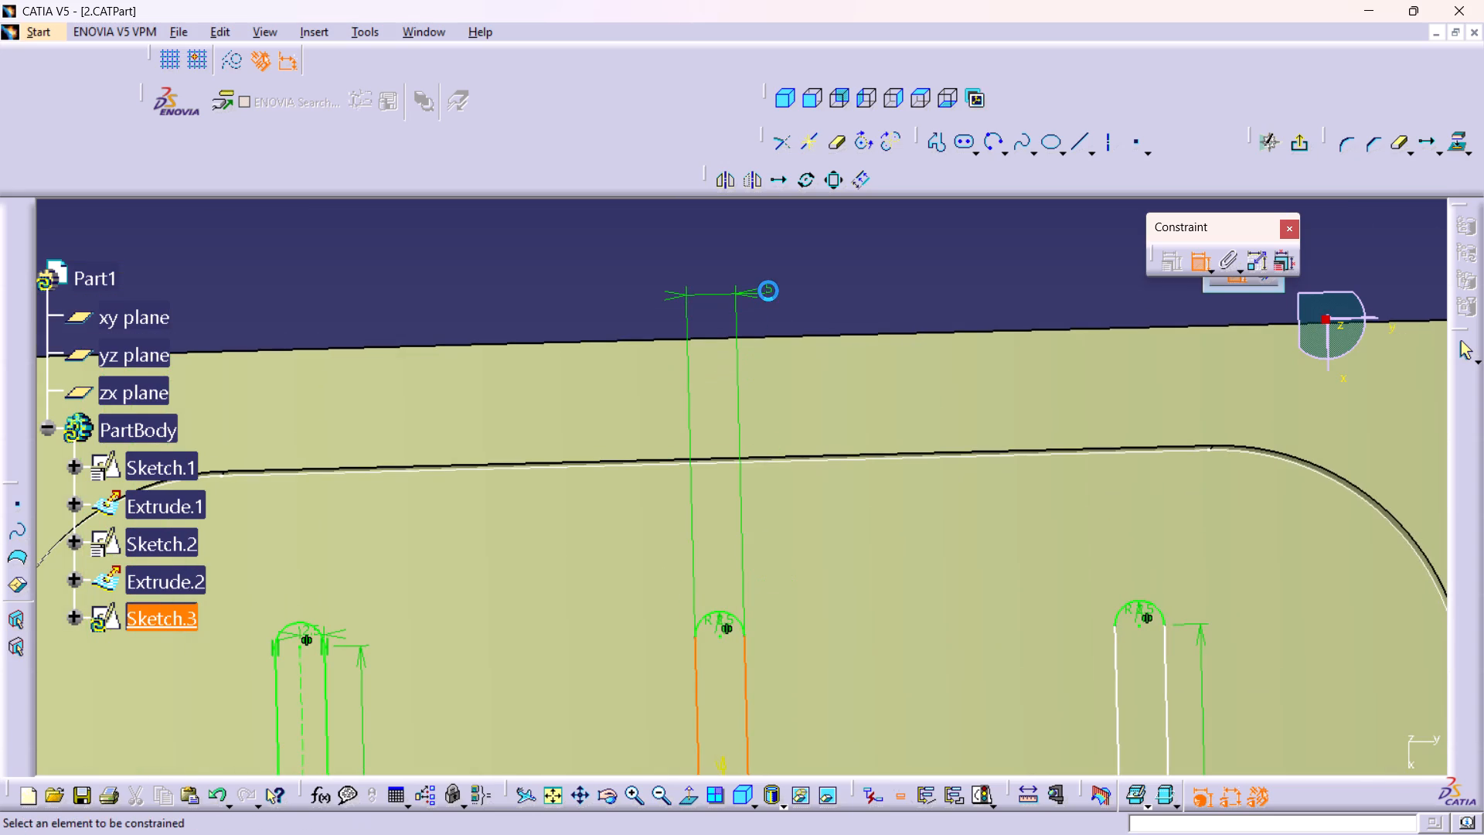
Dimension the distance from the sketch axis through the middle hole to the third hole's inner side line.
{"action": "middle_click_drag", "start_coordinate": [1041, 564], "coordinate": [1067, 691]}
{"action": "right_click", "coordinate": [1041, 564]}
{"action": "middle_click_drag", "start_coordinate": [1082, 717], "coordinate": [1013, 485]}
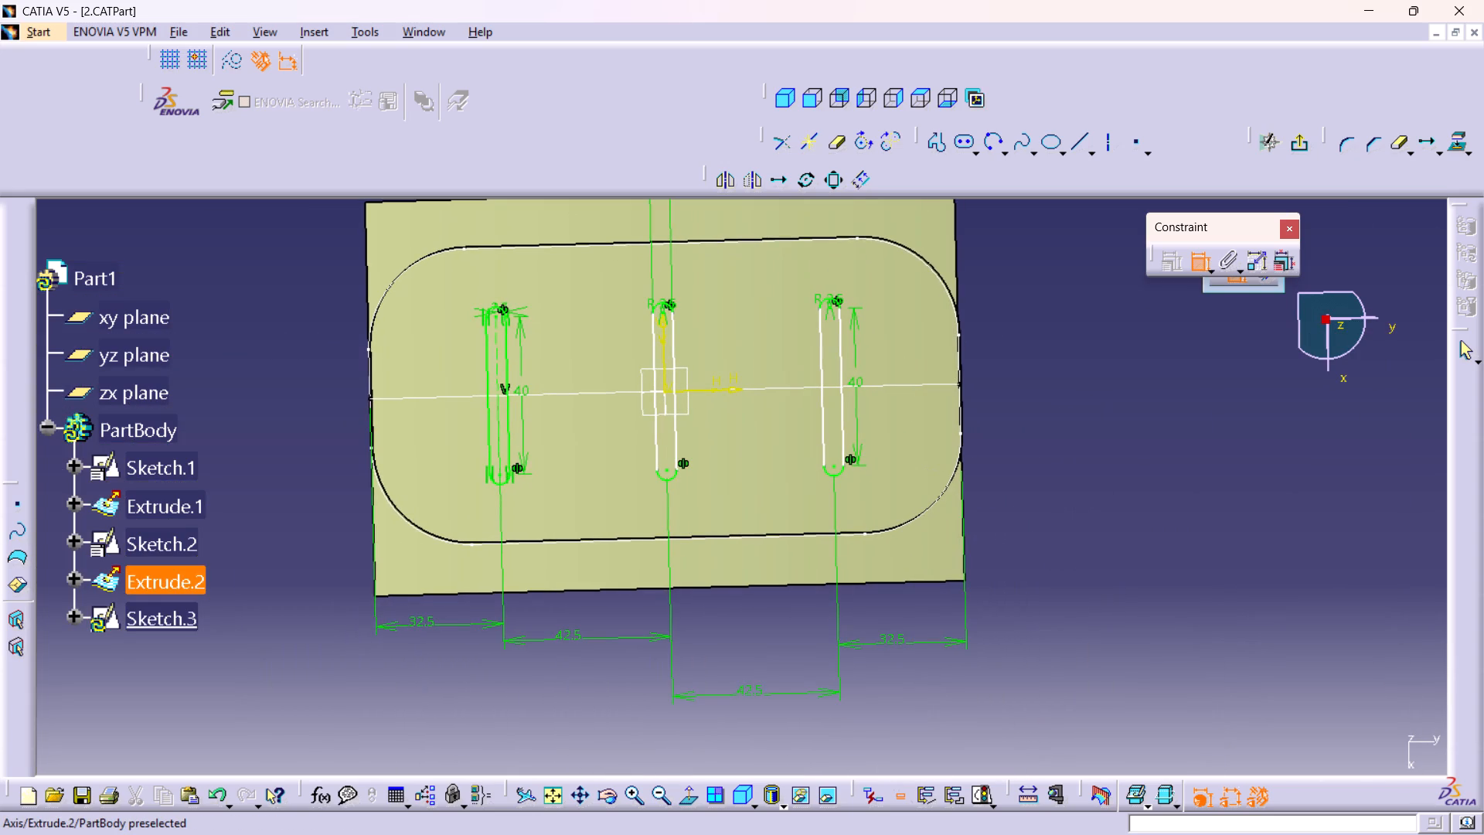
{"action": "left_click", "coordinate": [823, 395]}
{"action": "left_click", "coordinate": [806, 405]}
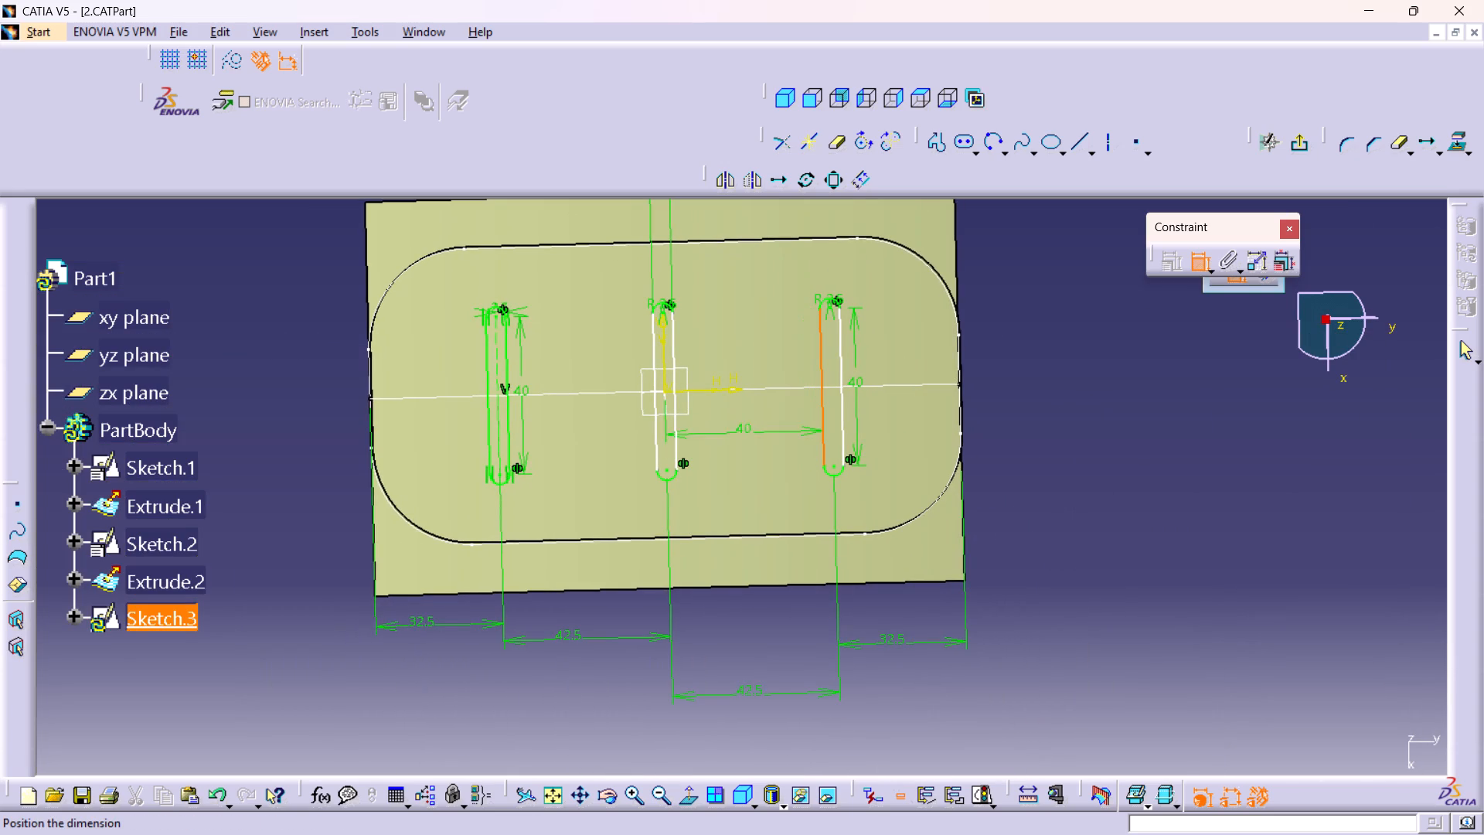
{"action": "left_click", "coordinate": [773, 421]}
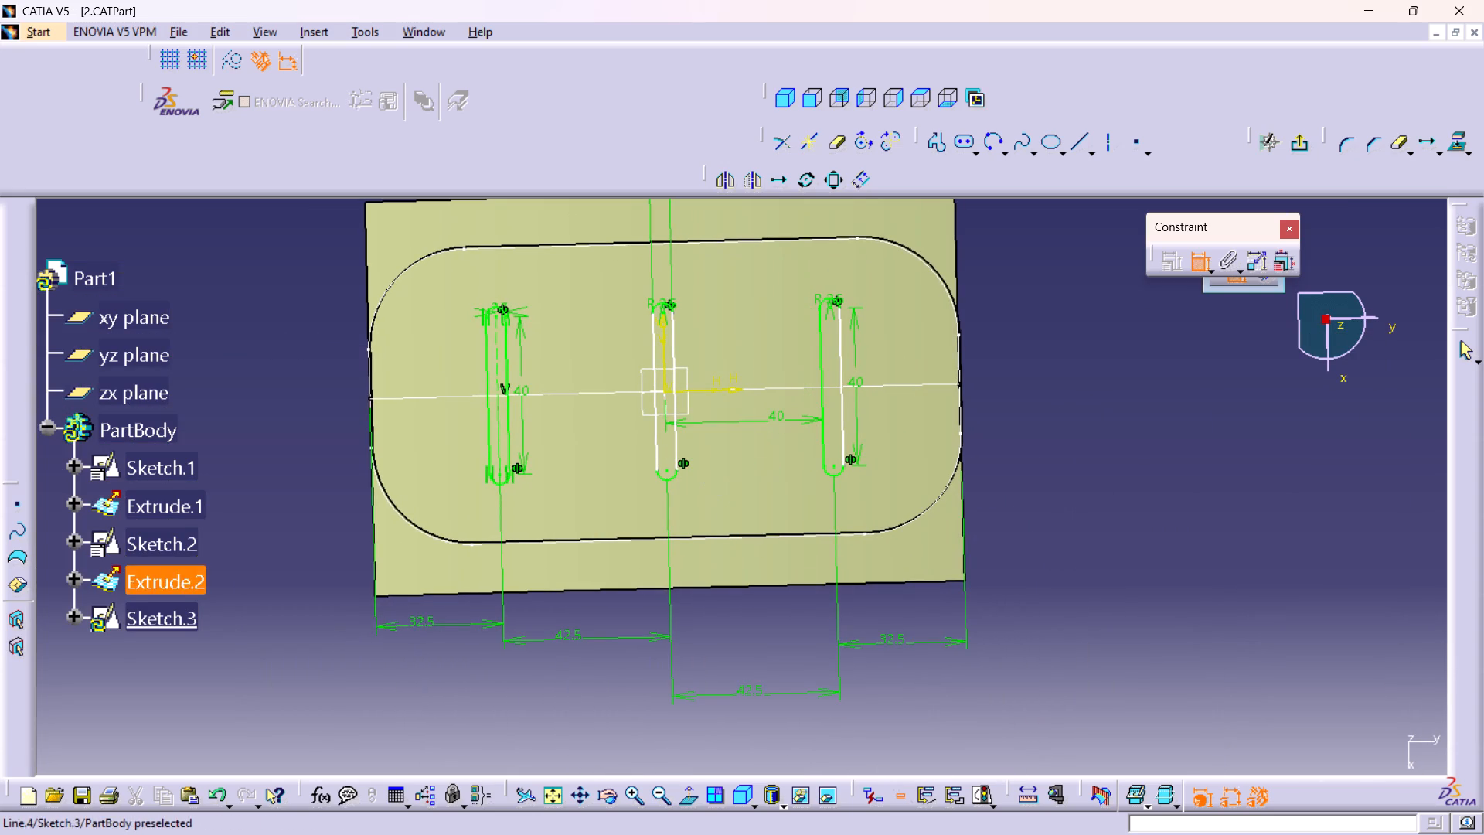
Dimension the distance from the sketch axis to the middle hole's side line nearest the first hole.
{"action": "left_click", "coordinate": [652, 441]}
{"action": "left_click", "coordinate": [656, 431]}
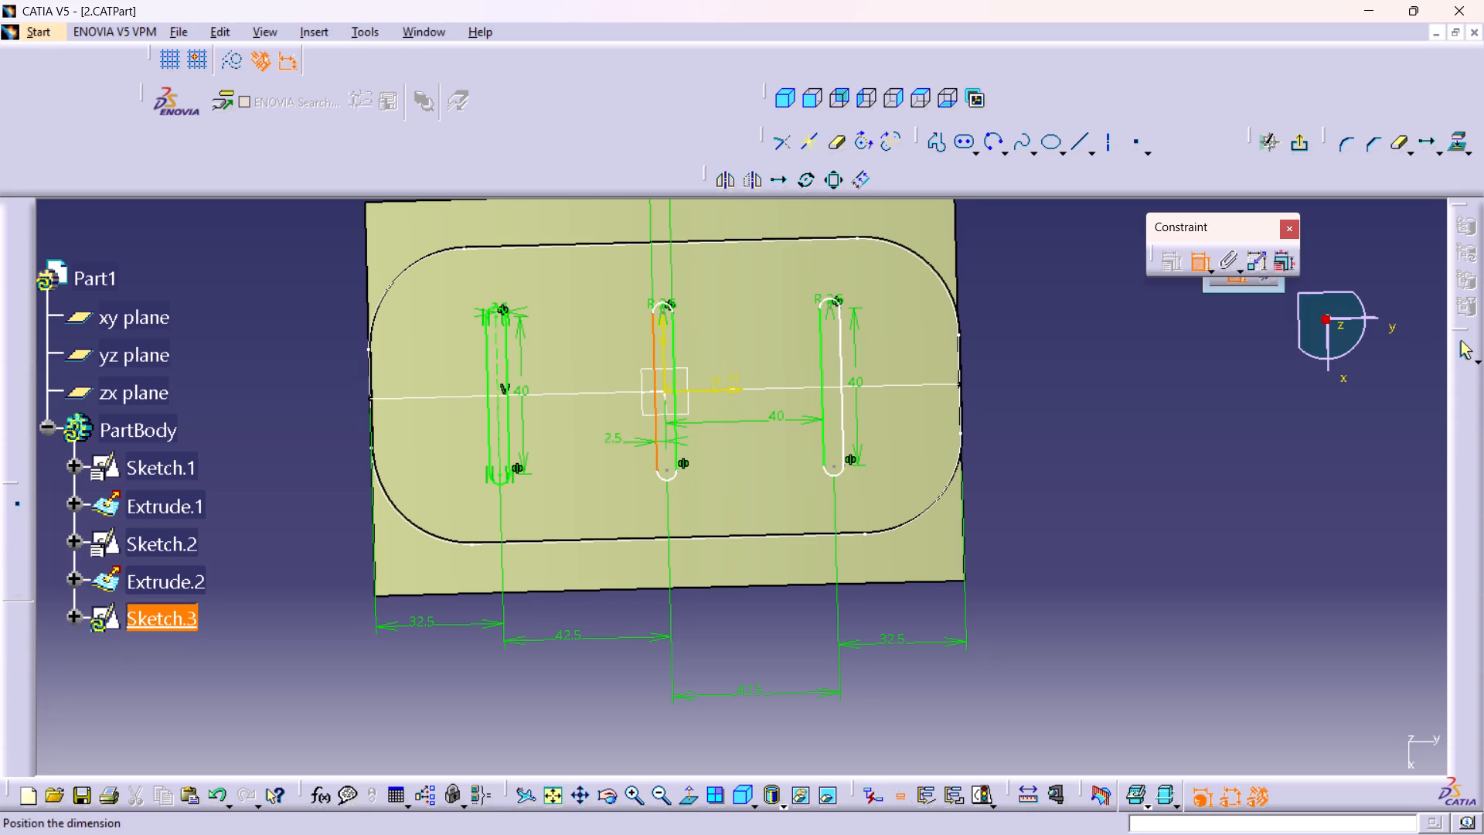
{"action": "left_click", "coordinate": [583, 441]}
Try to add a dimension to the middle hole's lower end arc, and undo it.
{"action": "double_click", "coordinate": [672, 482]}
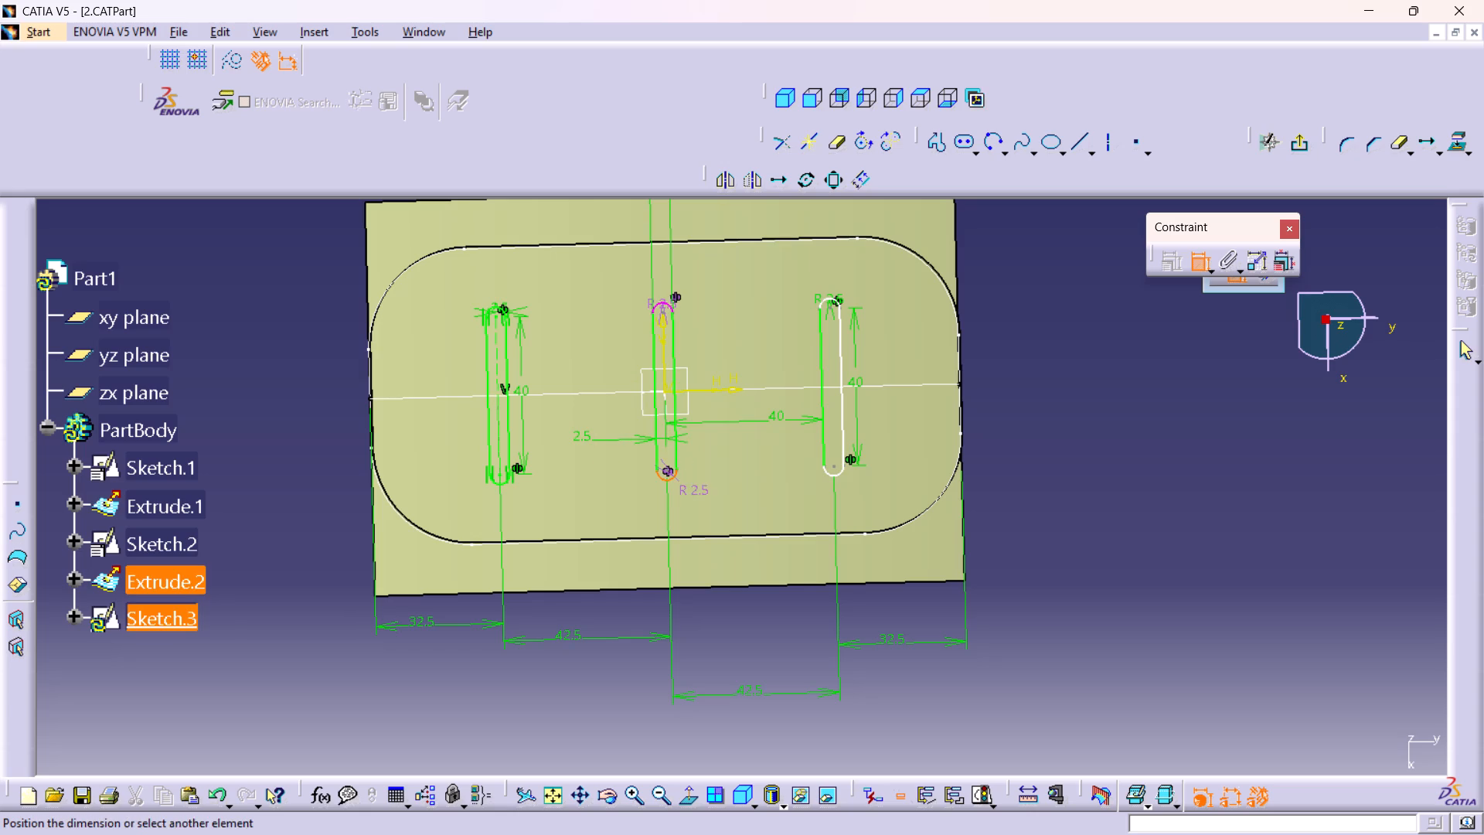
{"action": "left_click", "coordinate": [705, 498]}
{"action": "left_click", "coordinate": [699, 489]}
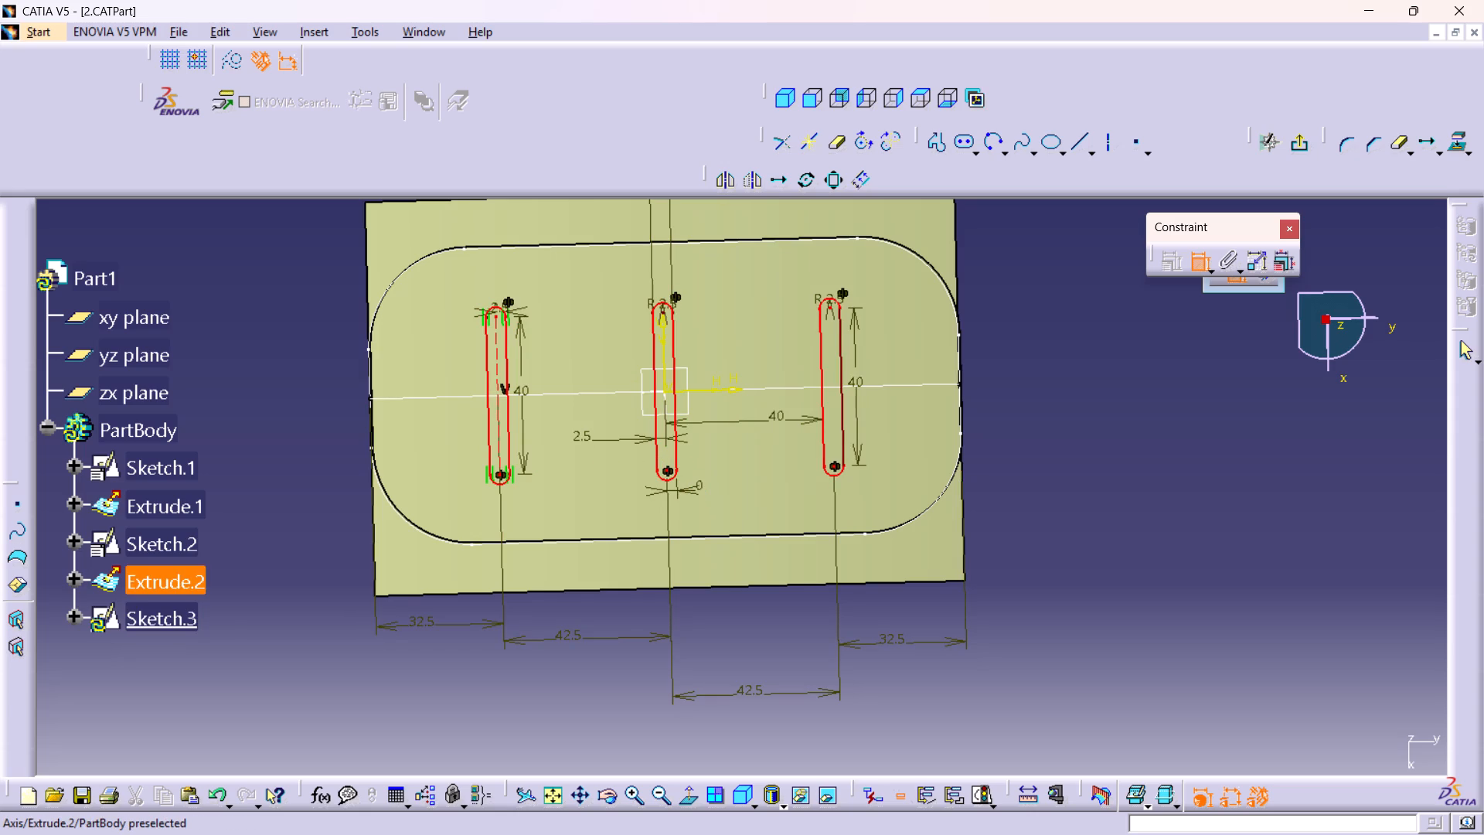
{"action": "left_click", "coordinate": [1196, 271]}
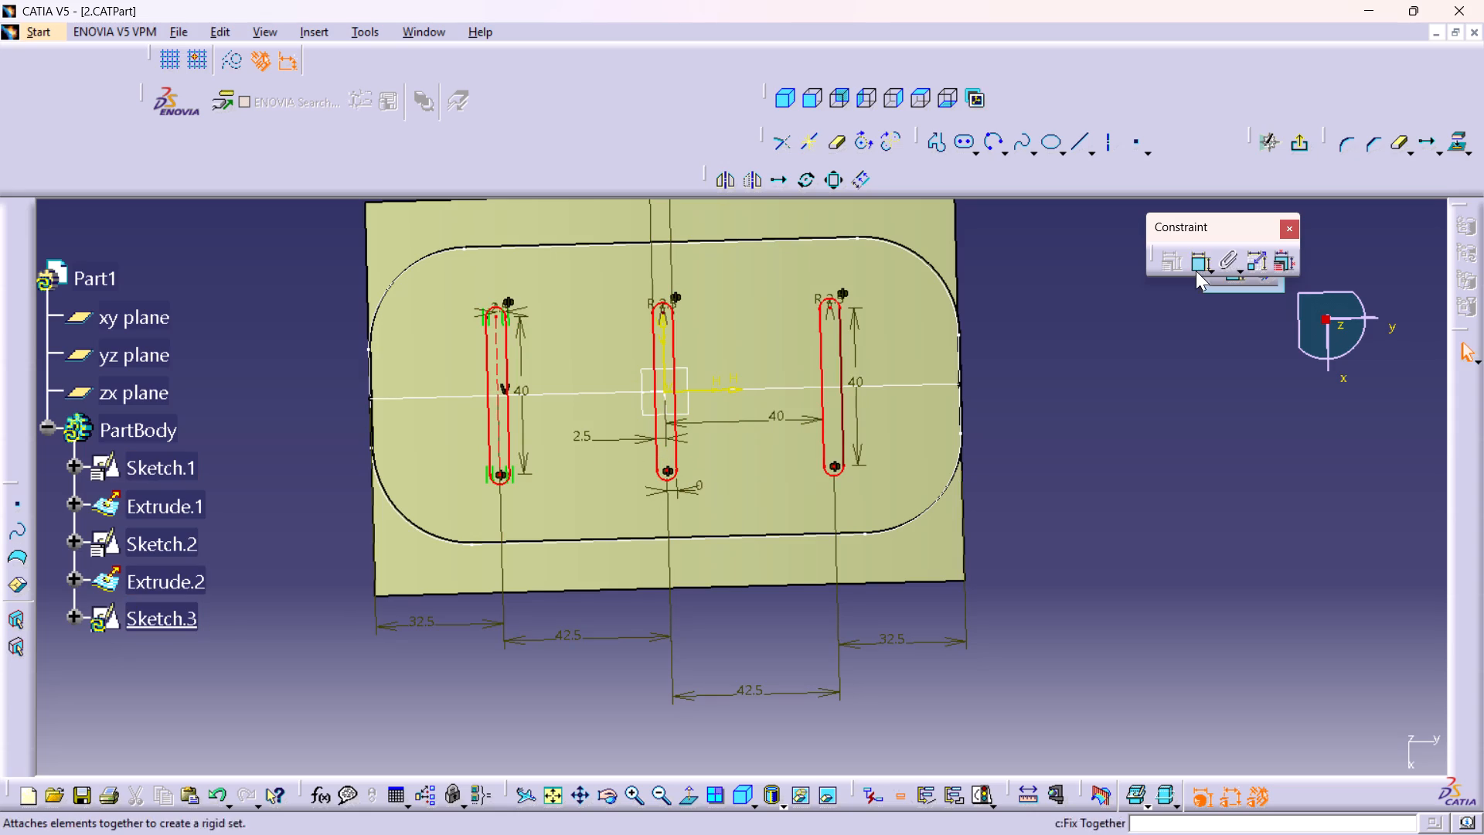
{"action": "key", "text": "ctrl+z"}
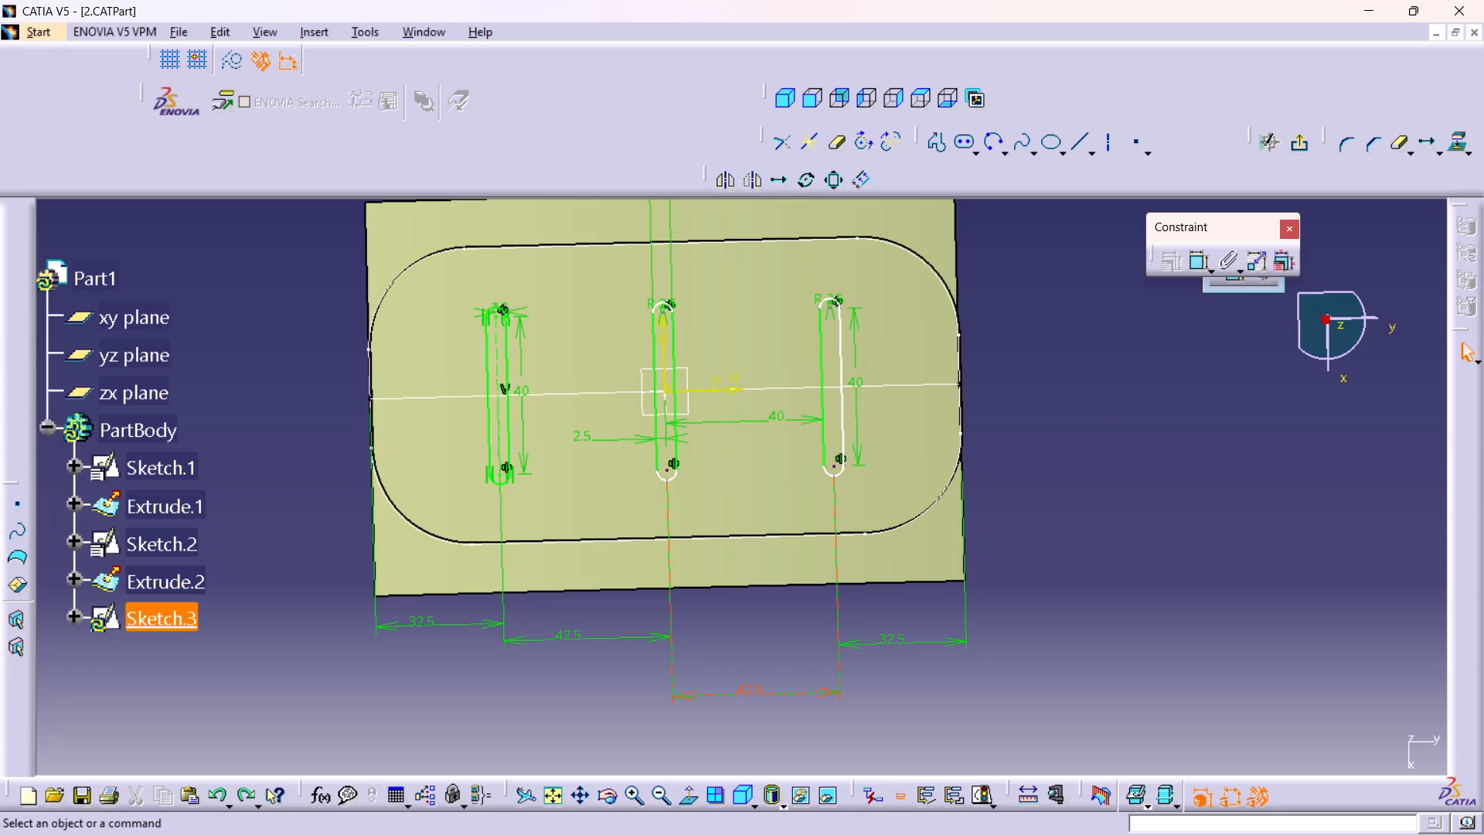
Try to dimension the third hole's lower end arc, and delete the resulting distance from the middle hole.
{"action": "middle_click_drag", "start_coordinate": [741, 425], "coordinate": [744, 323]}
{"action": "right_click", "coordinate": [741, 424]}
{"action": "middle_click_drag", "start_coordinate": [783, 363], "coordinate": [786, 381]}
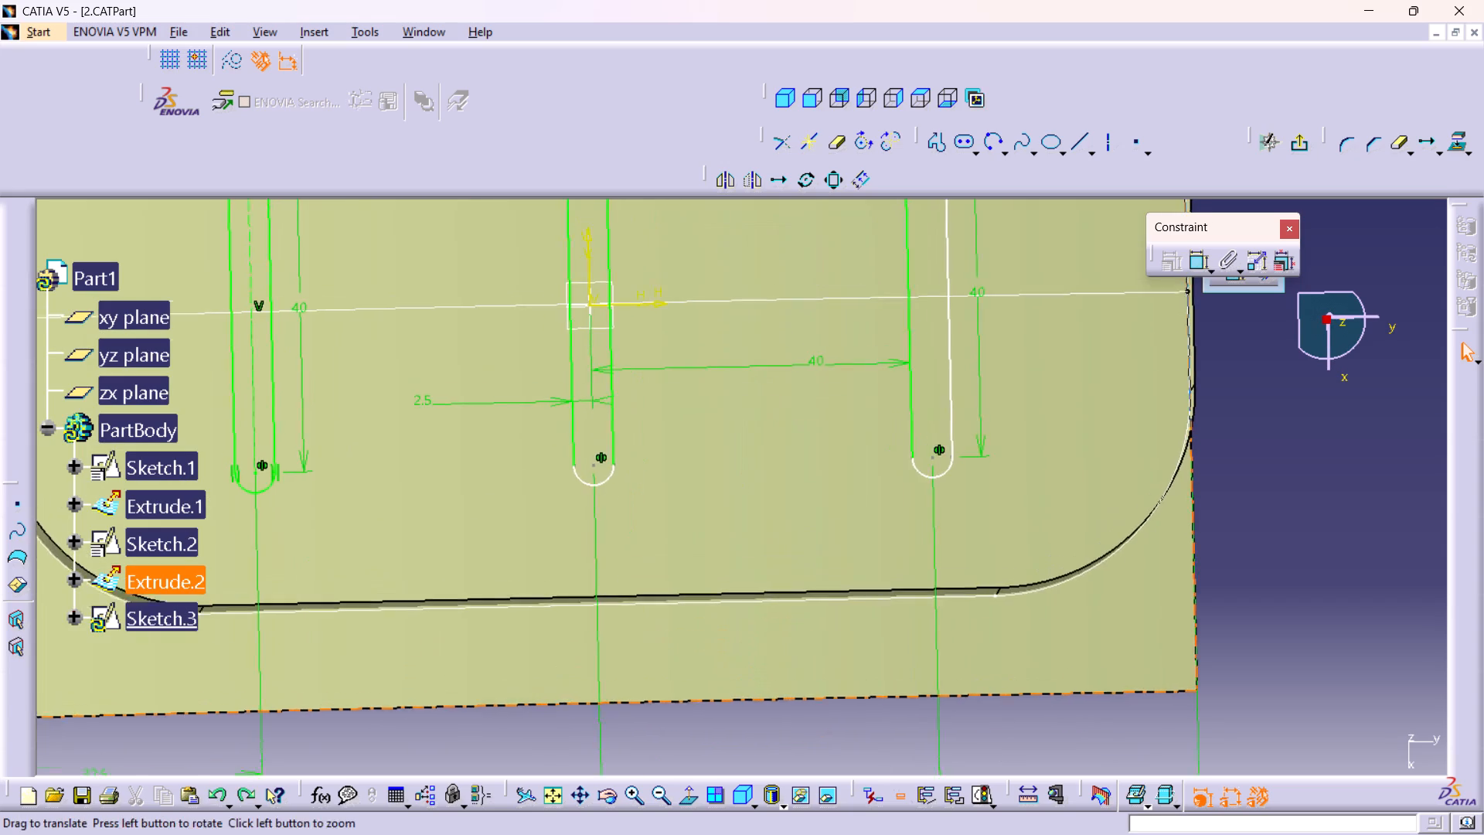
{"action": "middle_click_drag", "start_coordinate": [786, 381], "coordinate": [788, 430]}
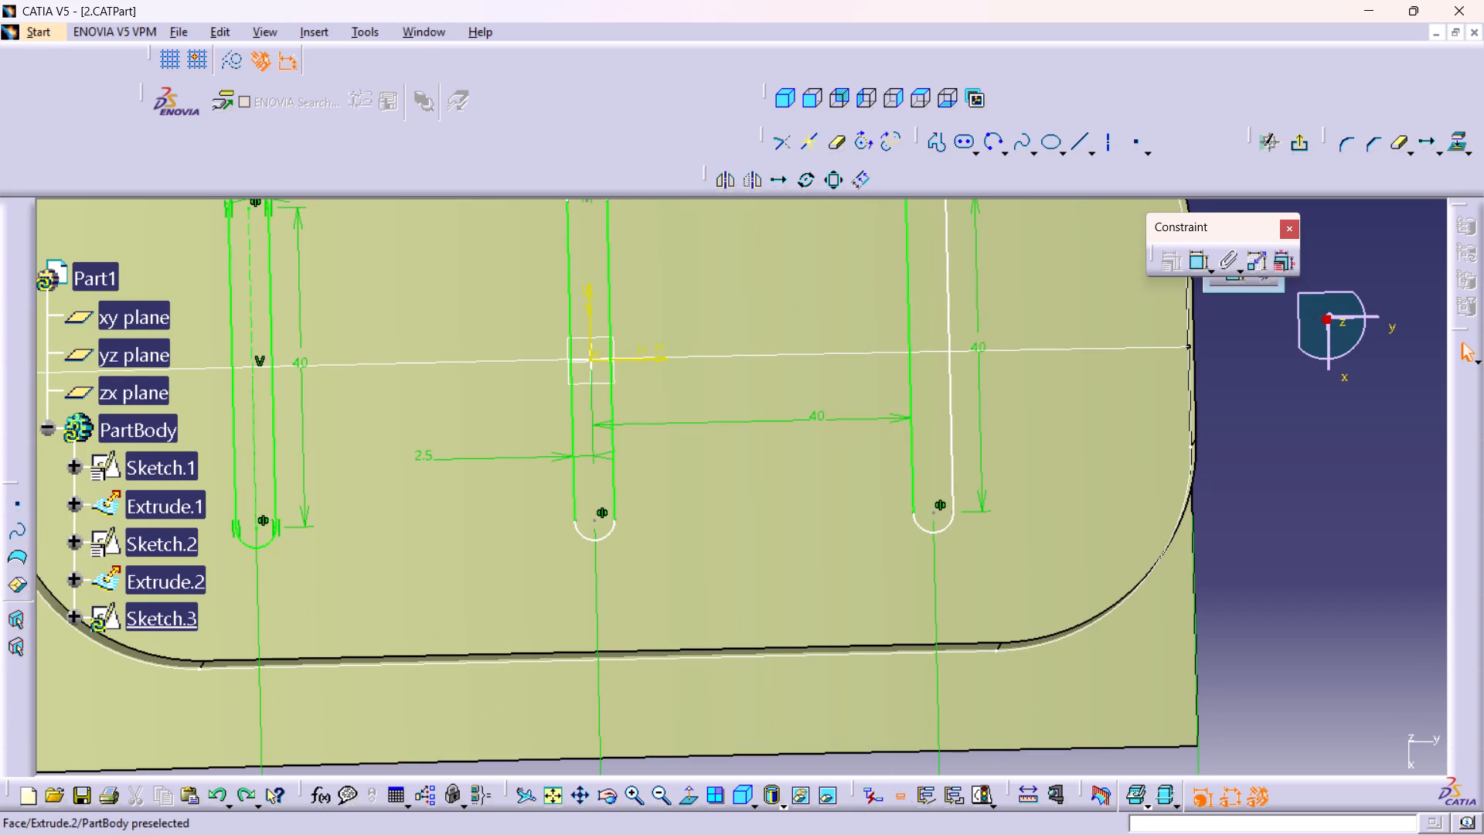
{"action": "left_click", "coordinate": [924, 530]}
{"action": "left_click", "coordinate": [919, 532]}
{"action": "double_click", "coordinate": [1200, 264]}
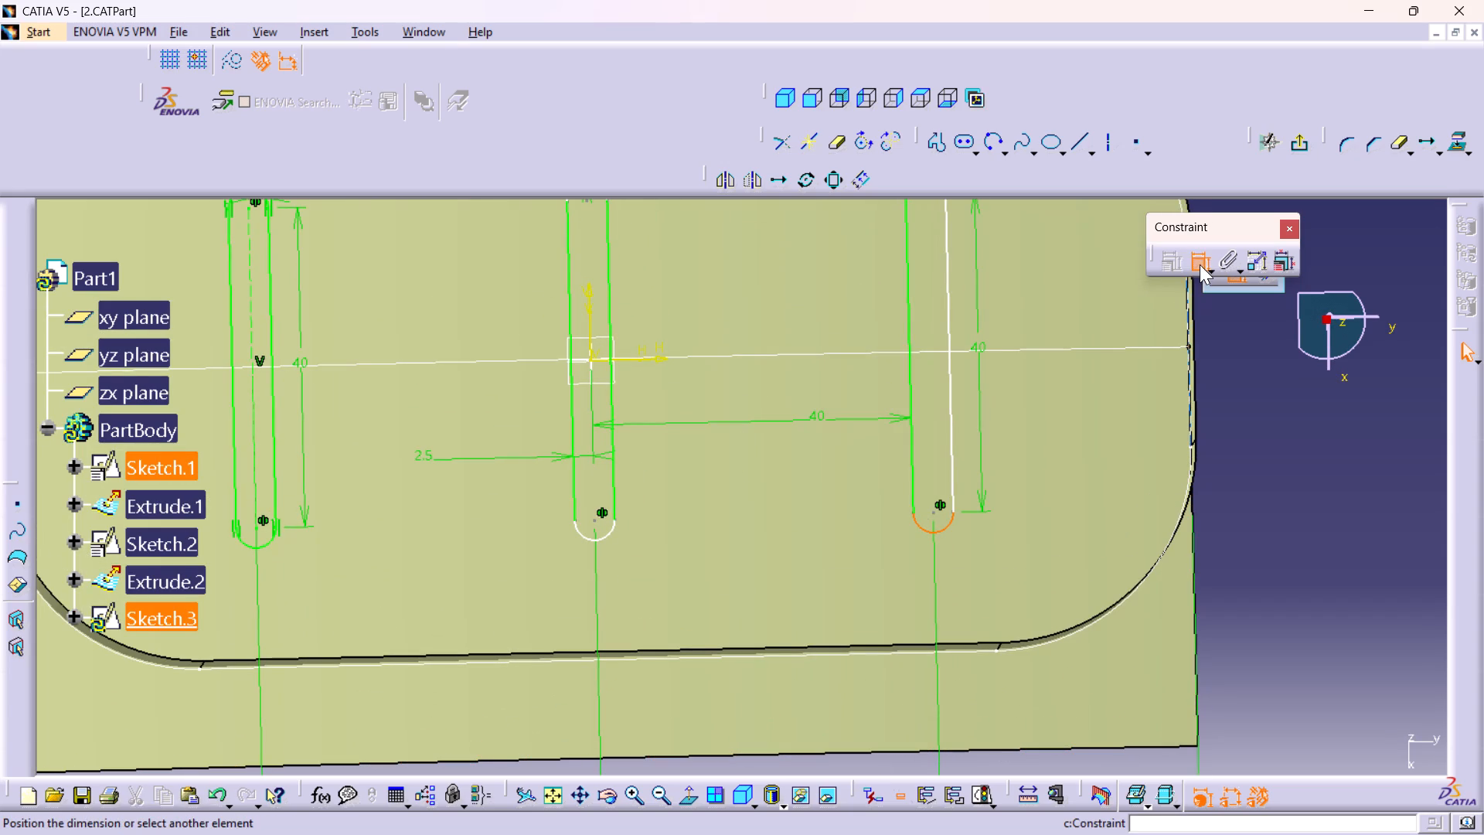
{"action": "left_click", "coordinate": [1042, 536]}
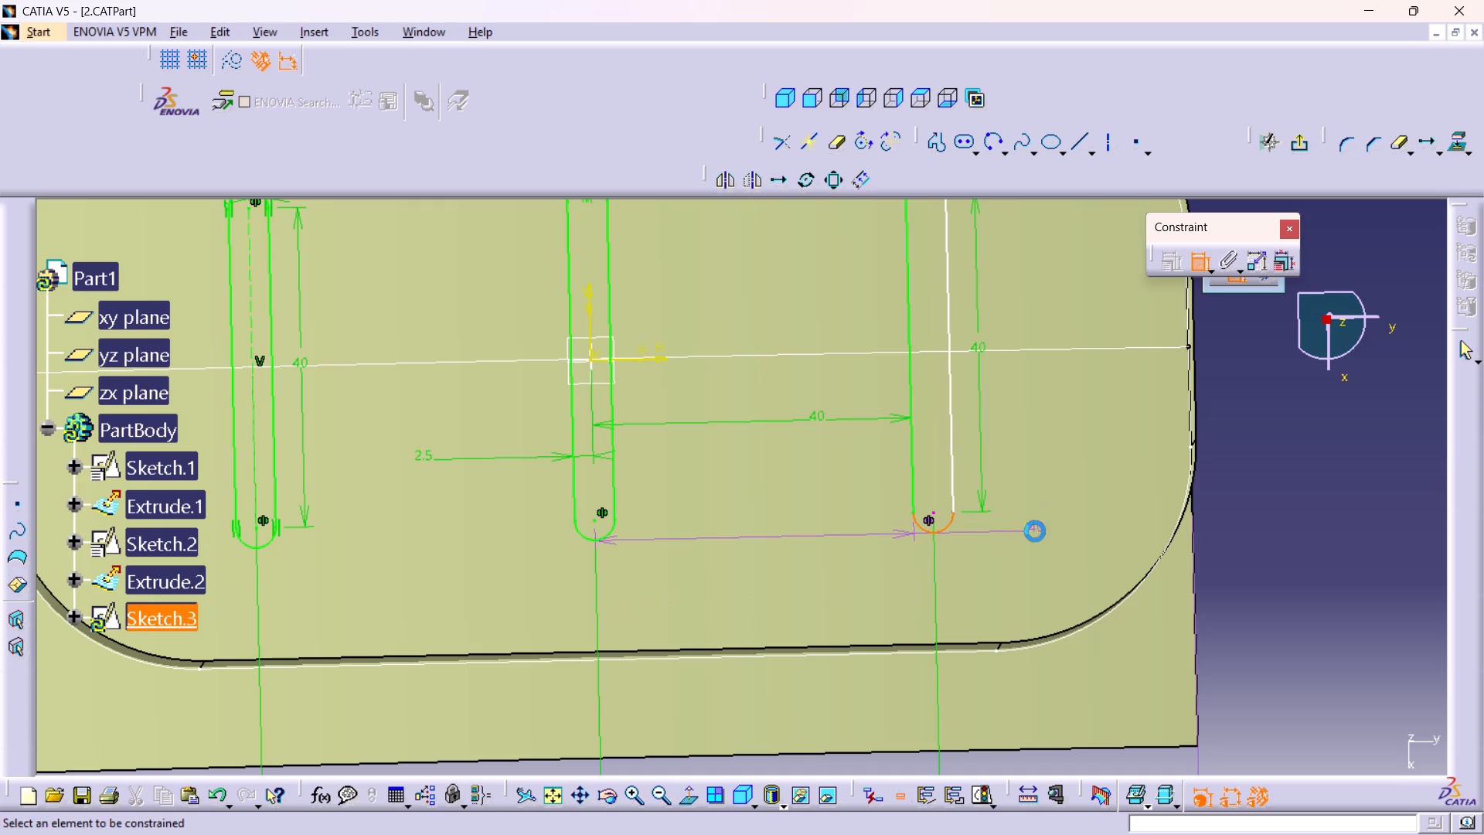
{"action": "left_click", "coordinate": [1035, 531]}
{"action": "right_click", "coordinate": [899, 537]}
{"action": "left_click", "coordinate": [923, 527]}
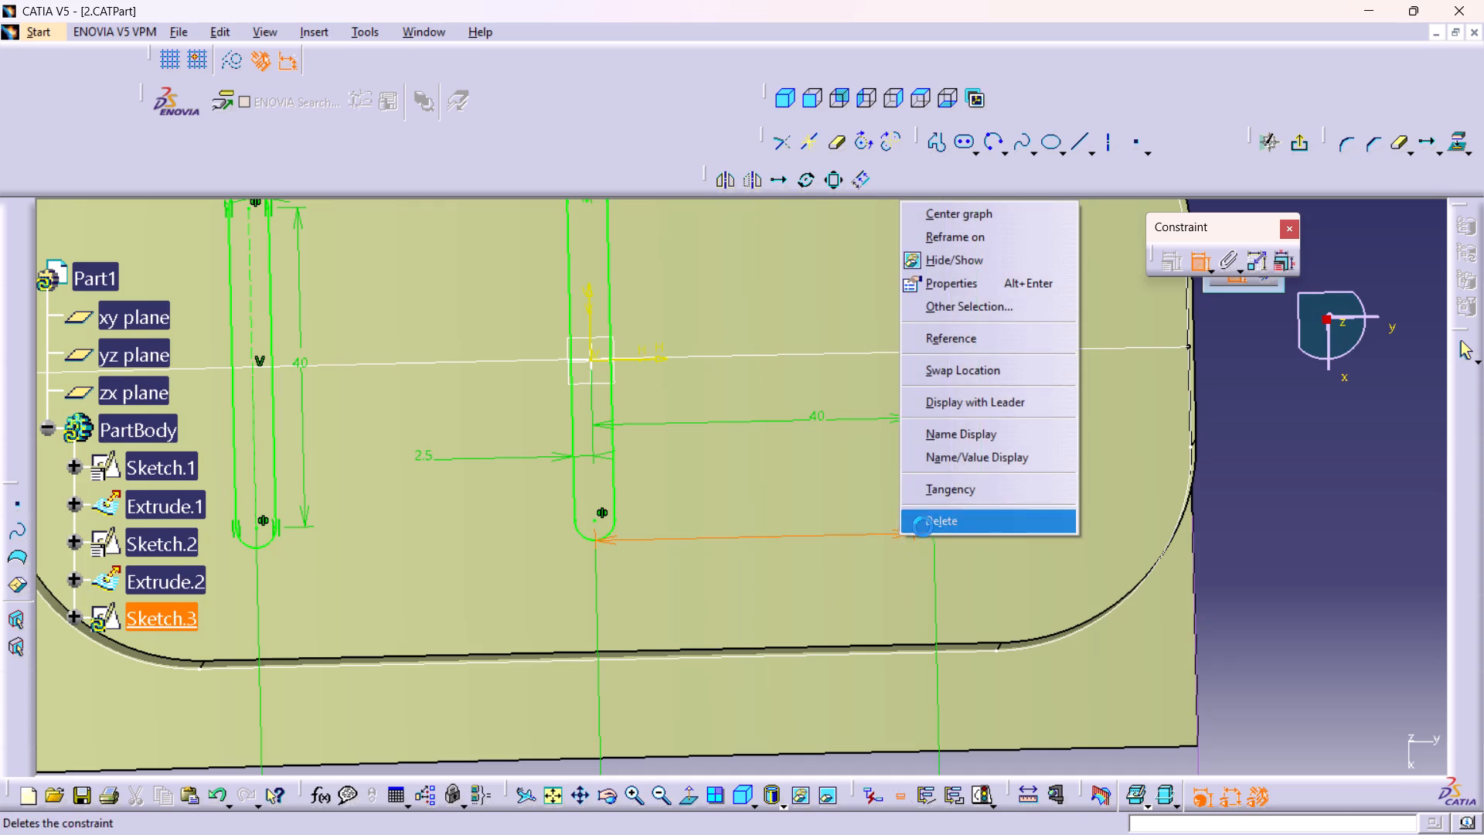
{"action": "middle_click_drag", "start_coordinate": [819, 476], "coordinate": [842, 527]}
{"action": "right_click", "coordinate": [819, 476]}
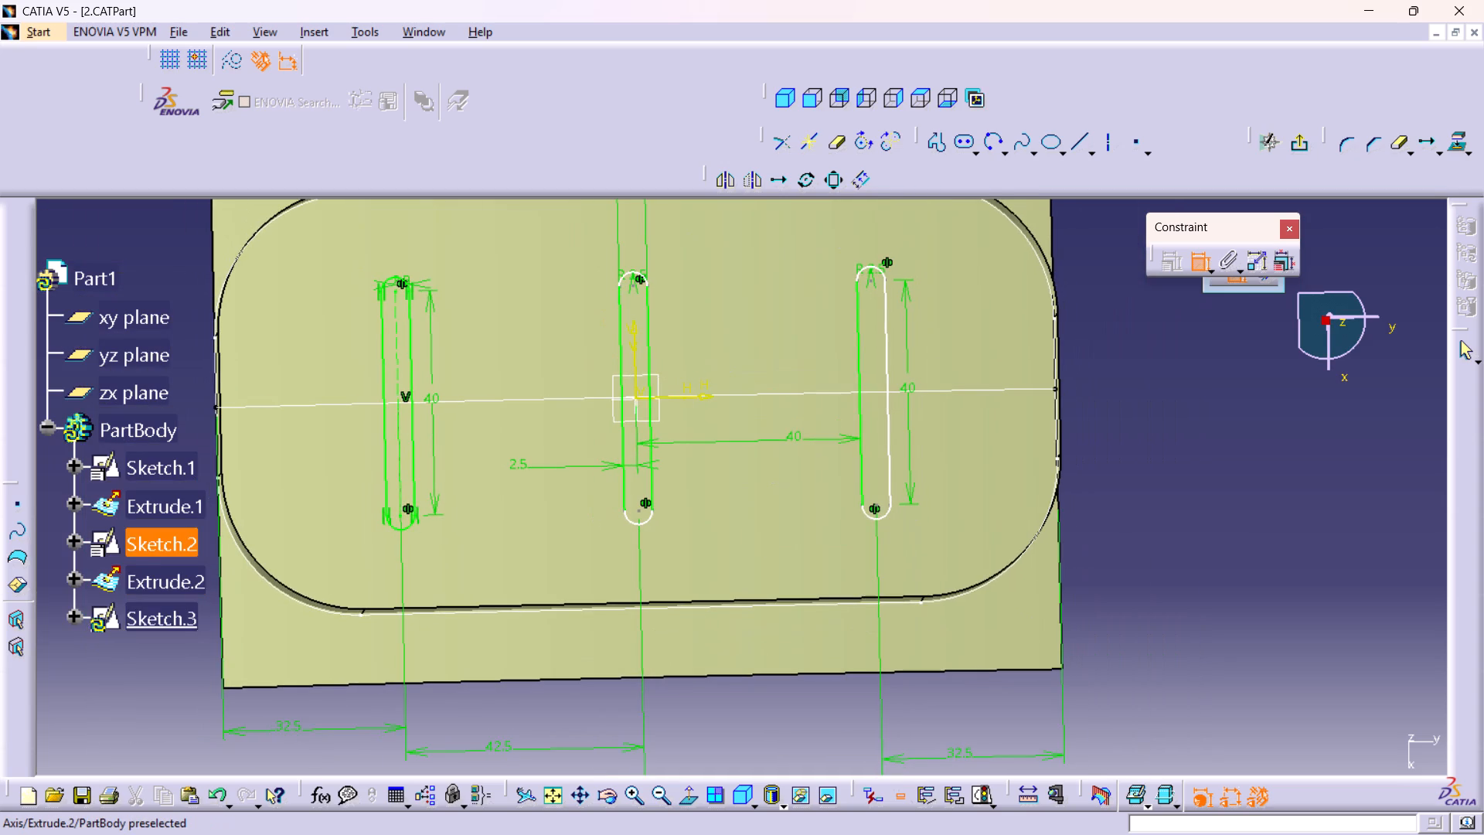
Make the middle hole's side line nearest the first hole tangent to its upper end arc.
{"action": "middle_click_drag", "start_coordinate": [699, 601], "coordinate": [777, 278]}
{"action": "middle_click_drag", "start_coordinate": [824, 417], "coordinate": [783, 576]}
{"action": "middle_click_drag", "start_coordinate": [751, 438], "coordinate": [732, 509]}
{"action": "middle_click_drag", "start_coordinate": [751, 421], "coordinate": [729, 524]}
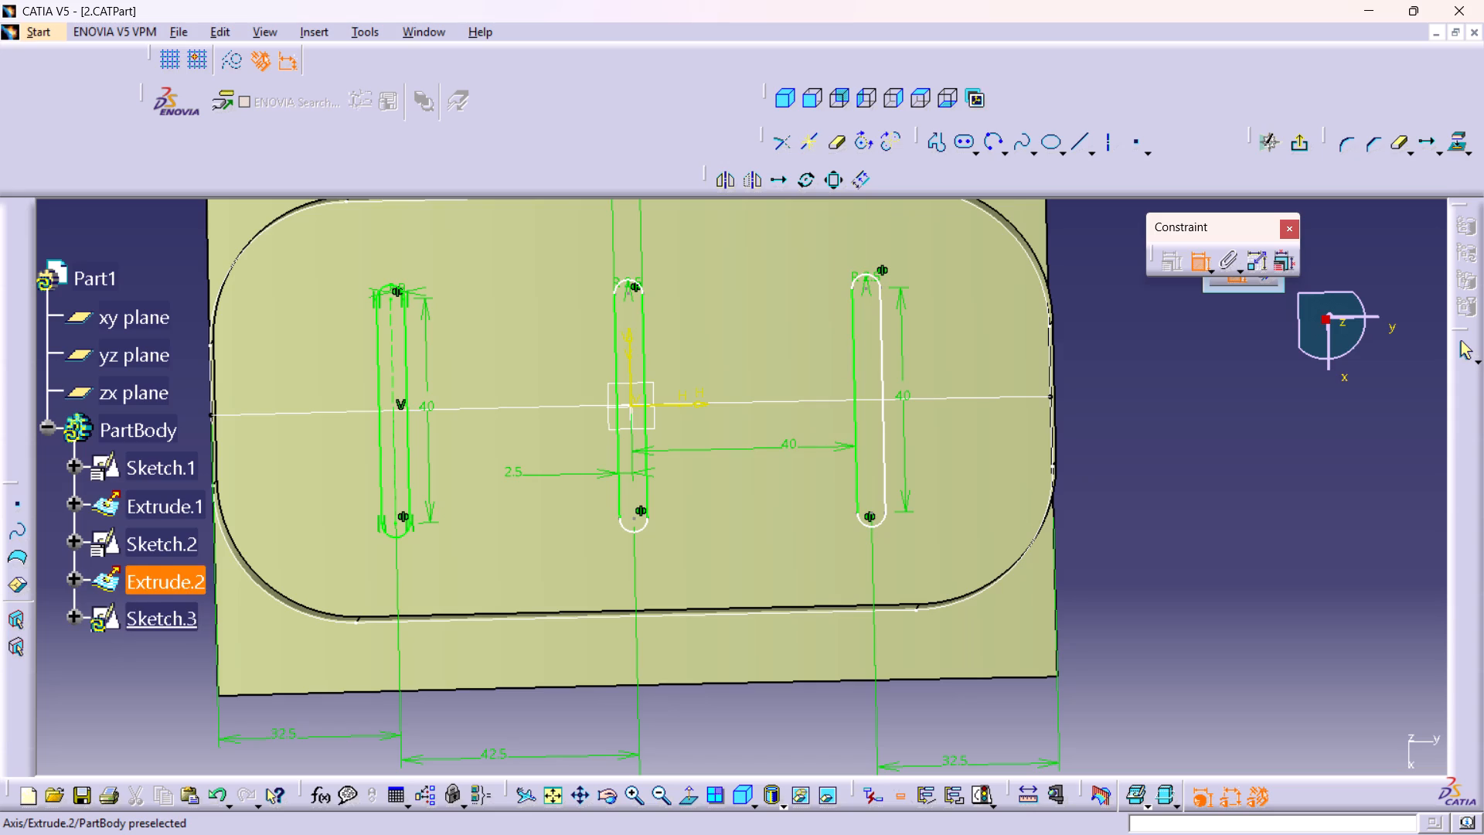
{"action": "left_click", "coordinate": [614, 306]}
{"action": "left_click", "coordinate": [617, 285]}
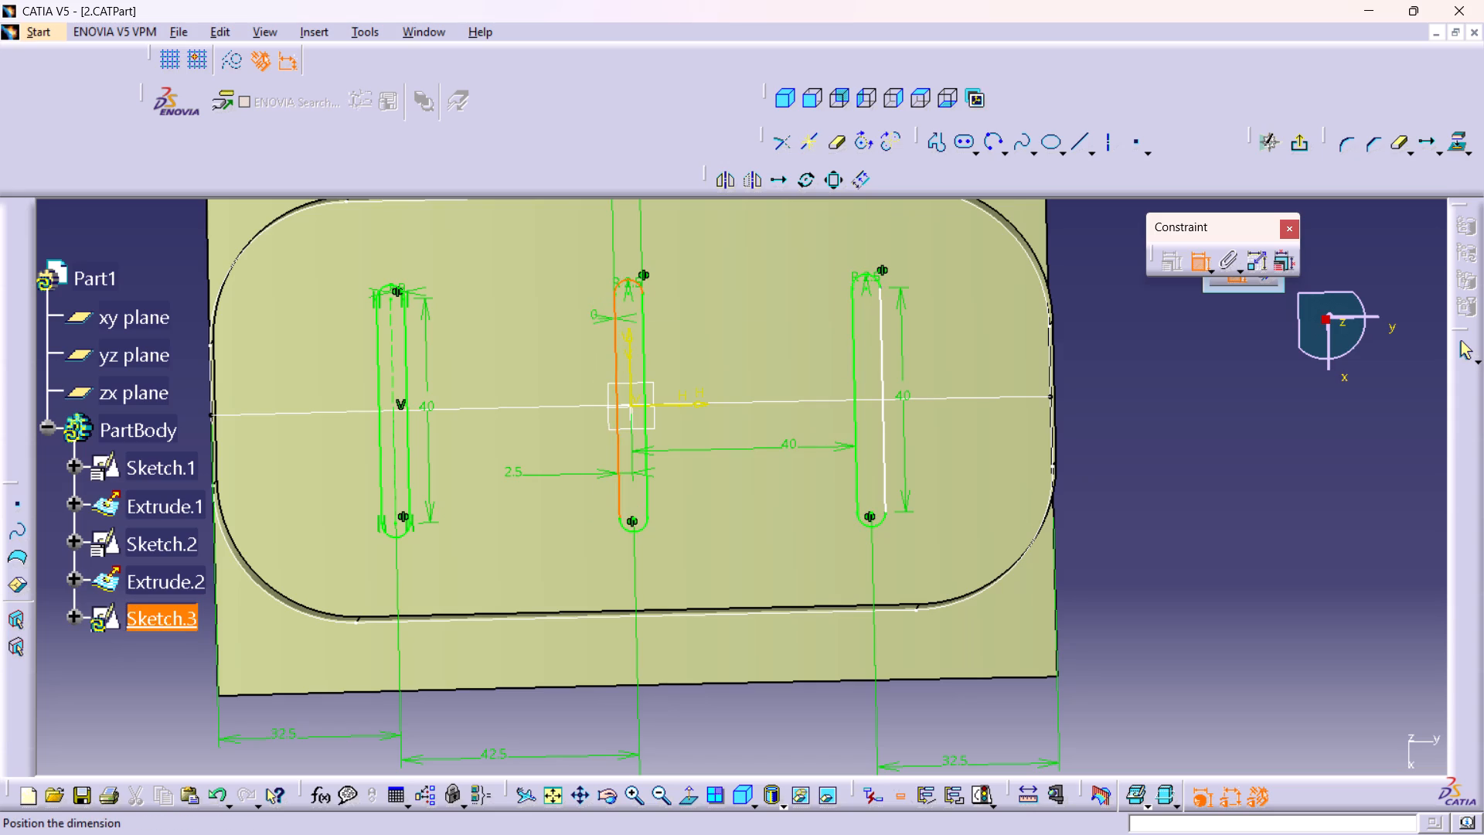
{"action": "right_click", "coordinate": [589, 325]}
{"action": "left_click", "coordinate": [646, 499]}
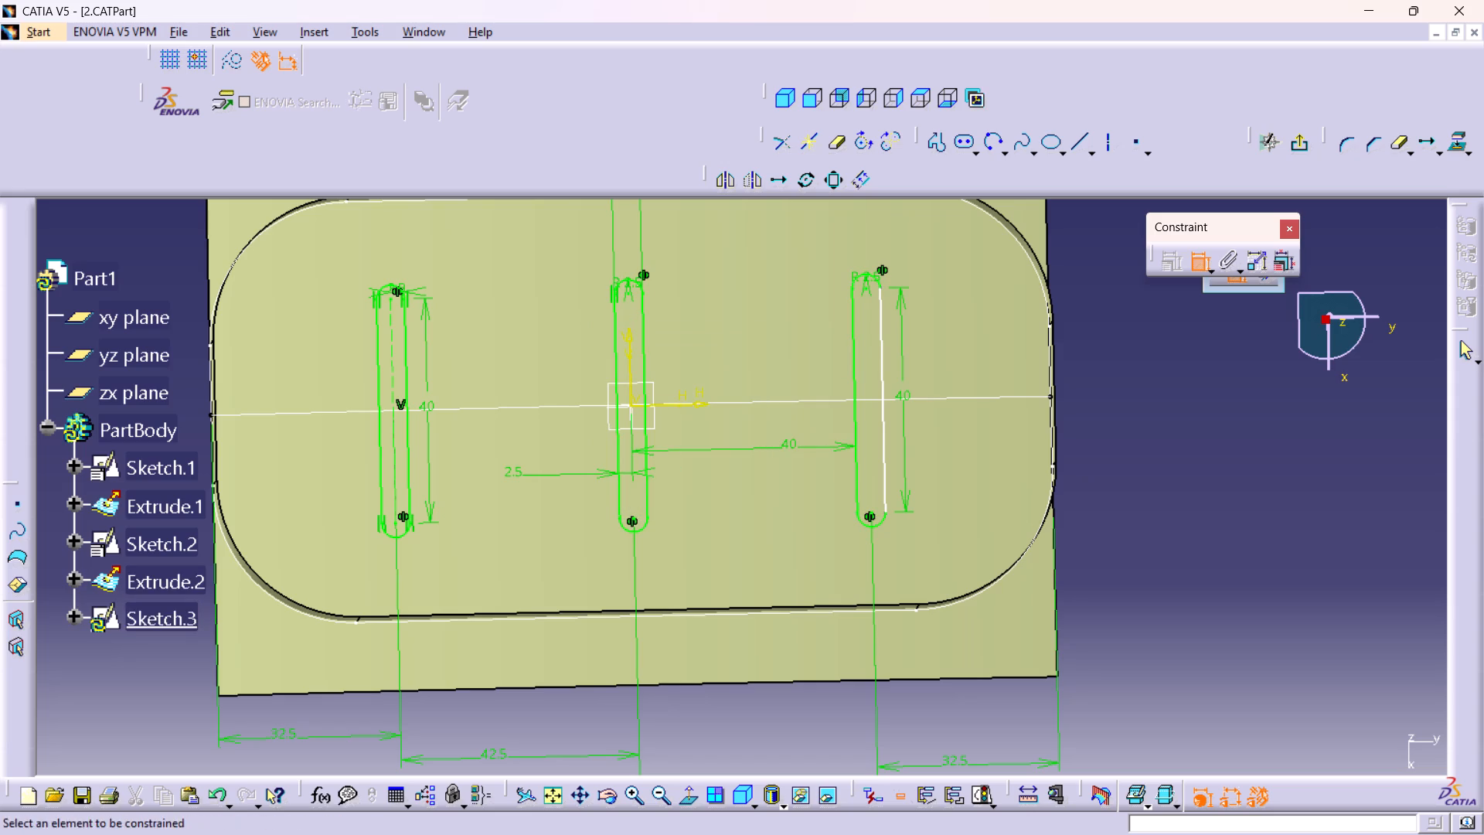
Make the third hole's outer side line tangent to its lower end arc.
{"action": "middle_click_drag", "start_coordinate": [836, 351], "coordinate": [814, 394]}
{"action": "left_click_drag", "start_coordinate": [859, 349], "coordinate": [860, 358]}
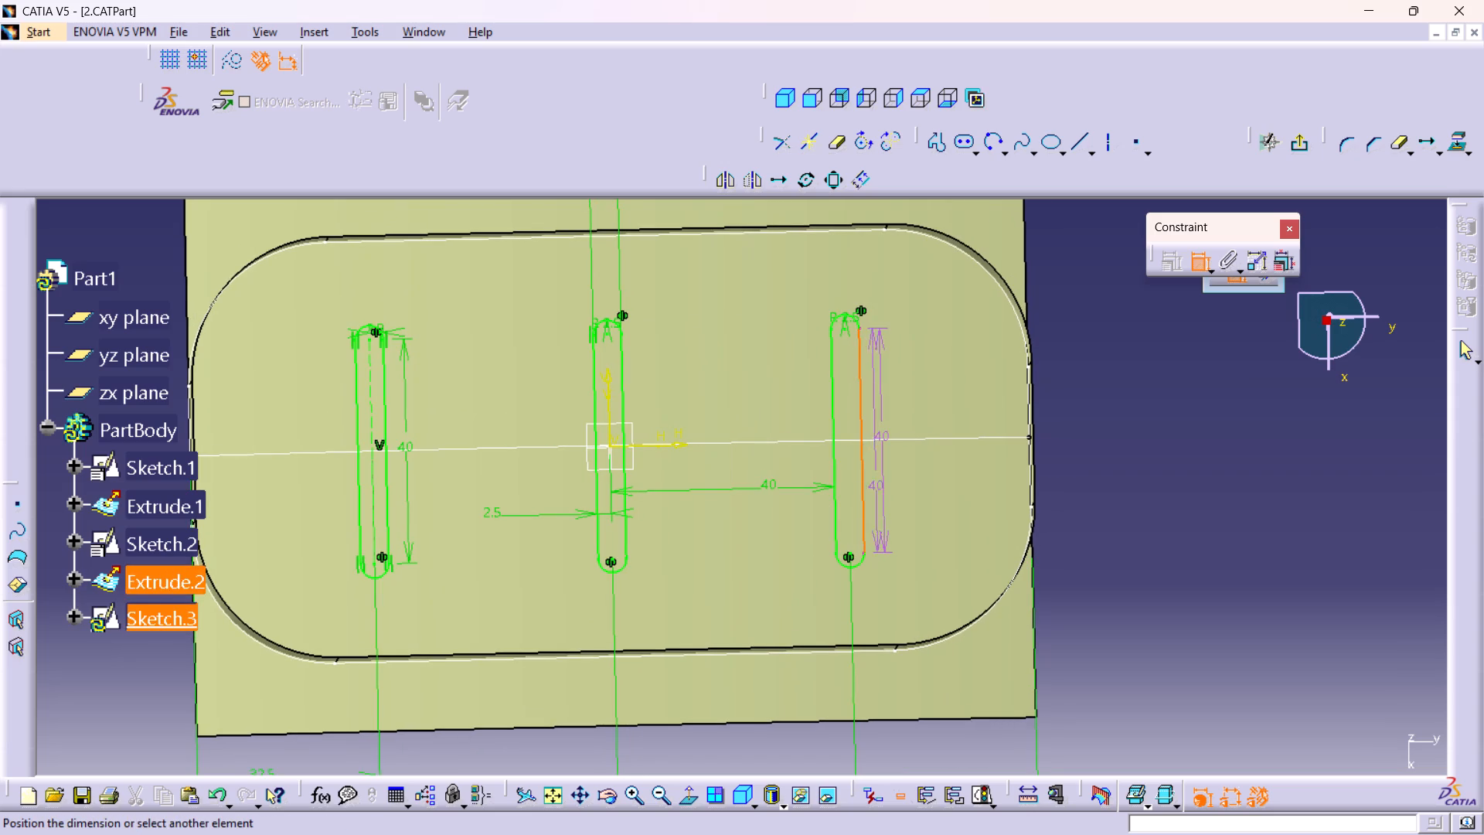
{"action": "left_click", "coordinate": [861, 564]}
{"action": "right_click", "coordinate": [871, 582]}
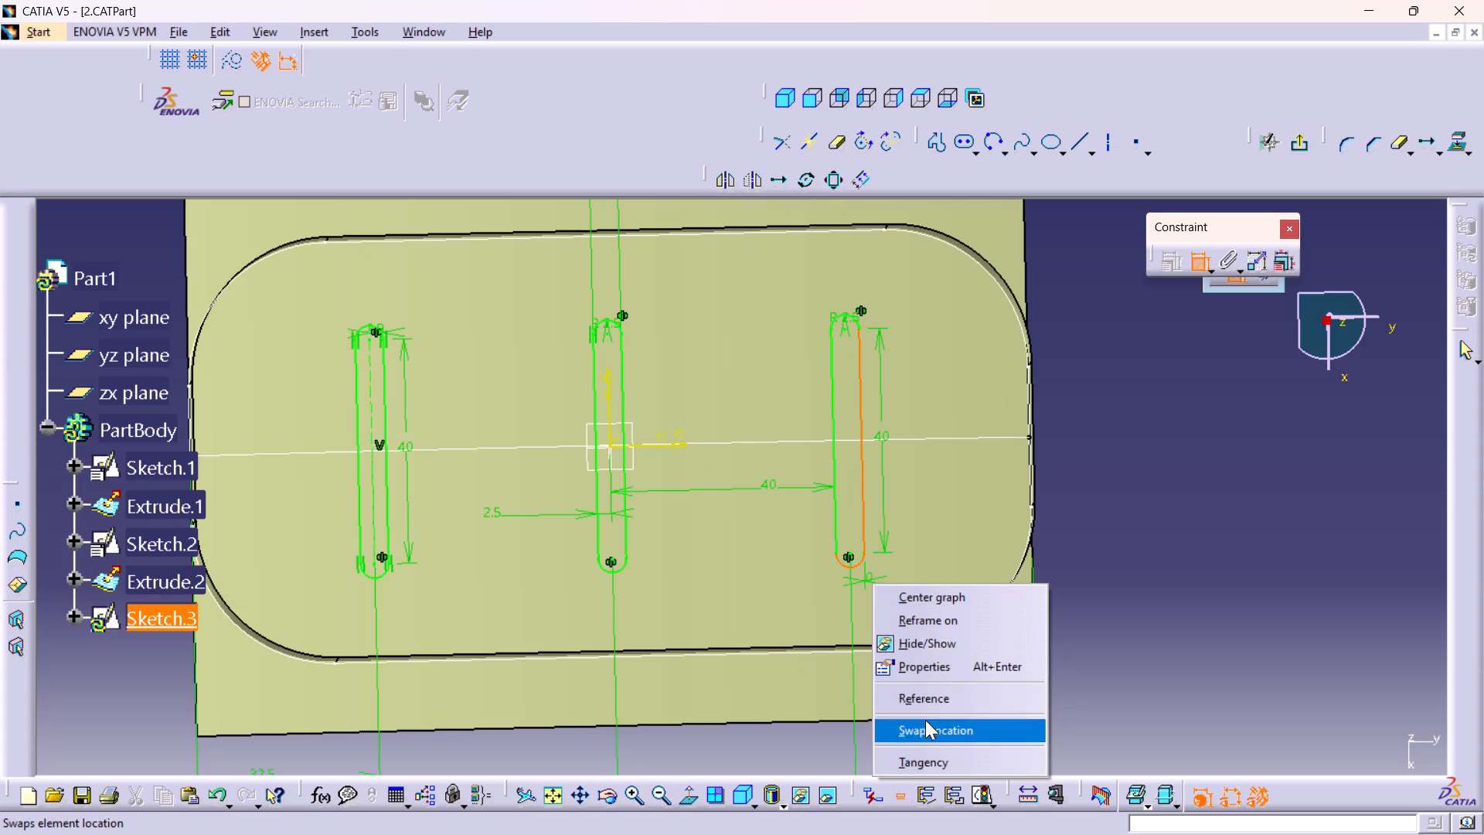
{"action": "left_click", "coordinate": [931, 769]}
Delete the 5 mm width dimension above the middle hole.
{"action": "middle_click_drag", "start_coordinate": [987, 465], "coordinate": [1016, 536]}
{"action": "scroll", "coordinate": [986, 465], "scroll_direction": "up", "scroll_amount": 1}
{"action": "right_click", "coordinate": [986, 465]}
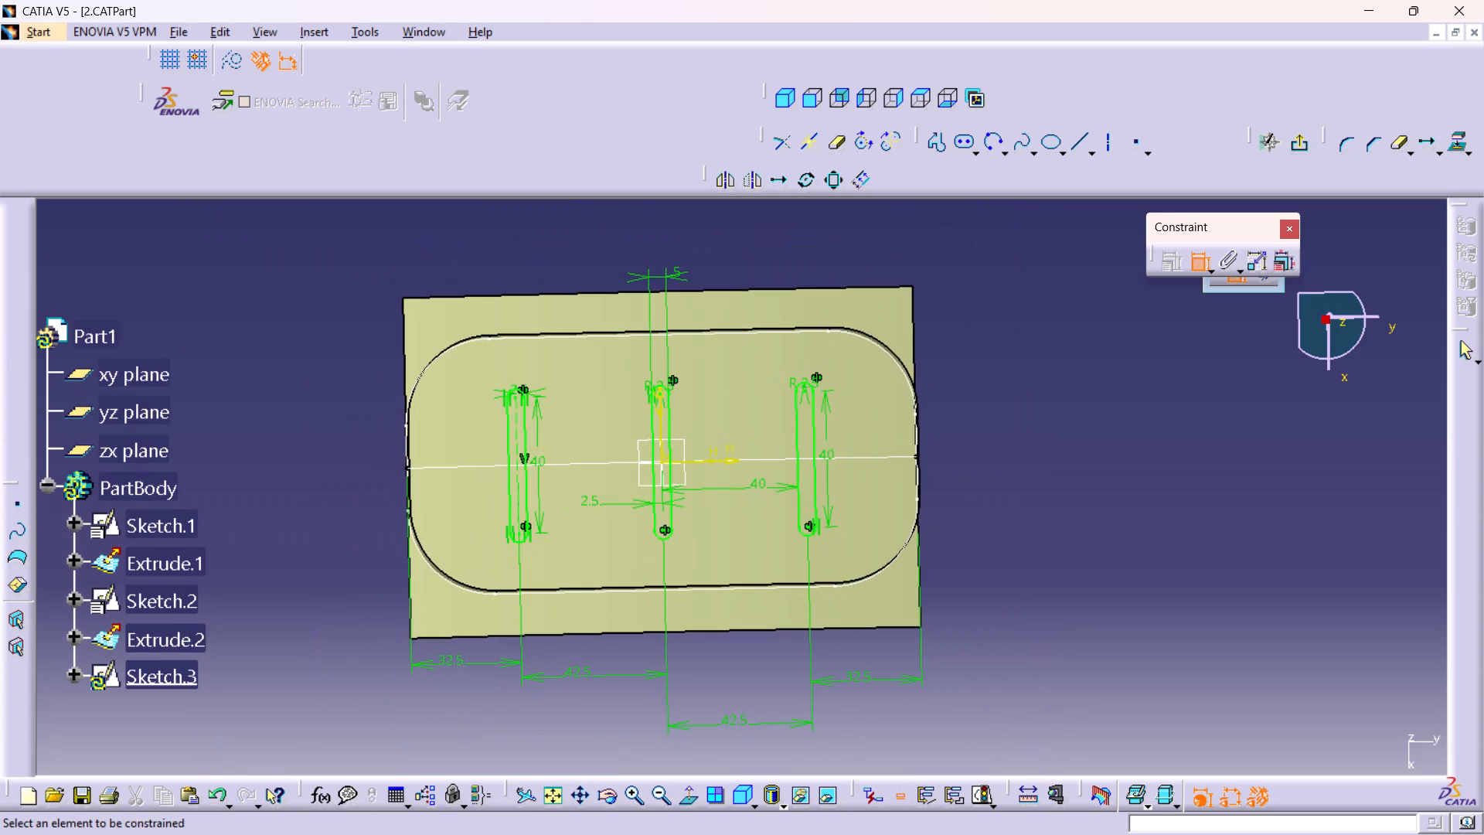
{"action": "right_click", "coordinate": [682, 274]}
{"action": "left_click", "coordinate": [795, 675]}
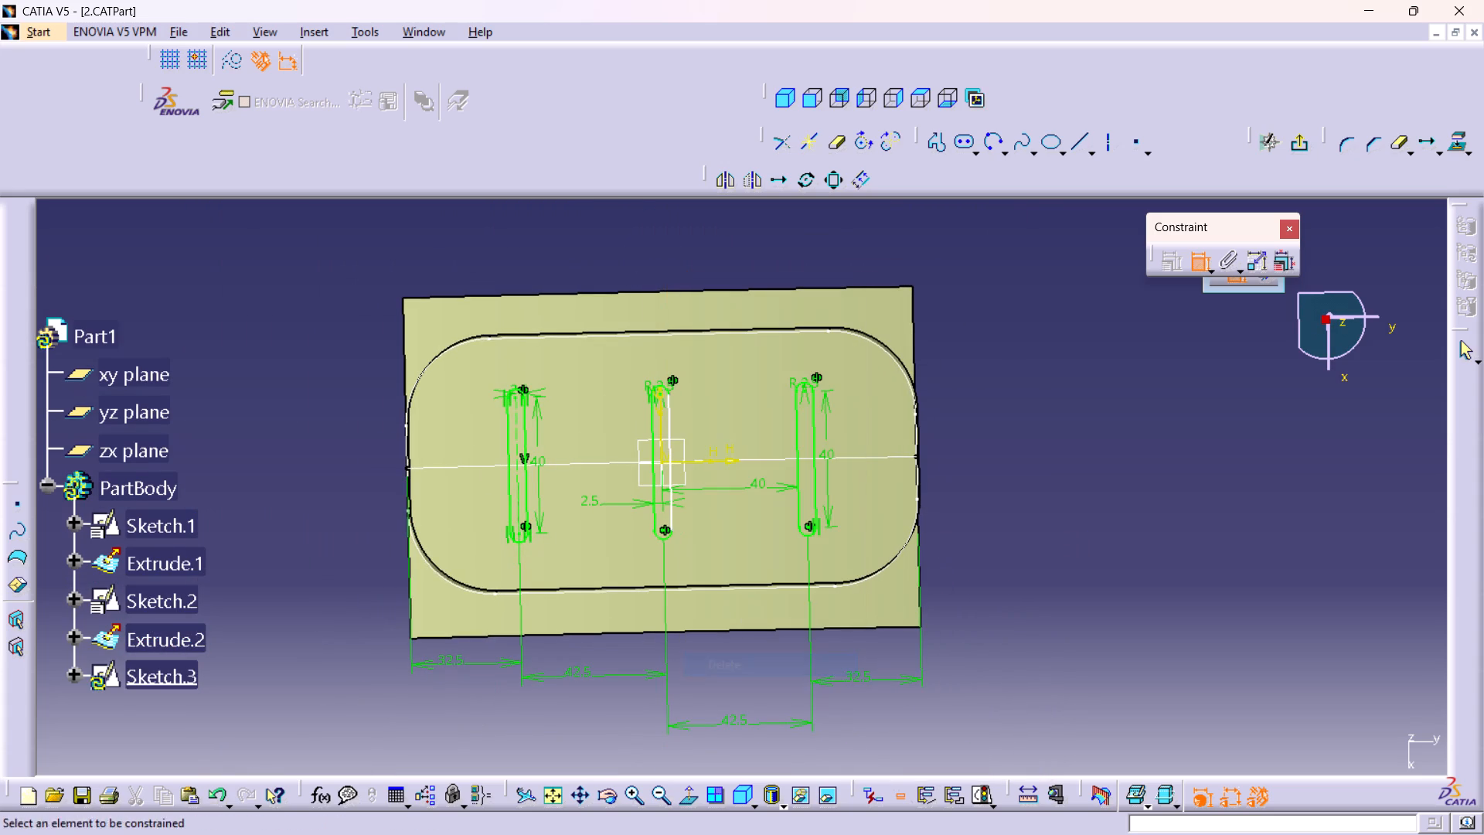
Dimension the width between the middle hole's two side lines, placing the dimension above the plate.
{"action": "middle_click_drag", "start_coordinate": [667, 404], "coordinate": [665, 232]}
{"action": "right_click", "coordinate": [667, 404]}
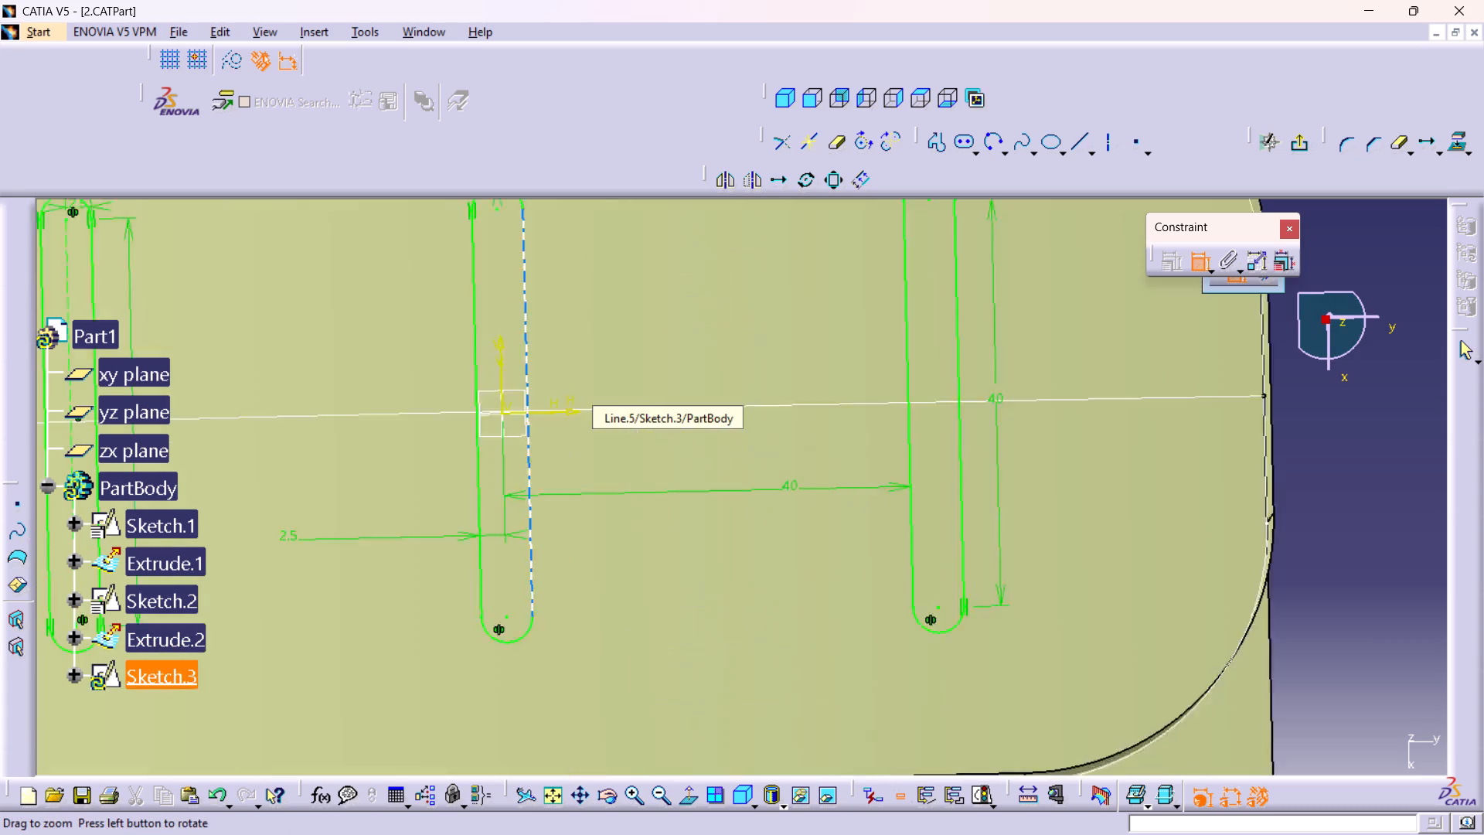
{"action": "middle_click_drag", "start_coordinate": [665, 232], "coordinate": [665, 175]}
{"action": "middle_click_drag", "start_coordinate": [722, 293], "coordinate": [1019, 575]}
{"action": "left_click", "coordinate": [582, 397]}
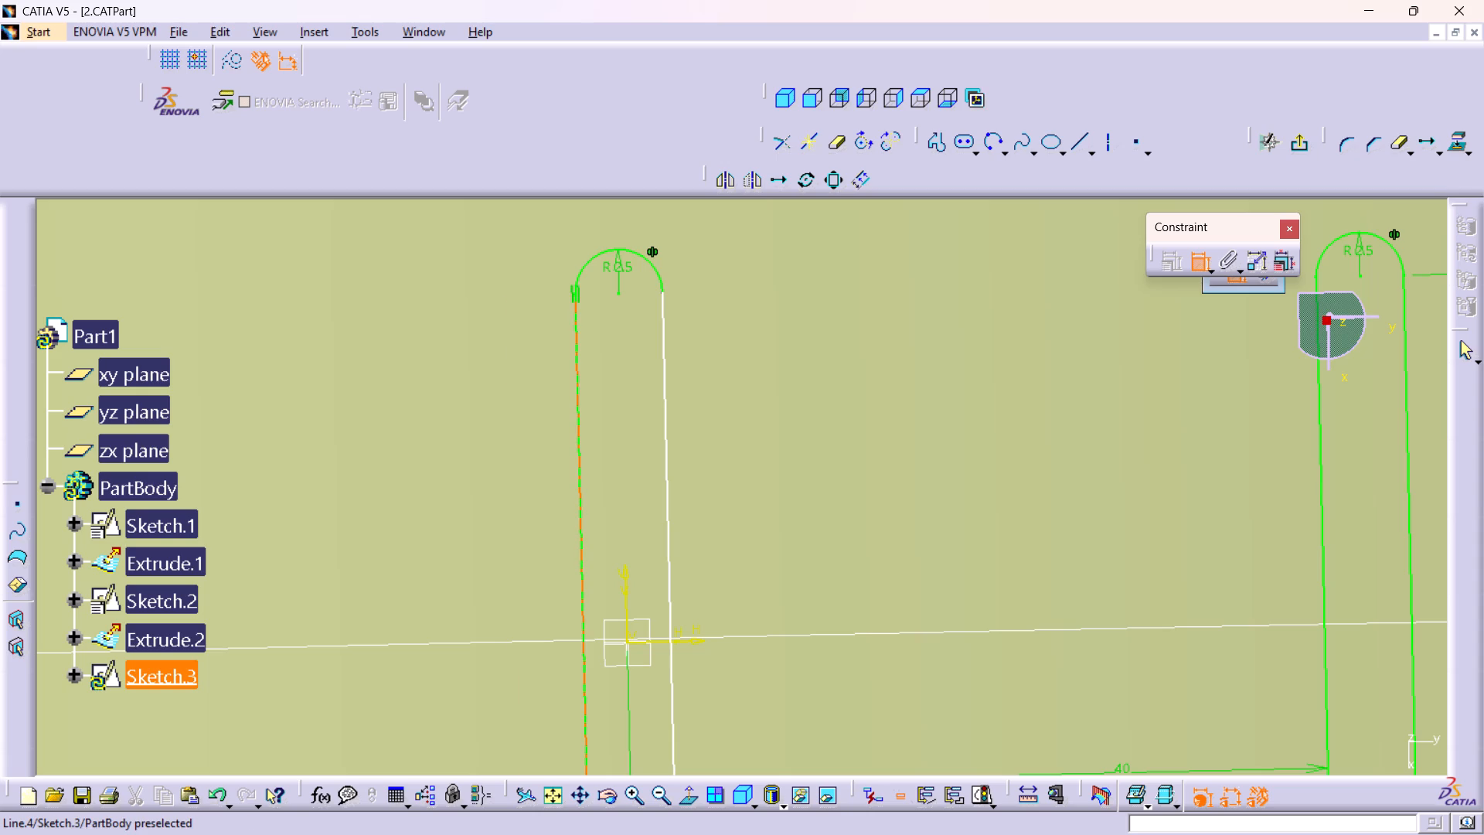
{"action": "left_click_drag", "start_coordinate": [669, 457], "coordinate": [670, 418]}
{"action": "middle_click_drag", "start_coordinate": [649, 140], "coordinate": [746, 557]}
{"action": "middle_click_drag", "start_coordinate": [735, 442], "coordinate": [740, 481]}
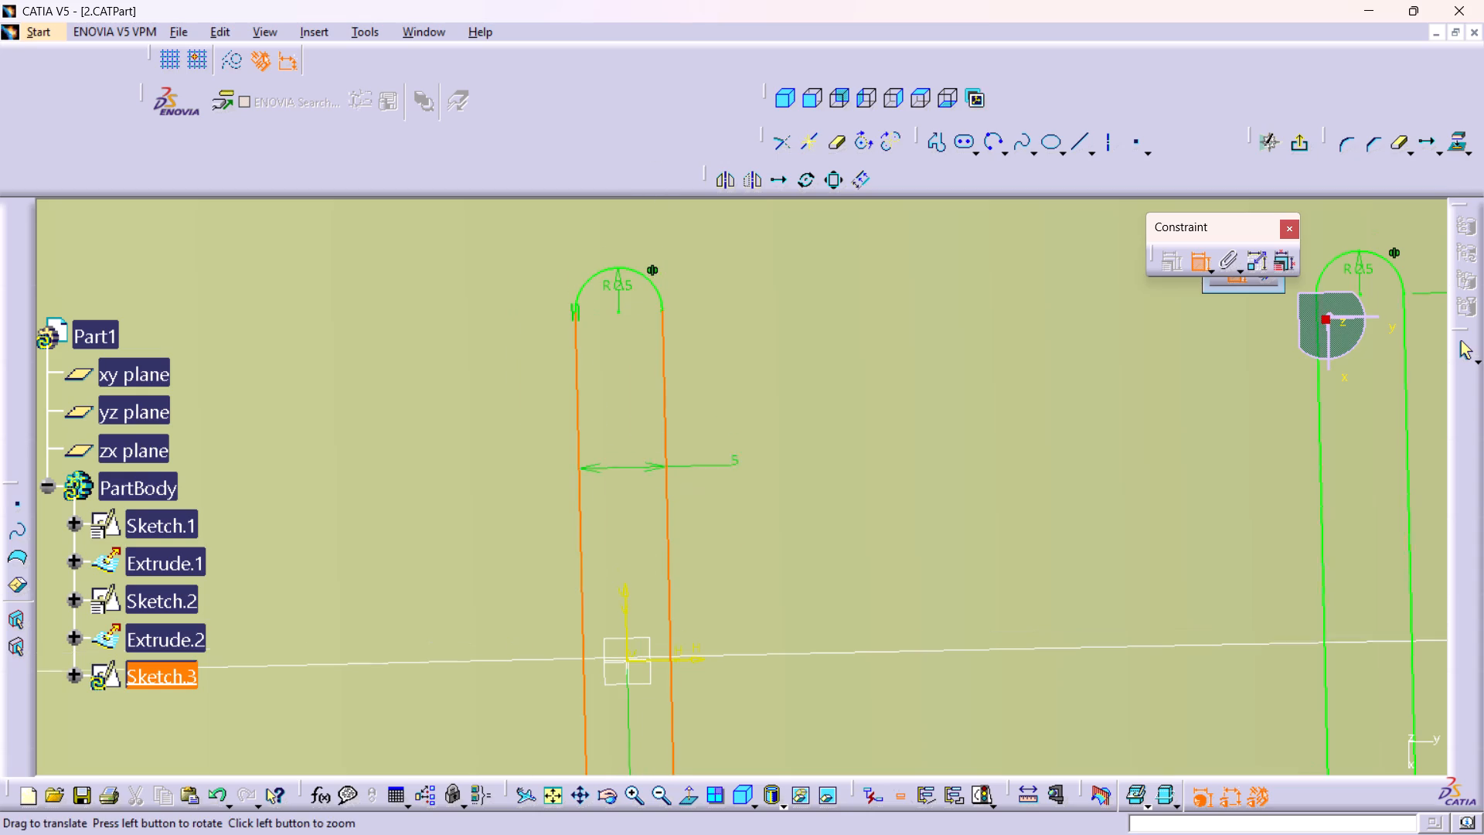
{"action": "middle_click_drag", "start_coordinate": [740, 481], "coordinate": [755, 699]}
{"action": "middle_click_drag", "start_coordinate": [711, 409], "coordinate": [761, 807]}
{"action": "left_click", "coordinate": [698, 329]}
Save the part with all three dimensioned holes in view.
{"action": "middle_click_drag", "start_coordinate": [854, 450], "coordinate": [900, 630]}
{"action": "right_click", "coordinate": [854, 450]}
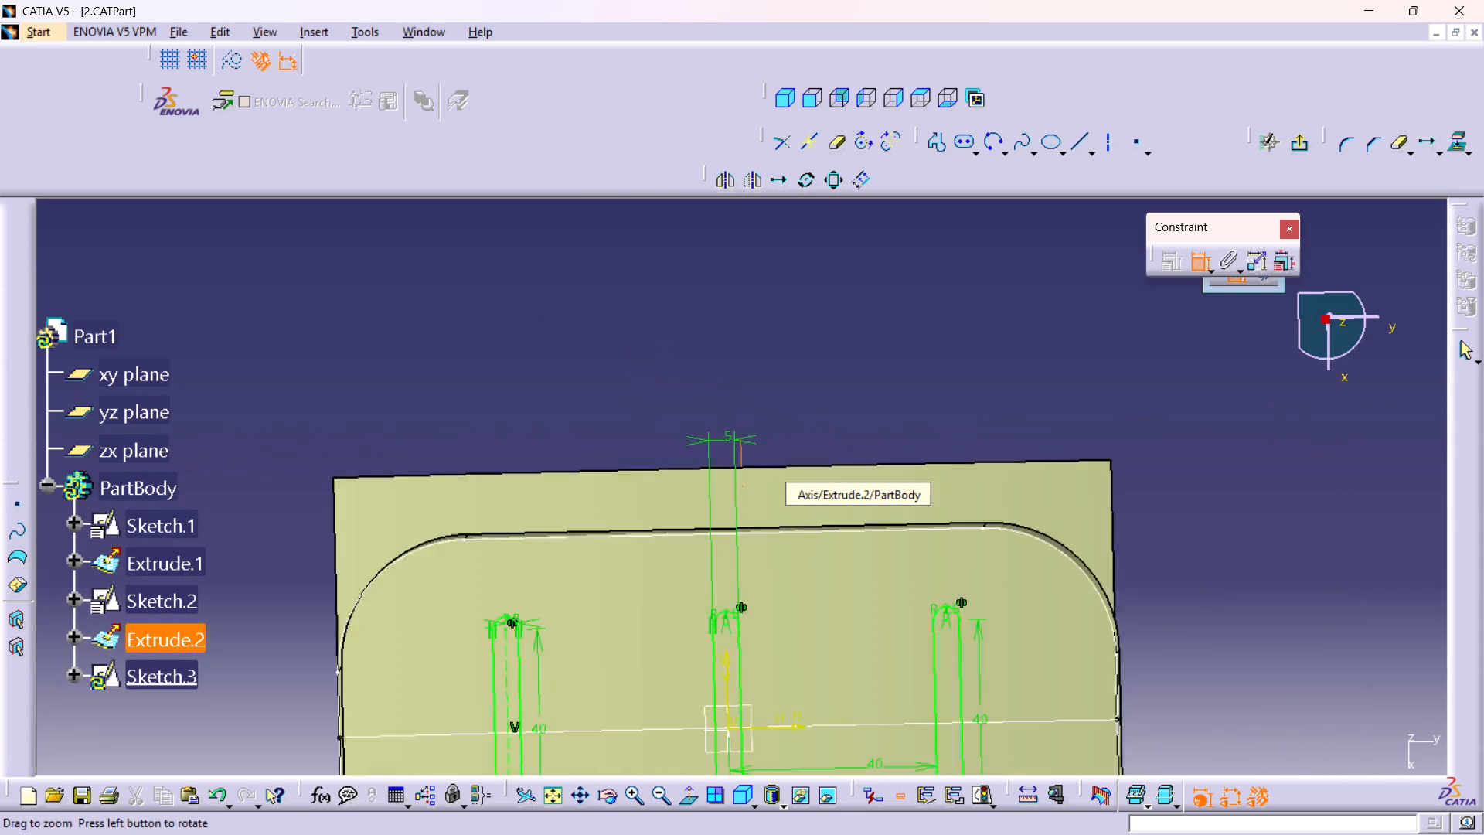
{"action": "middle_click_drag", "start_coordinate": [900, 630], "coordinate": [914, 683]}
{"action": "middle_click_drag", "start_coordinate": [914, 682], "coordinate": [832, 534]}
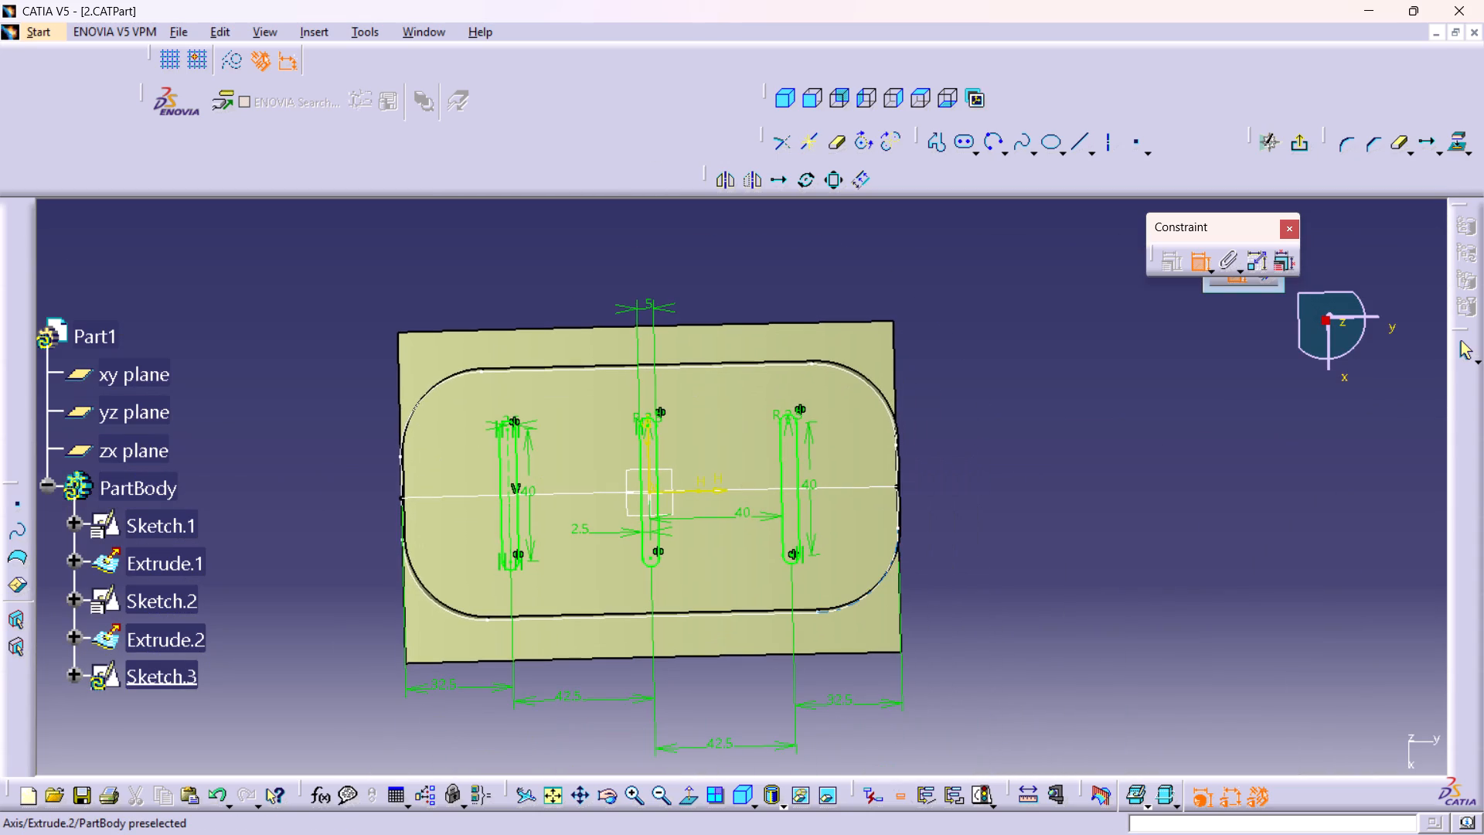
{"action": "key", "text": "ctrl+s"}
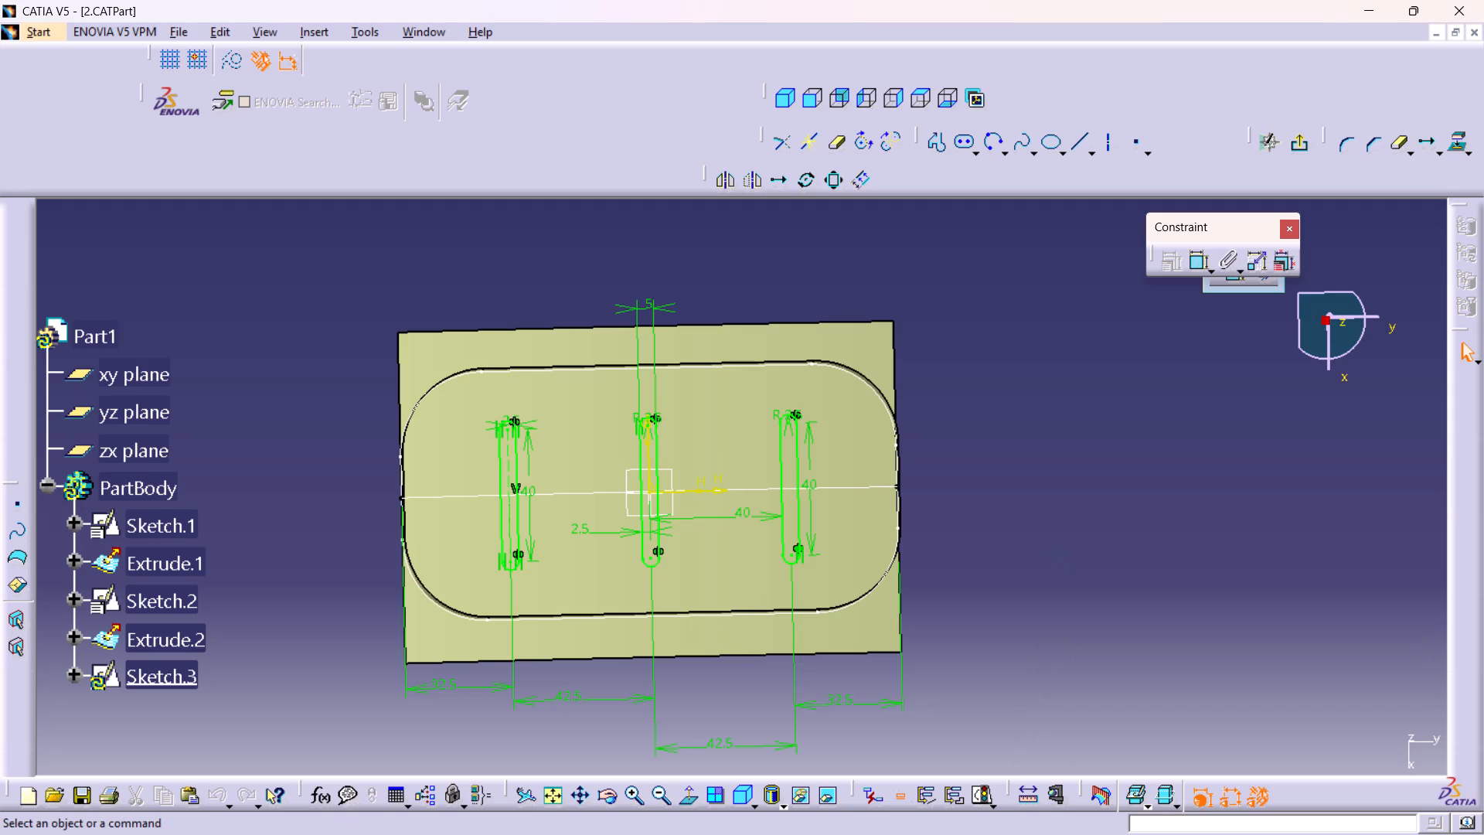
Orient the view normal to the sketch plane and exit Sketch.3.
{"action": "left_click", "coordinate": [689, 787]}
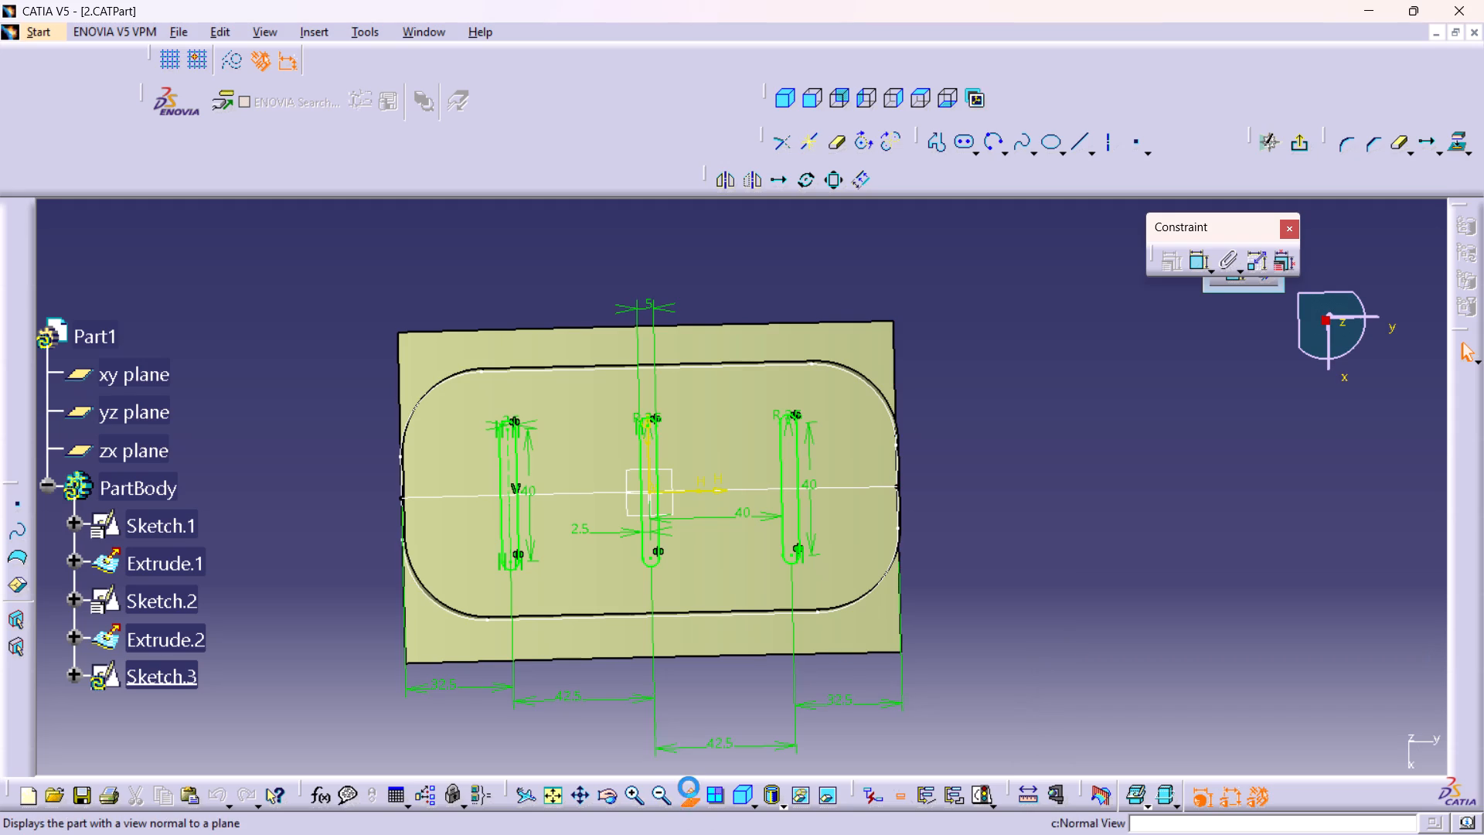
{"action": "left_click", "coordinate": [1302, 145]}
{"action": "middle_click_drag", "start_coordinate": [948, 272], "coordinate": [949, 309]}
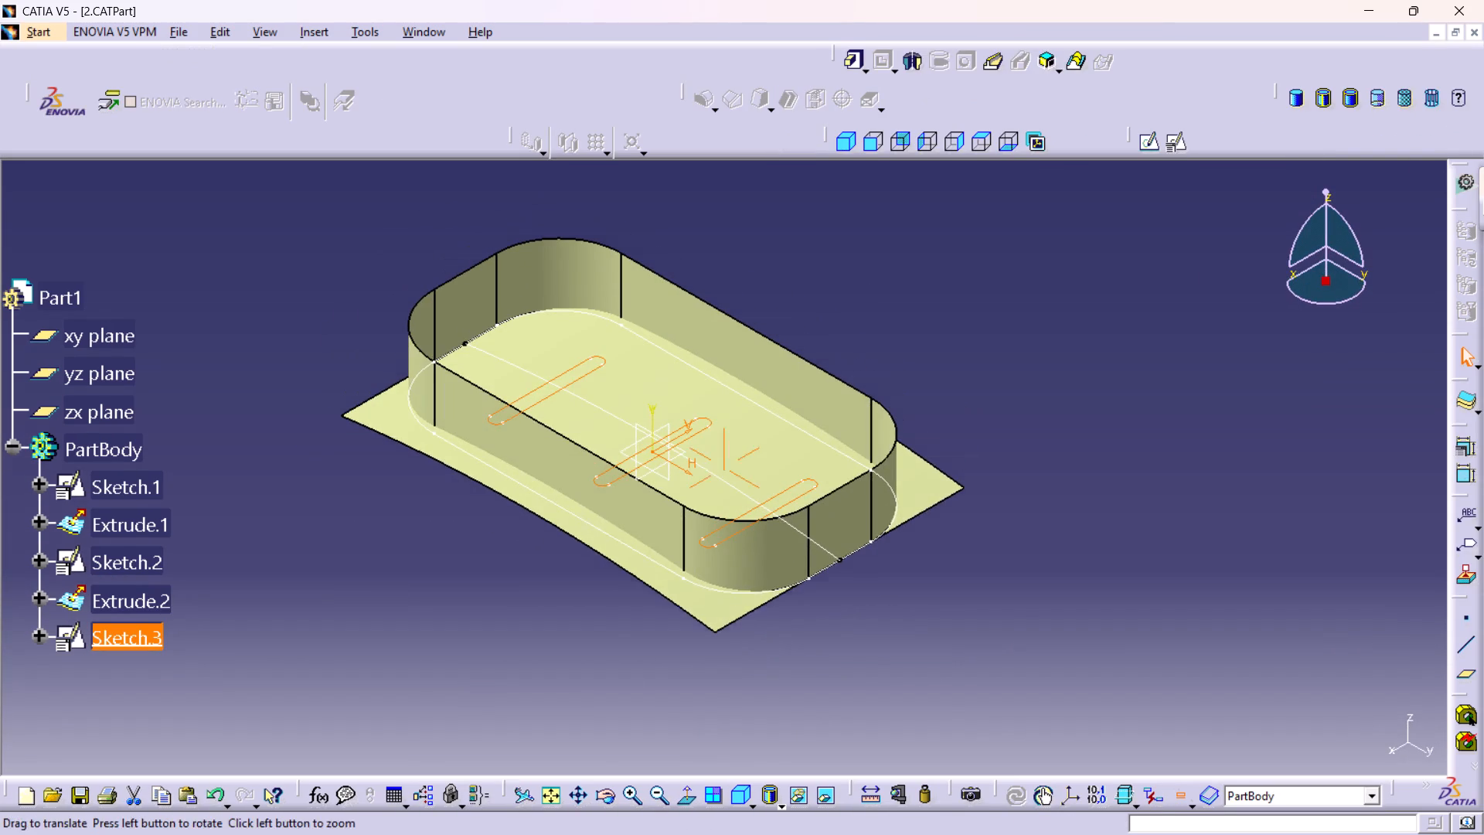
{"action": "middle_click_drag", "start_coordinate": [949, 309], "coordinate": [964, 360]}
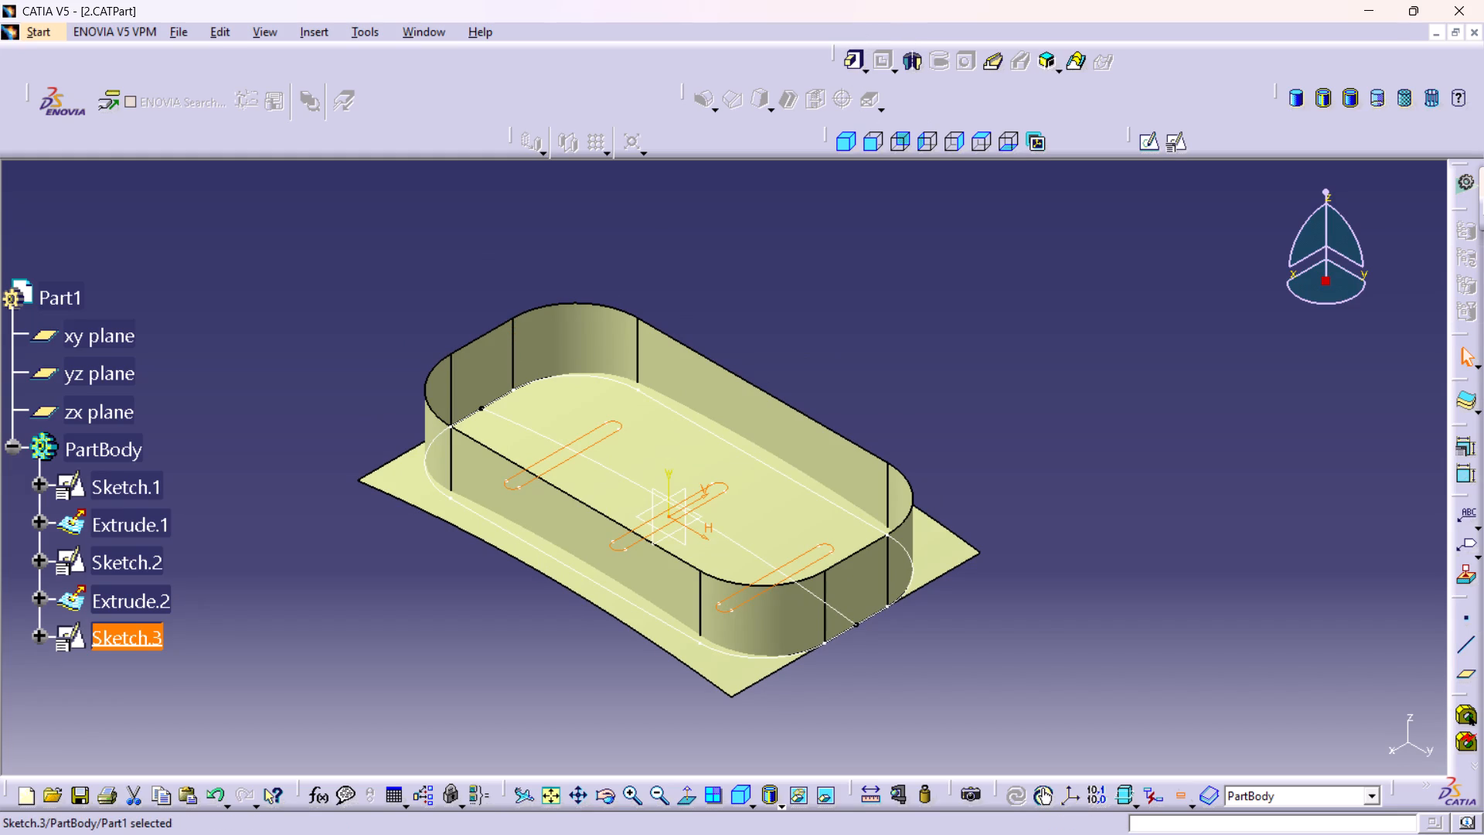
Reopen Sketch.3 and switch from it to the Wireframe and Surface Design workbench.
{"action": "double_click", "coordinate": [88, 644]}
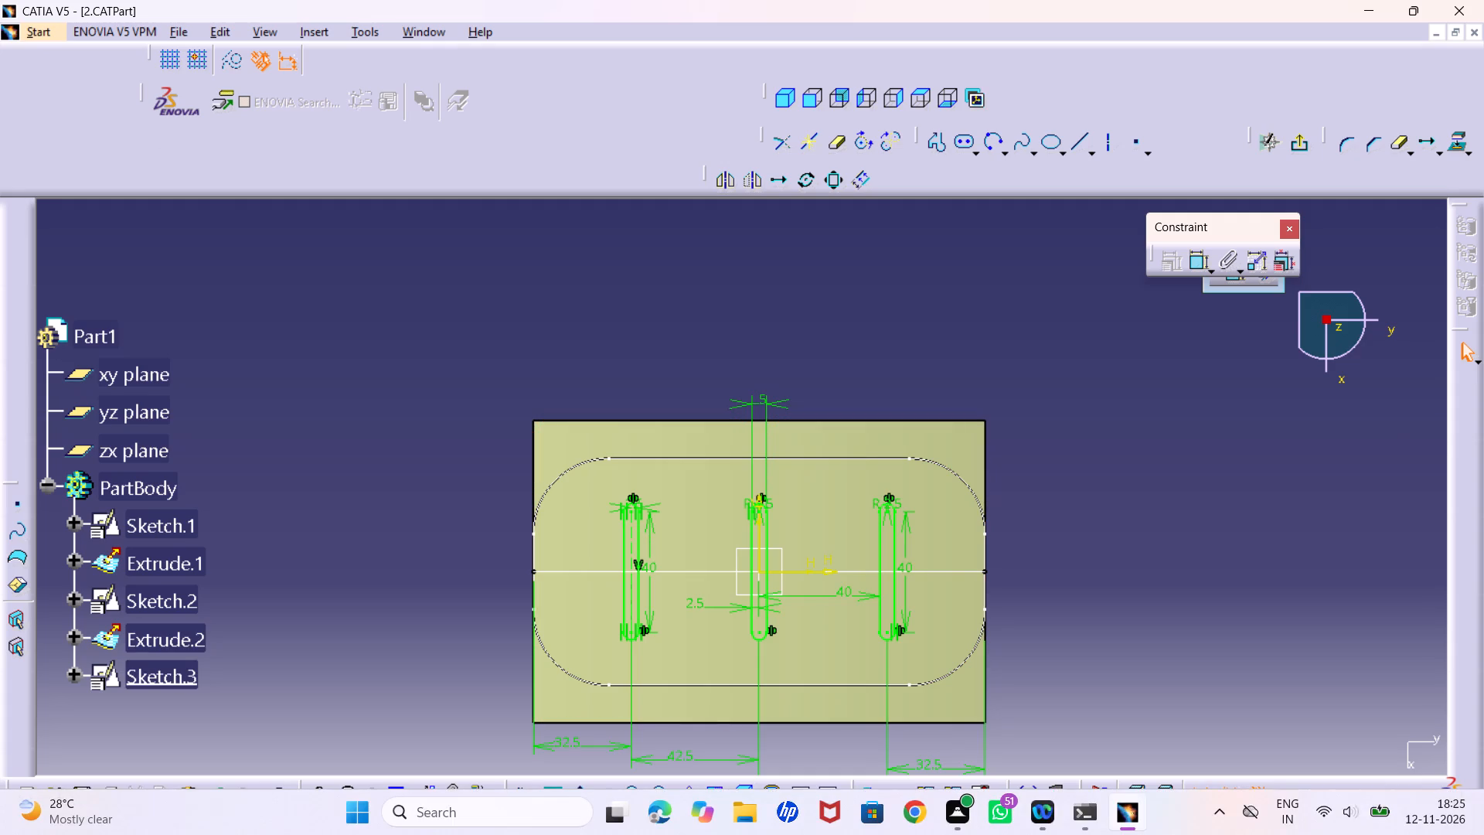
{"action": "left_click", "coordinate": [55, 29]}
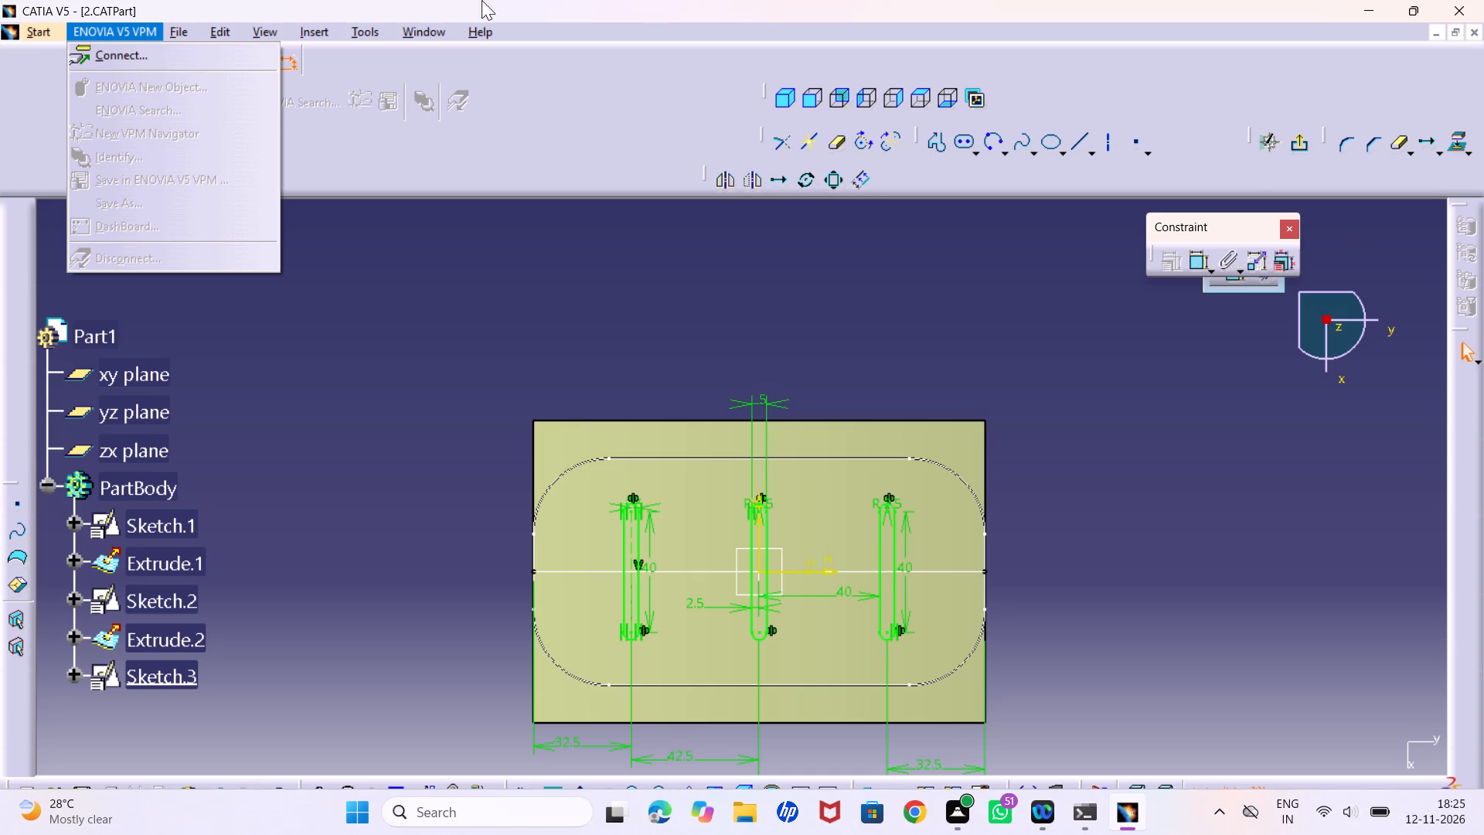
{"action": "left_click", "coordinate": [30, 29]}
{"action": "left_click", "coordinate": [30, 29]}
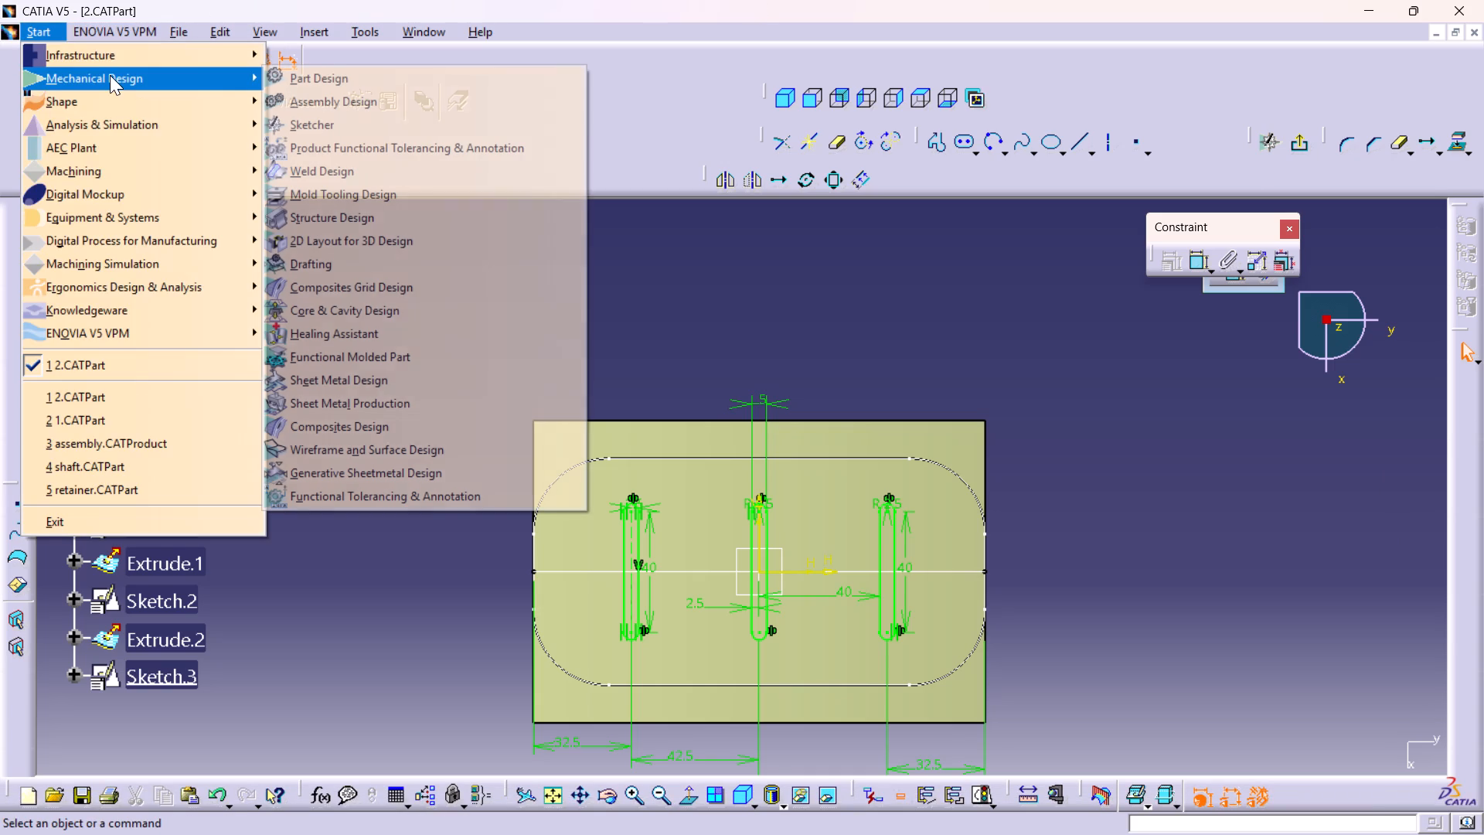
{"action": "left_click", "coordinate": [336, 456]}
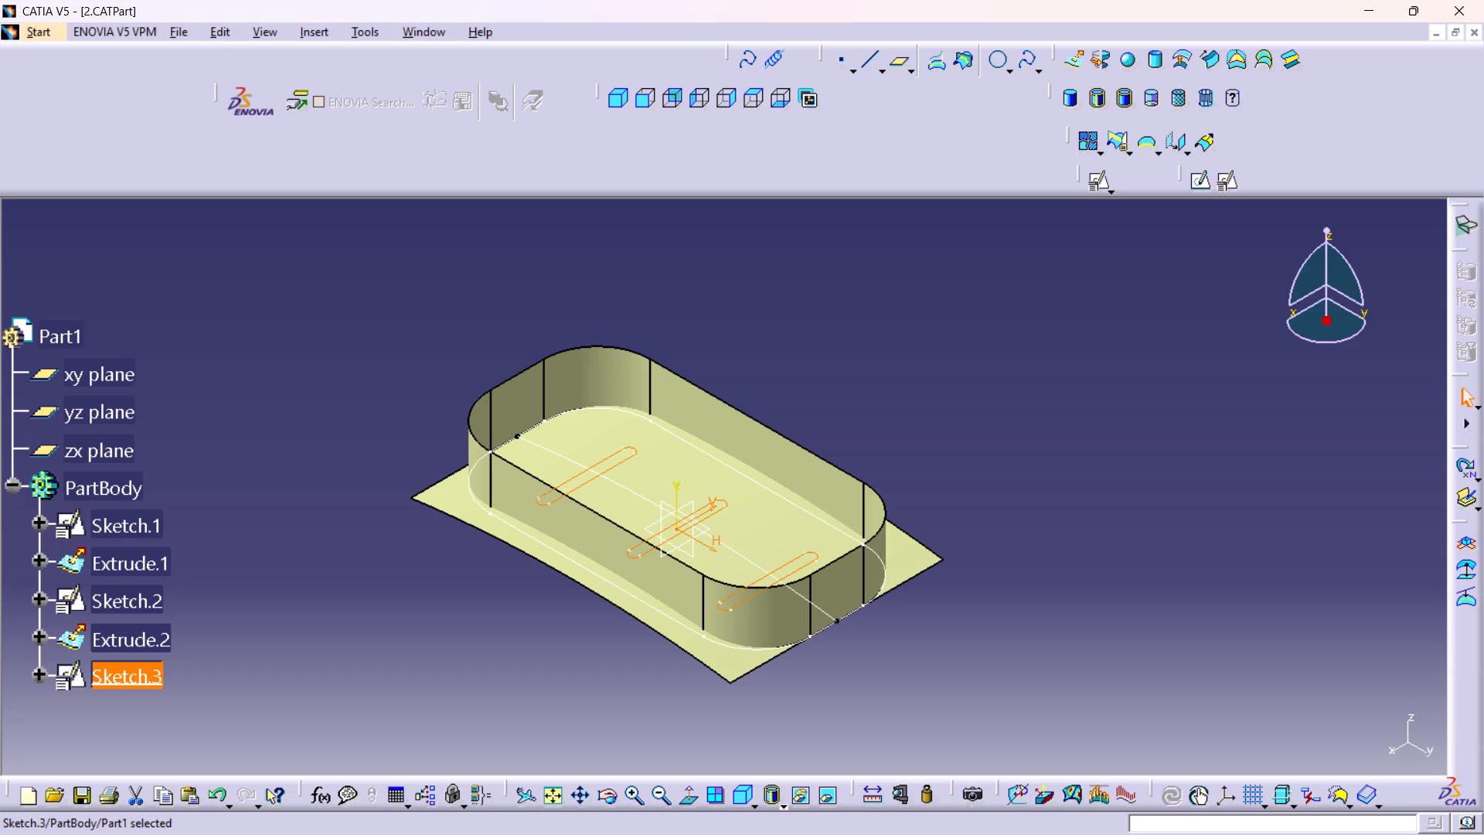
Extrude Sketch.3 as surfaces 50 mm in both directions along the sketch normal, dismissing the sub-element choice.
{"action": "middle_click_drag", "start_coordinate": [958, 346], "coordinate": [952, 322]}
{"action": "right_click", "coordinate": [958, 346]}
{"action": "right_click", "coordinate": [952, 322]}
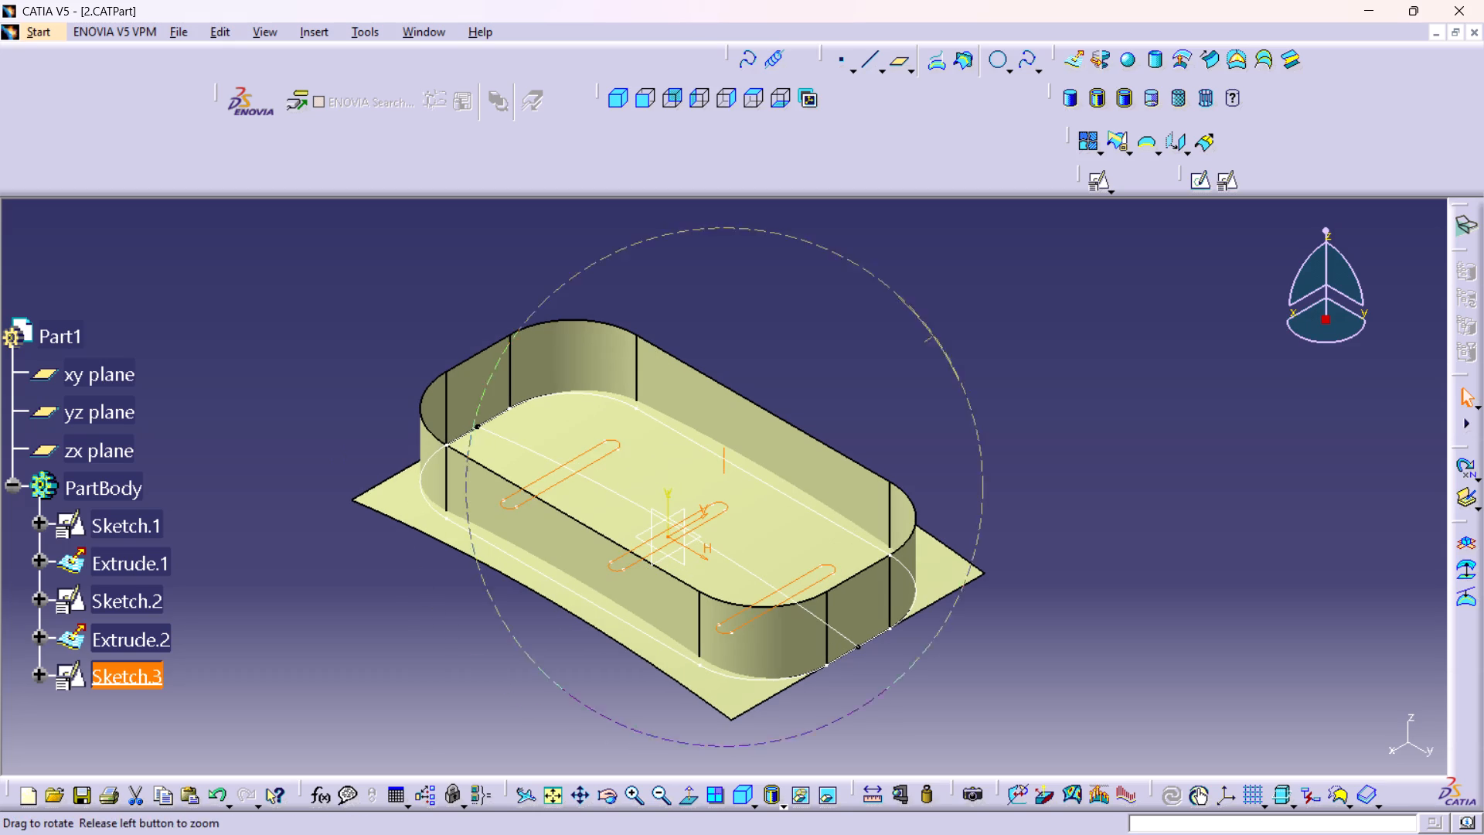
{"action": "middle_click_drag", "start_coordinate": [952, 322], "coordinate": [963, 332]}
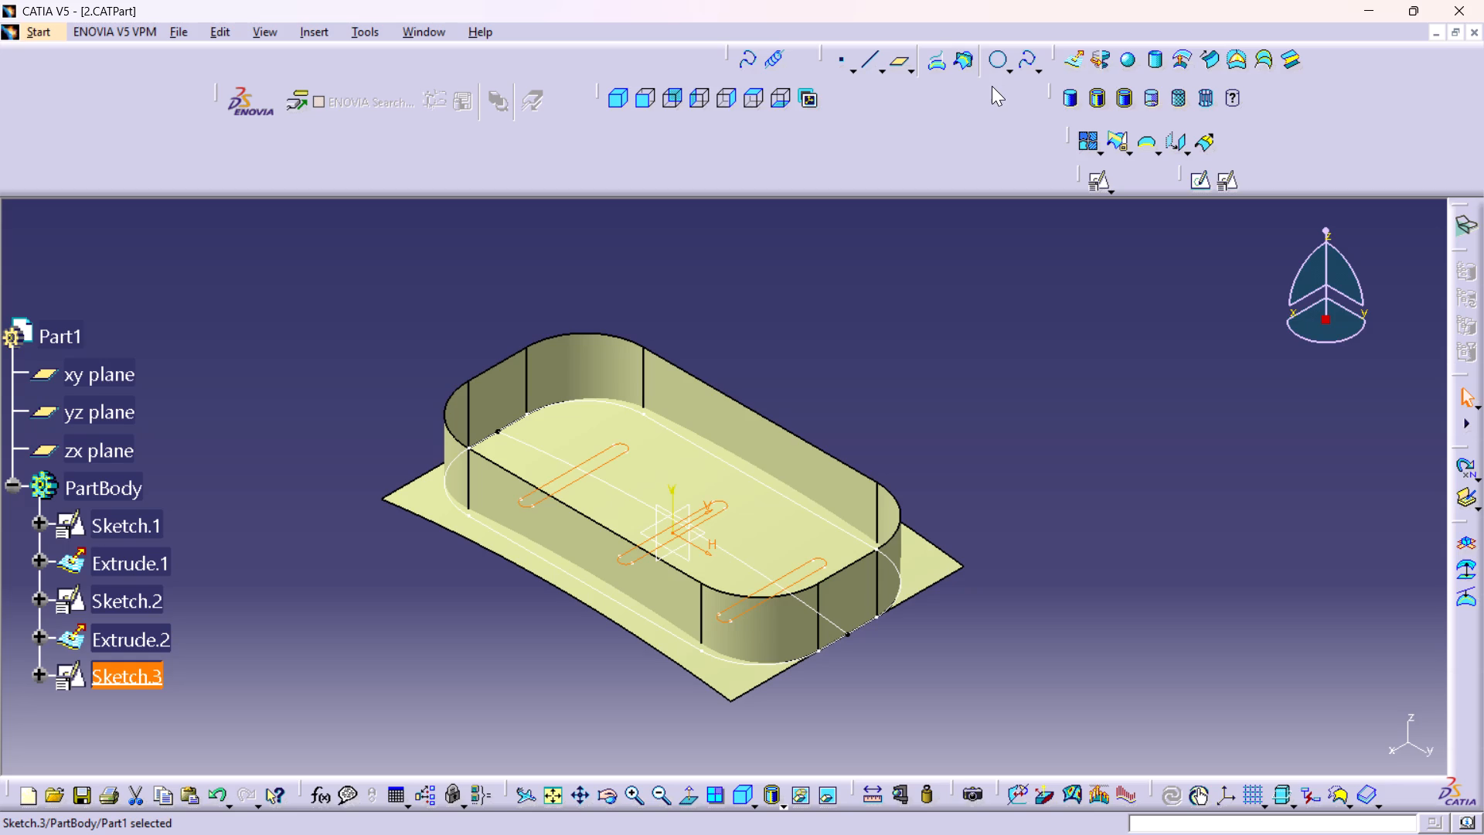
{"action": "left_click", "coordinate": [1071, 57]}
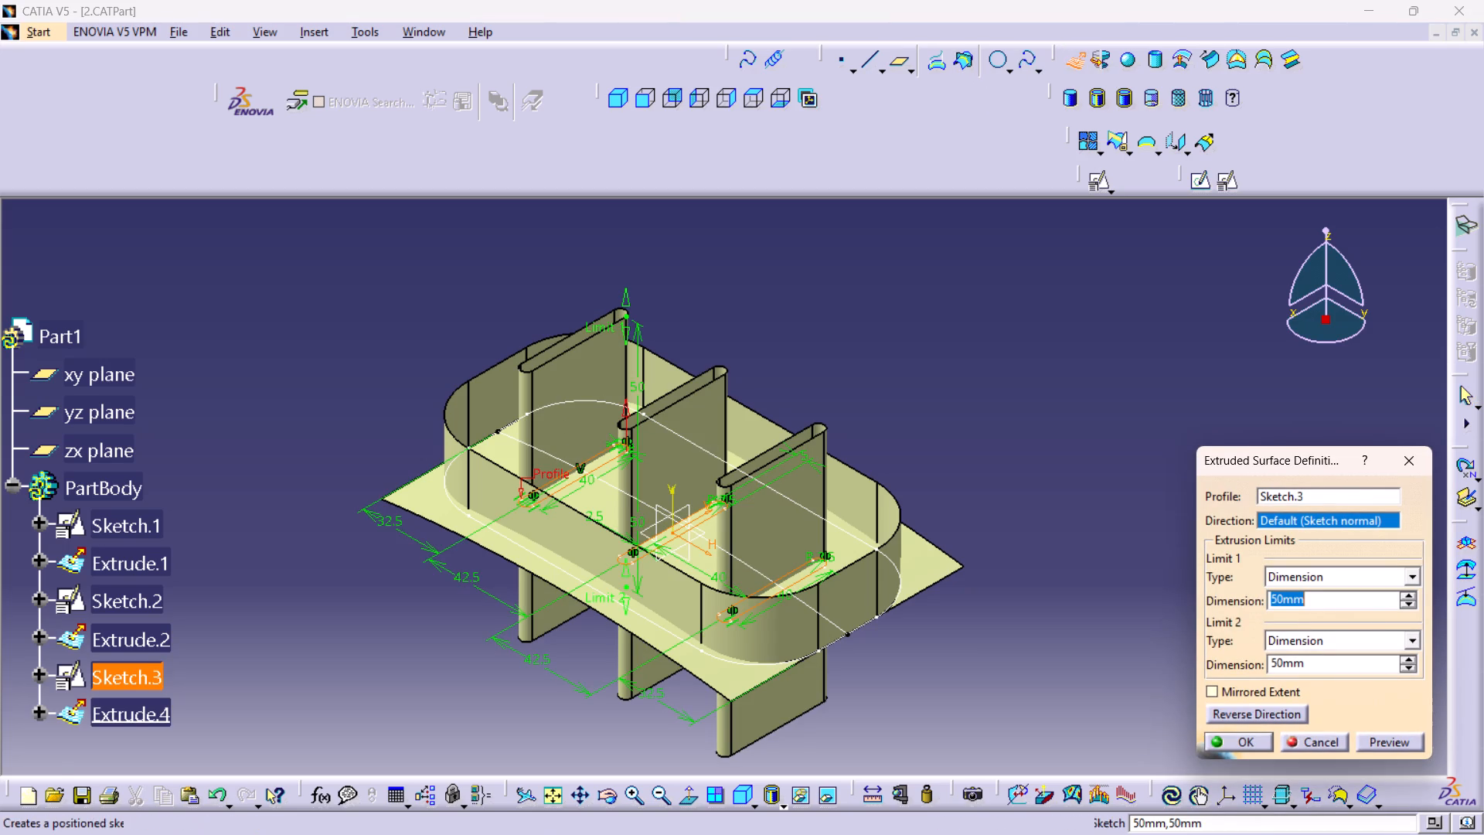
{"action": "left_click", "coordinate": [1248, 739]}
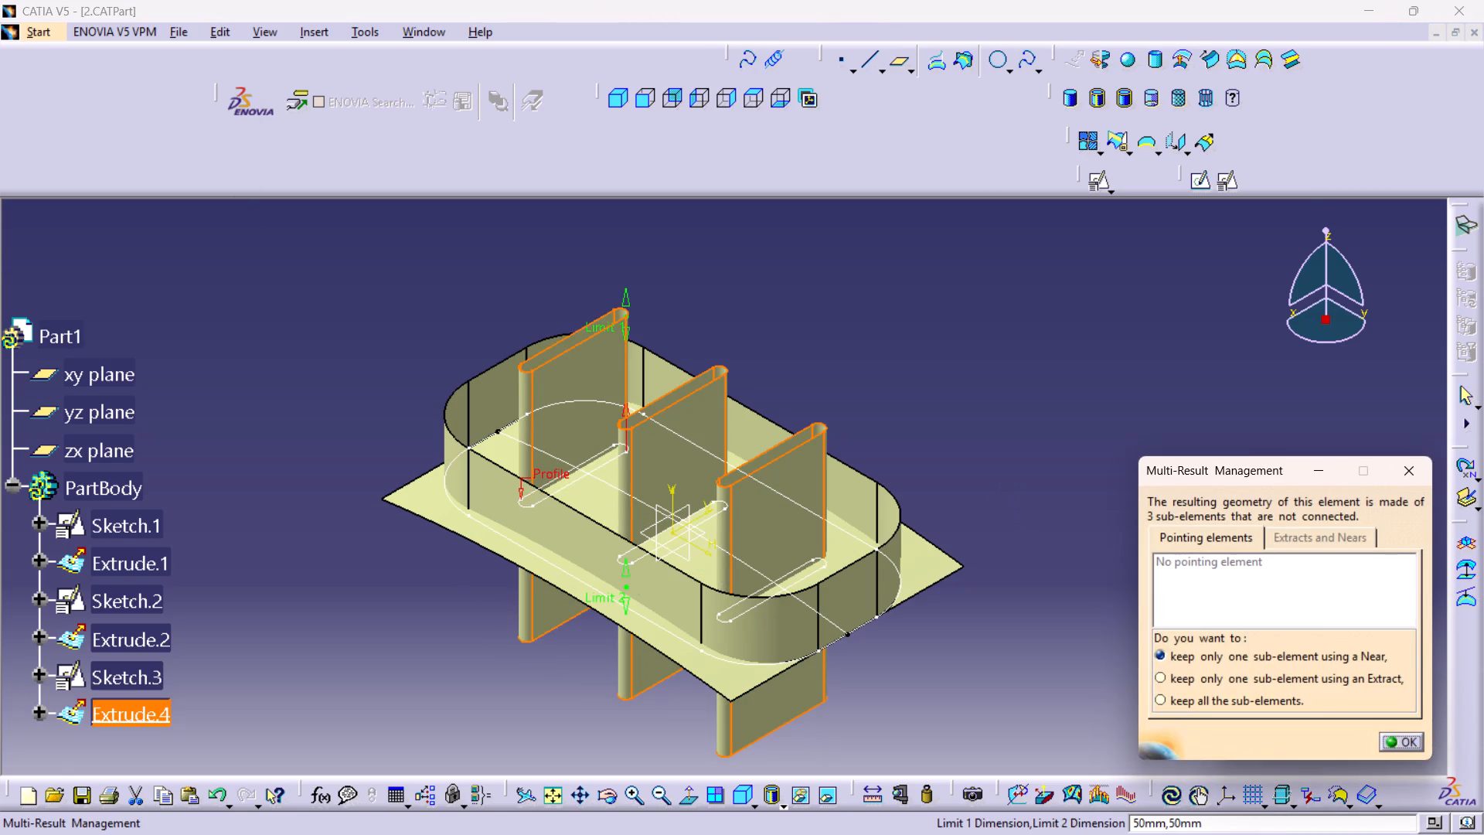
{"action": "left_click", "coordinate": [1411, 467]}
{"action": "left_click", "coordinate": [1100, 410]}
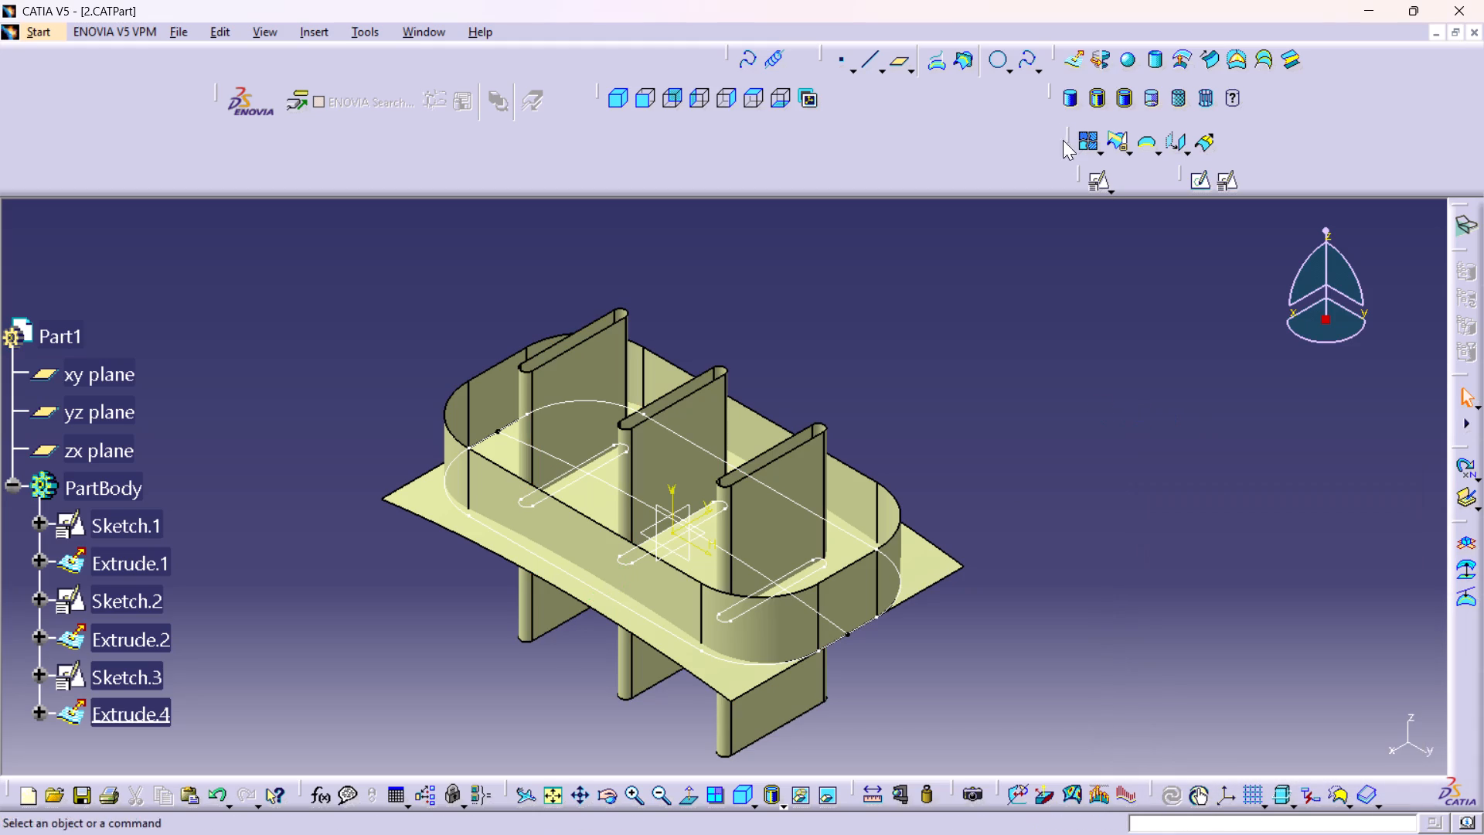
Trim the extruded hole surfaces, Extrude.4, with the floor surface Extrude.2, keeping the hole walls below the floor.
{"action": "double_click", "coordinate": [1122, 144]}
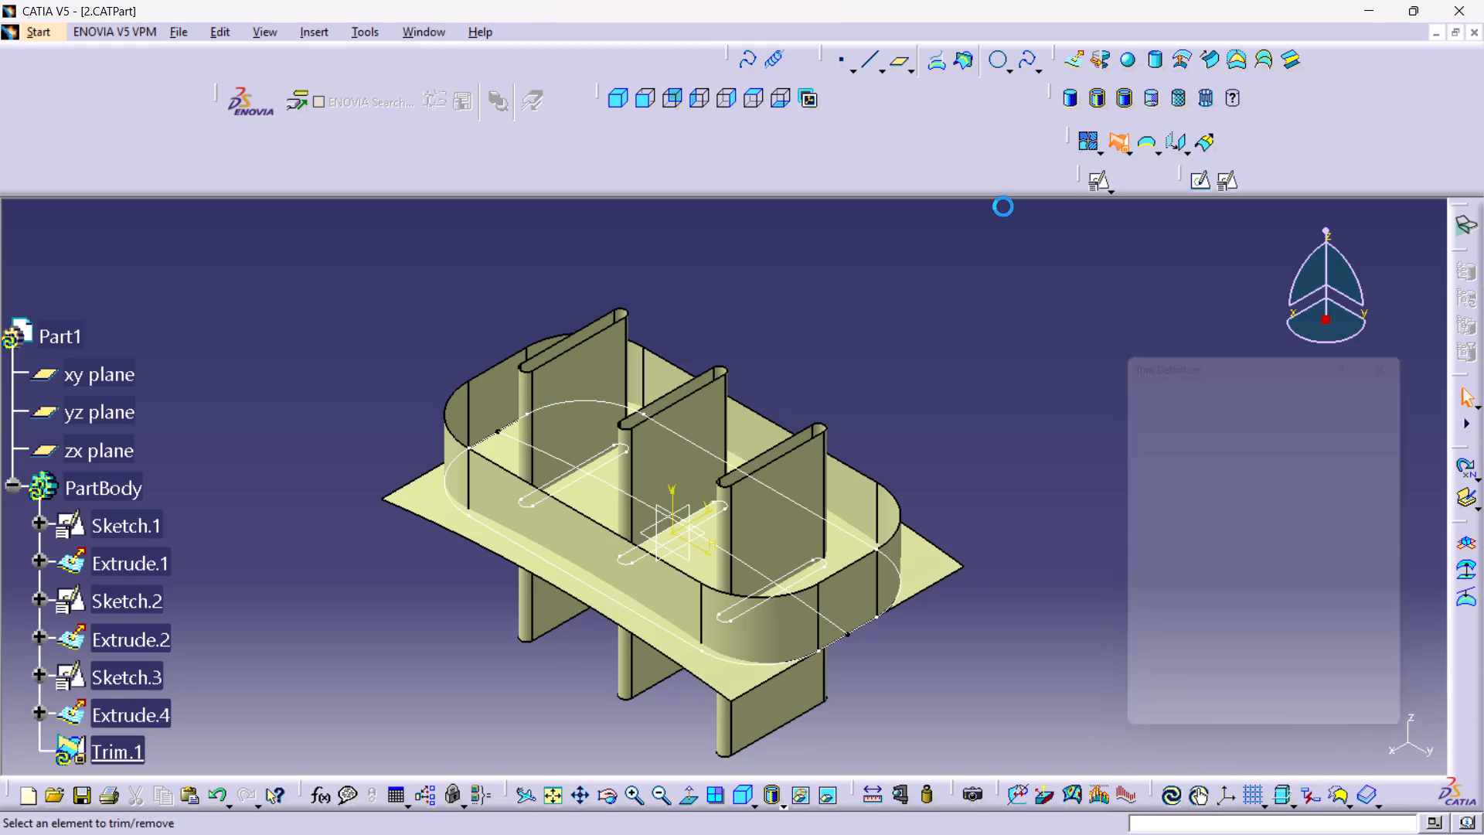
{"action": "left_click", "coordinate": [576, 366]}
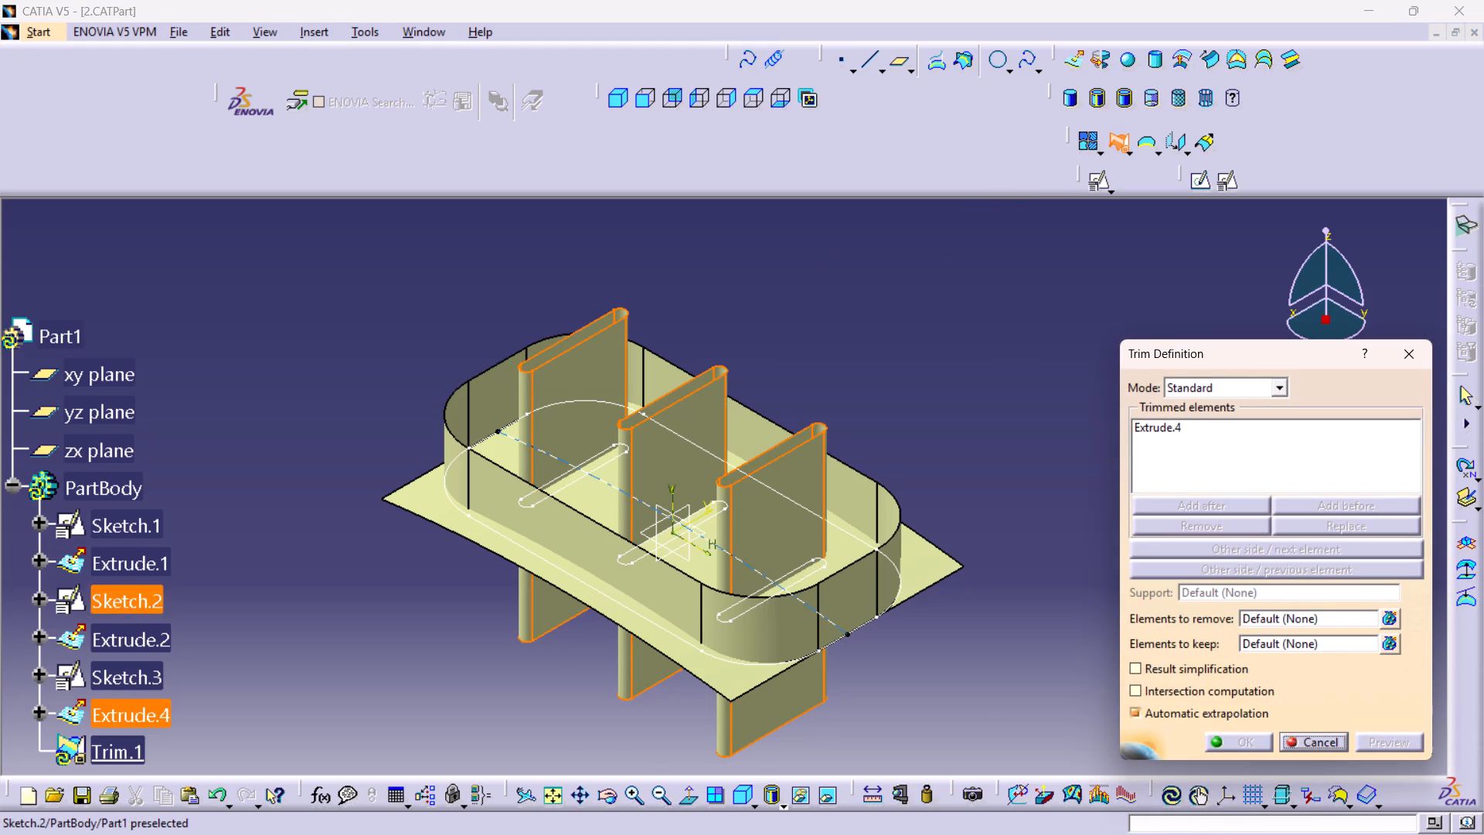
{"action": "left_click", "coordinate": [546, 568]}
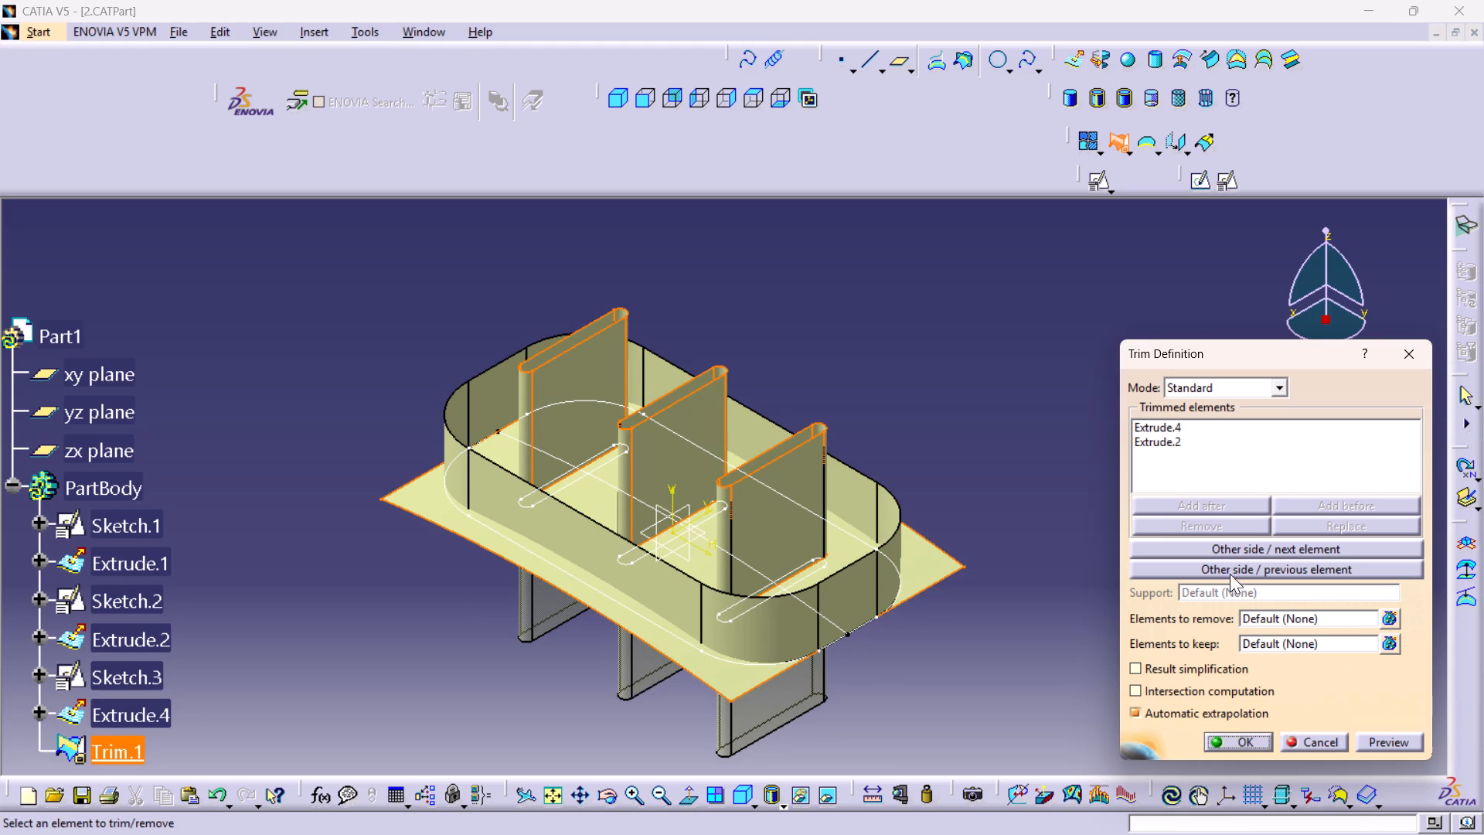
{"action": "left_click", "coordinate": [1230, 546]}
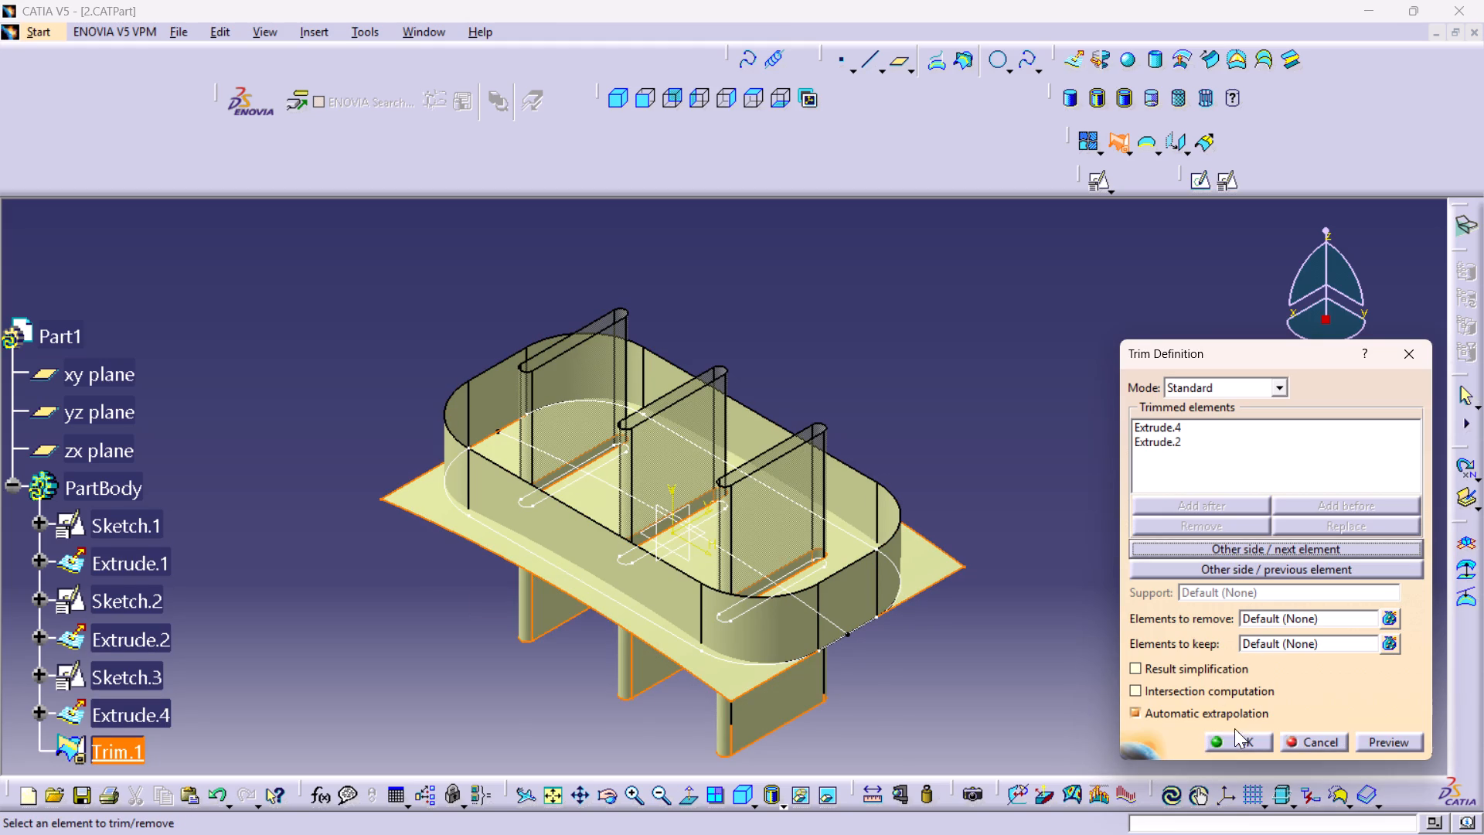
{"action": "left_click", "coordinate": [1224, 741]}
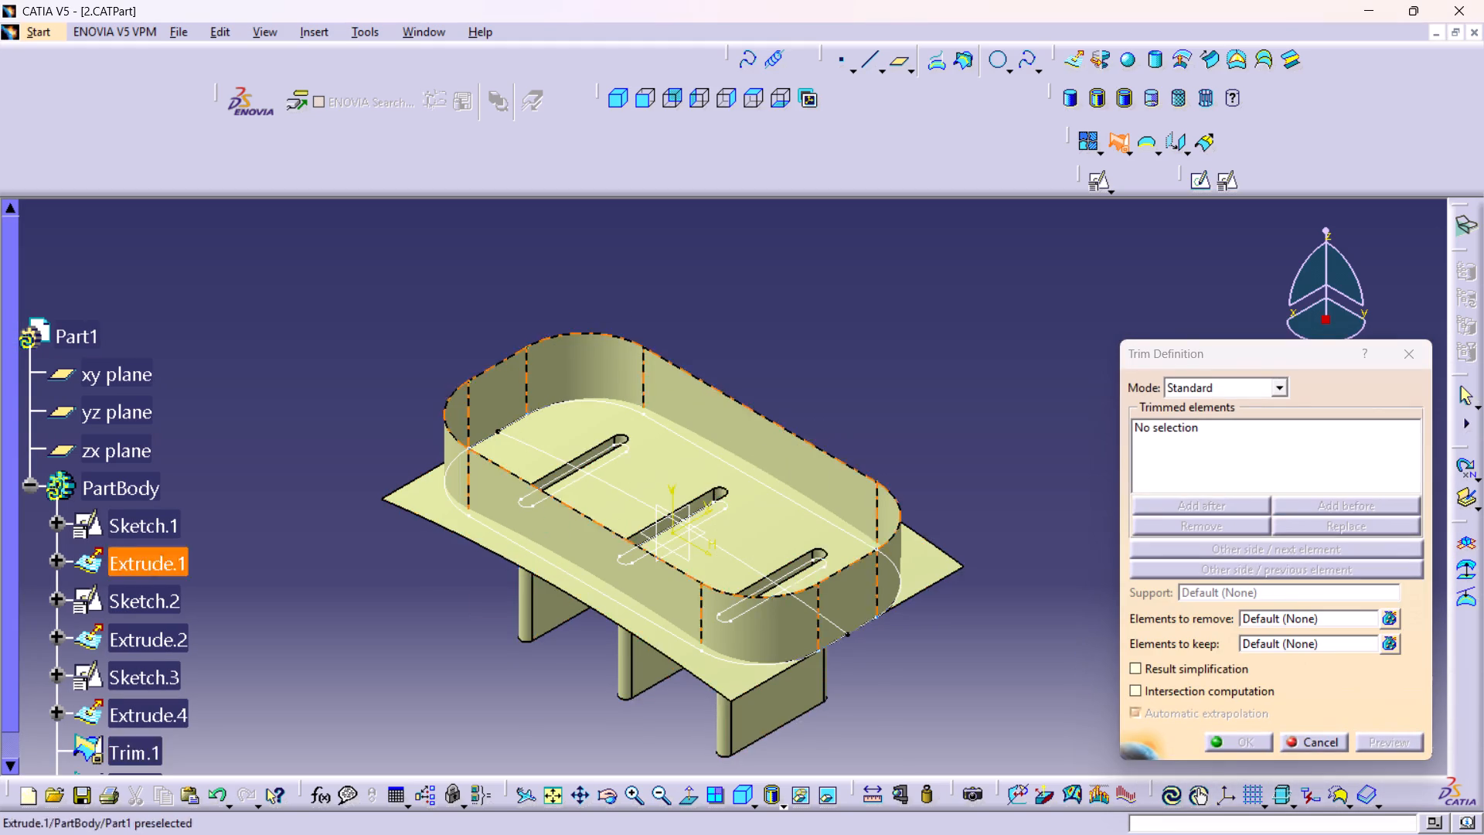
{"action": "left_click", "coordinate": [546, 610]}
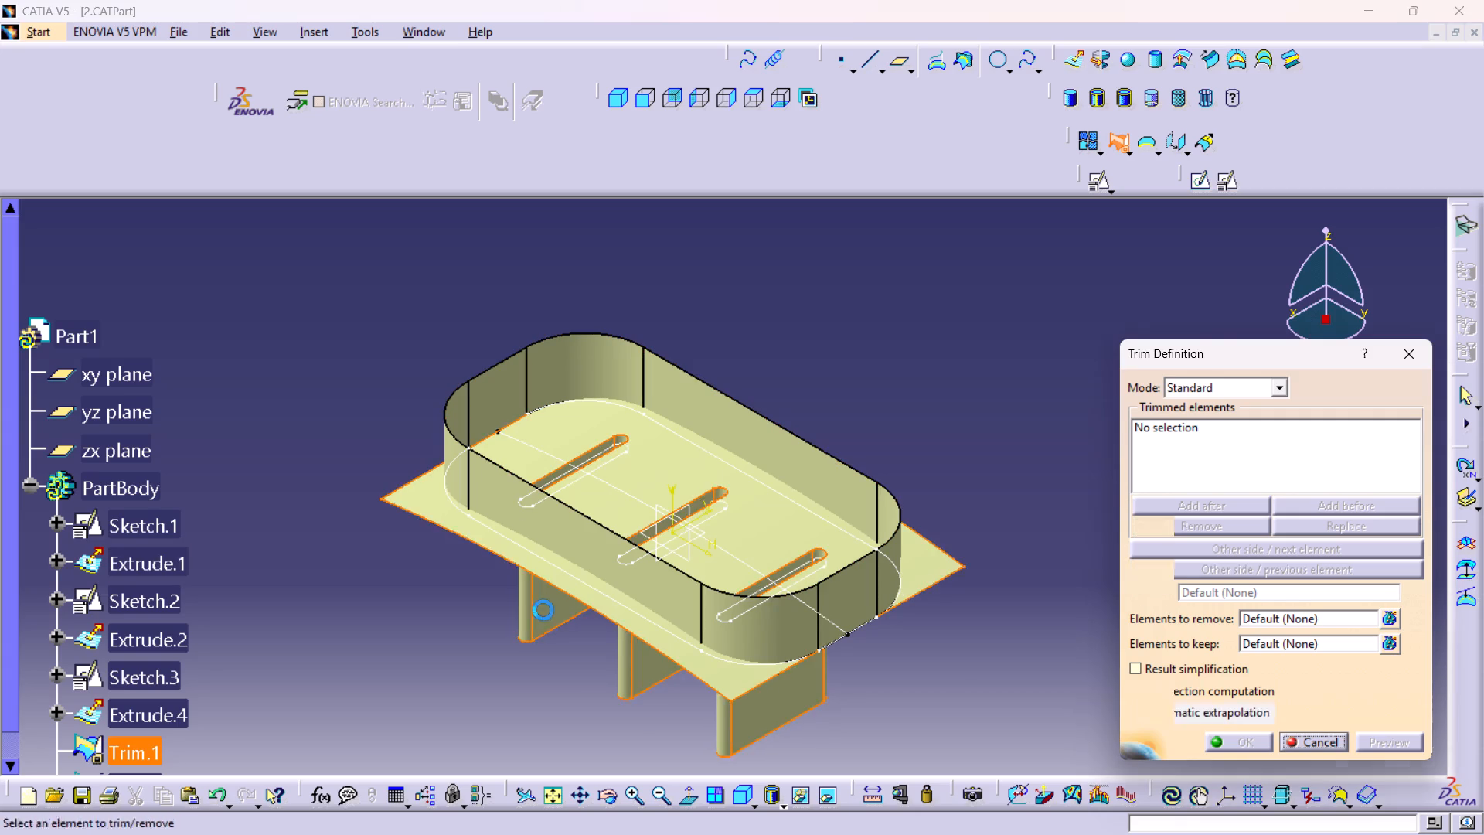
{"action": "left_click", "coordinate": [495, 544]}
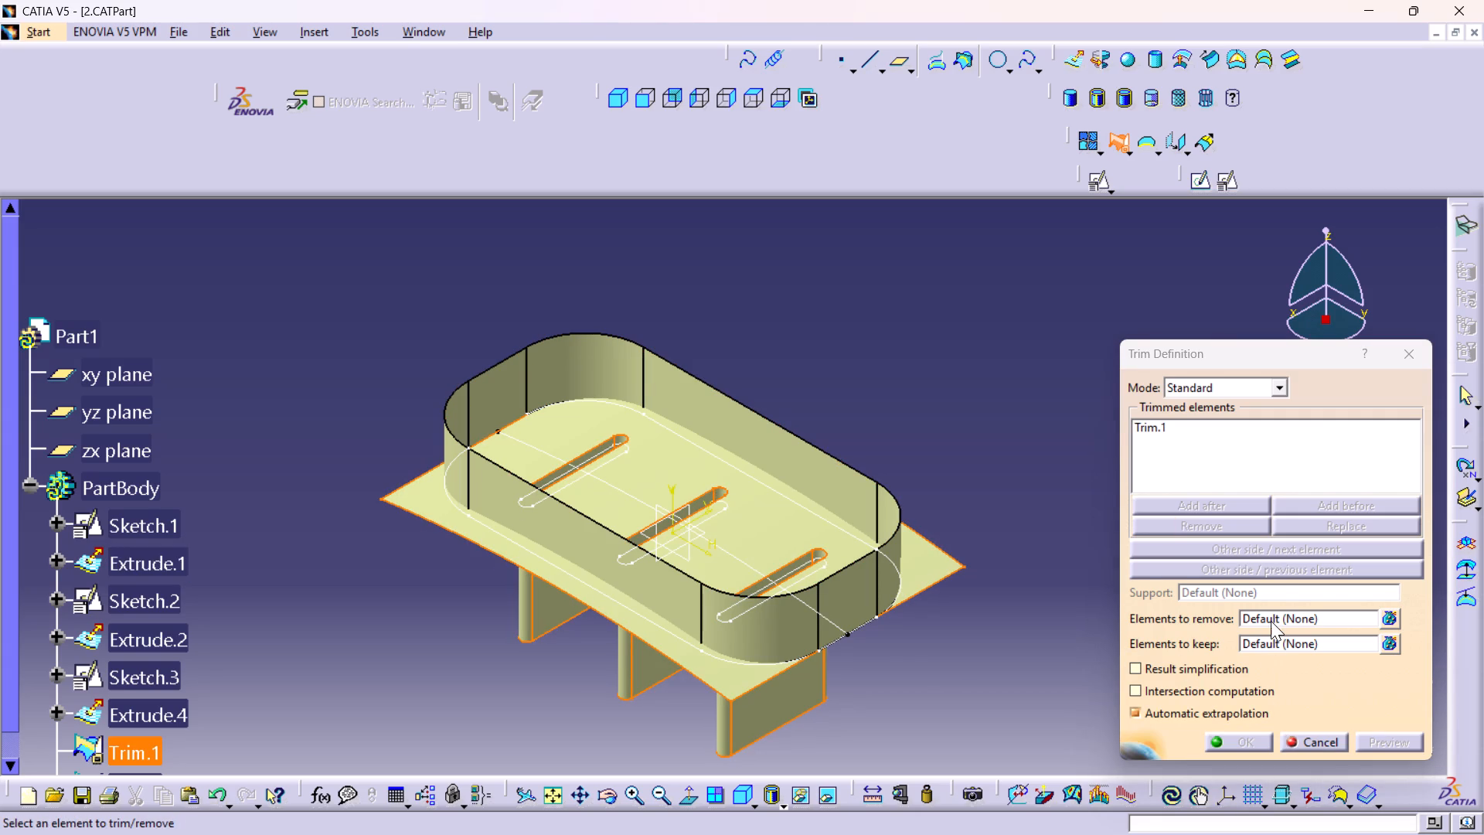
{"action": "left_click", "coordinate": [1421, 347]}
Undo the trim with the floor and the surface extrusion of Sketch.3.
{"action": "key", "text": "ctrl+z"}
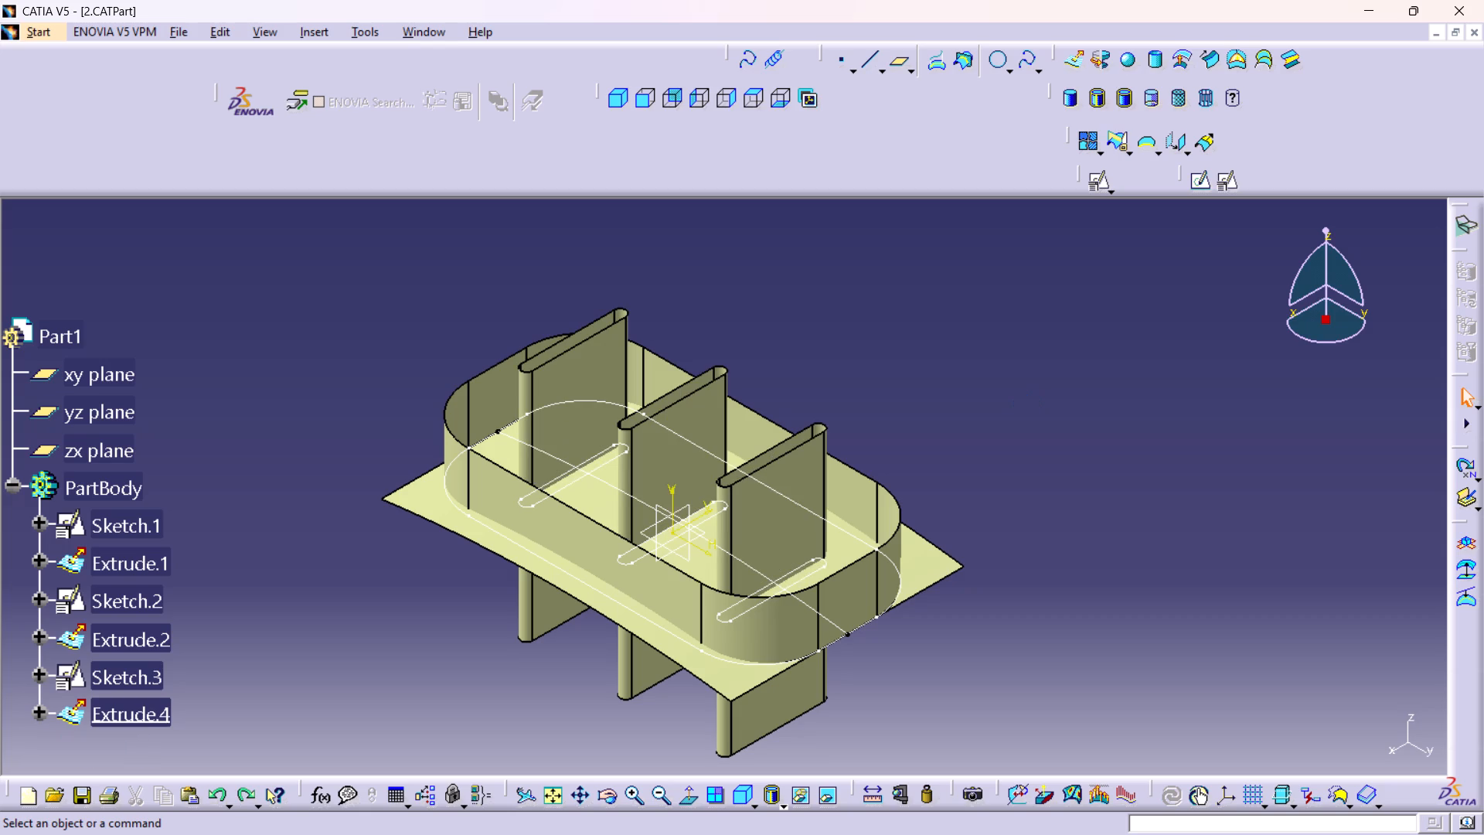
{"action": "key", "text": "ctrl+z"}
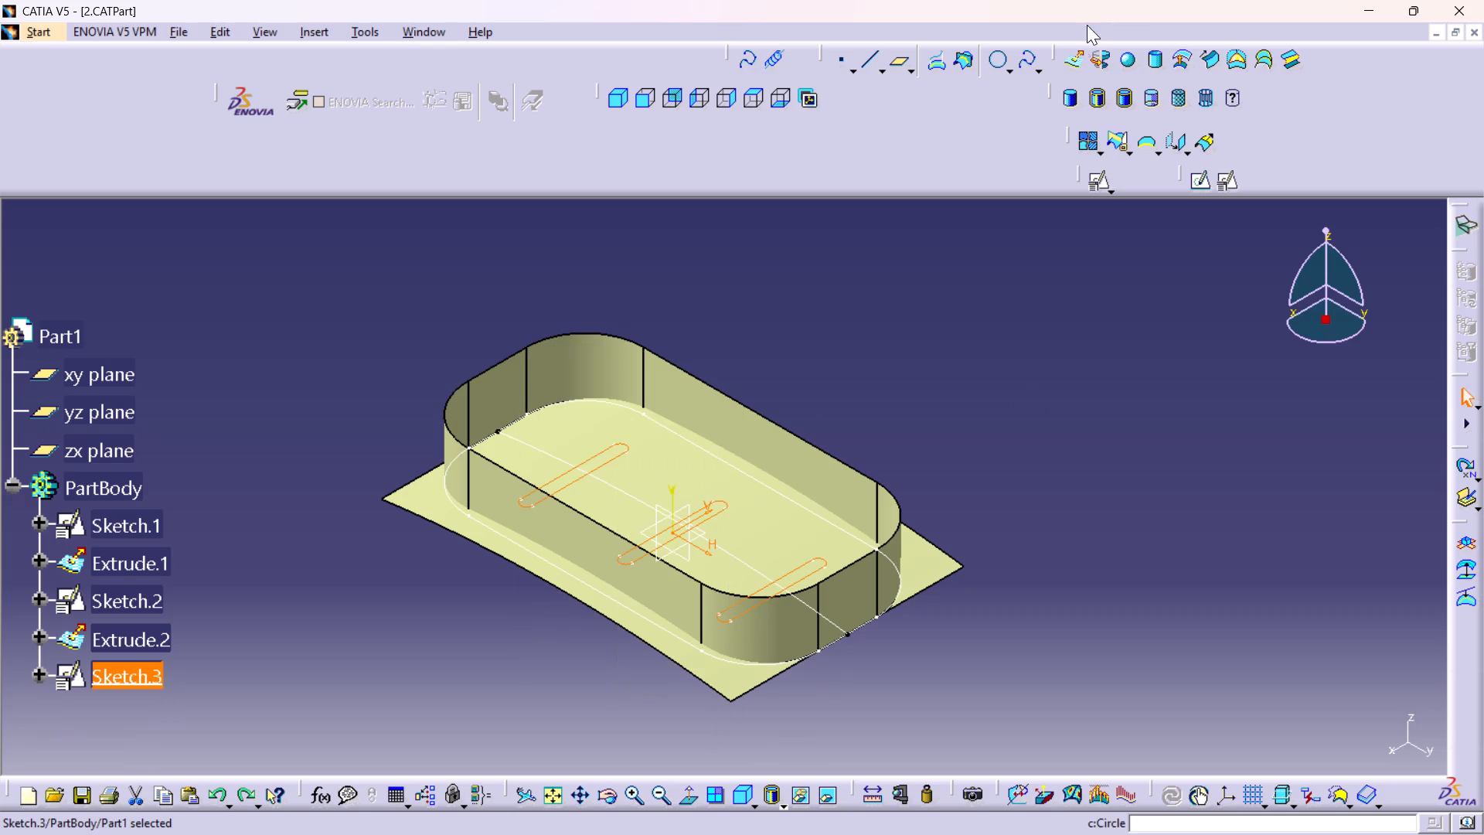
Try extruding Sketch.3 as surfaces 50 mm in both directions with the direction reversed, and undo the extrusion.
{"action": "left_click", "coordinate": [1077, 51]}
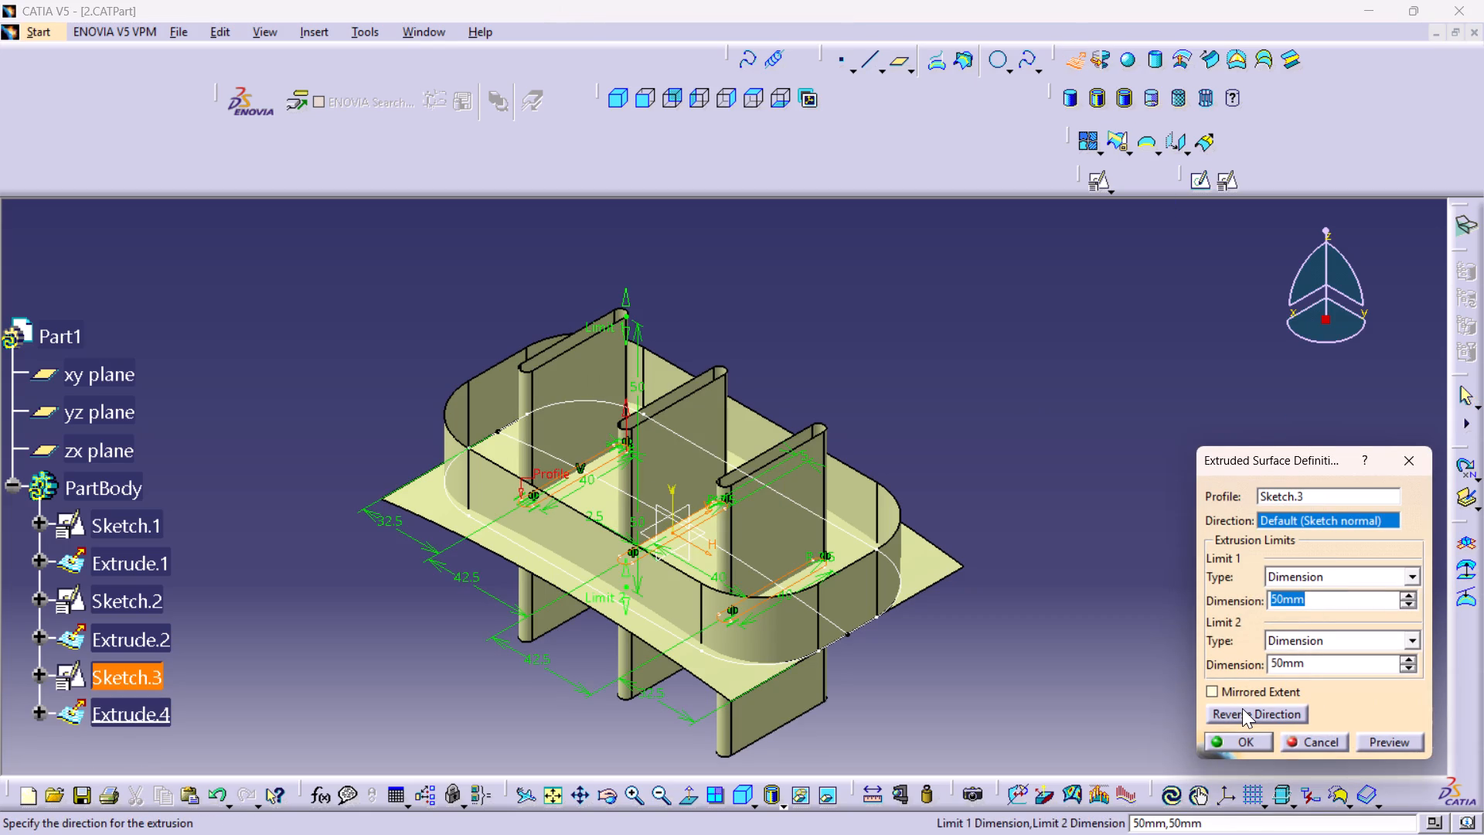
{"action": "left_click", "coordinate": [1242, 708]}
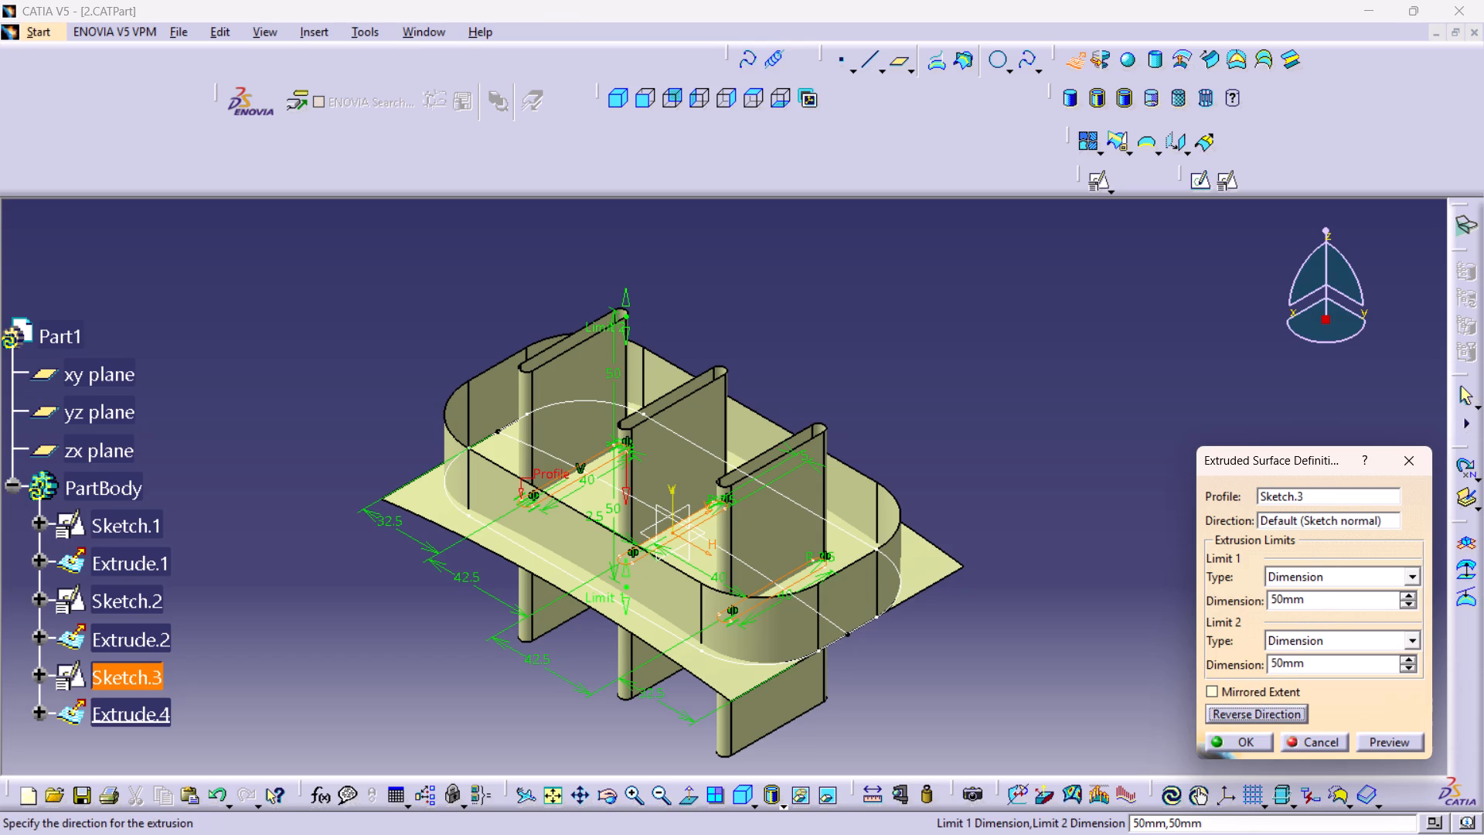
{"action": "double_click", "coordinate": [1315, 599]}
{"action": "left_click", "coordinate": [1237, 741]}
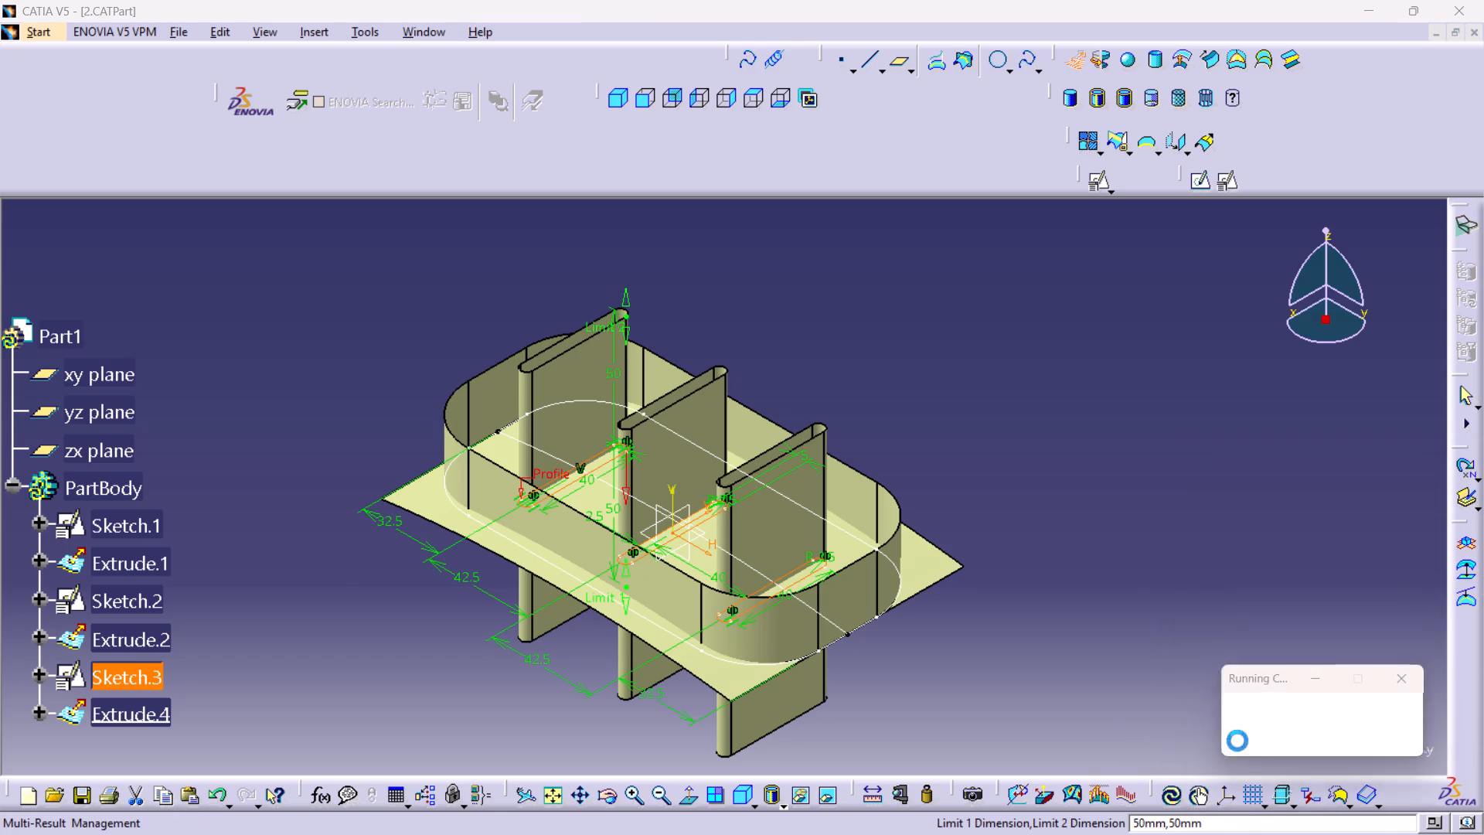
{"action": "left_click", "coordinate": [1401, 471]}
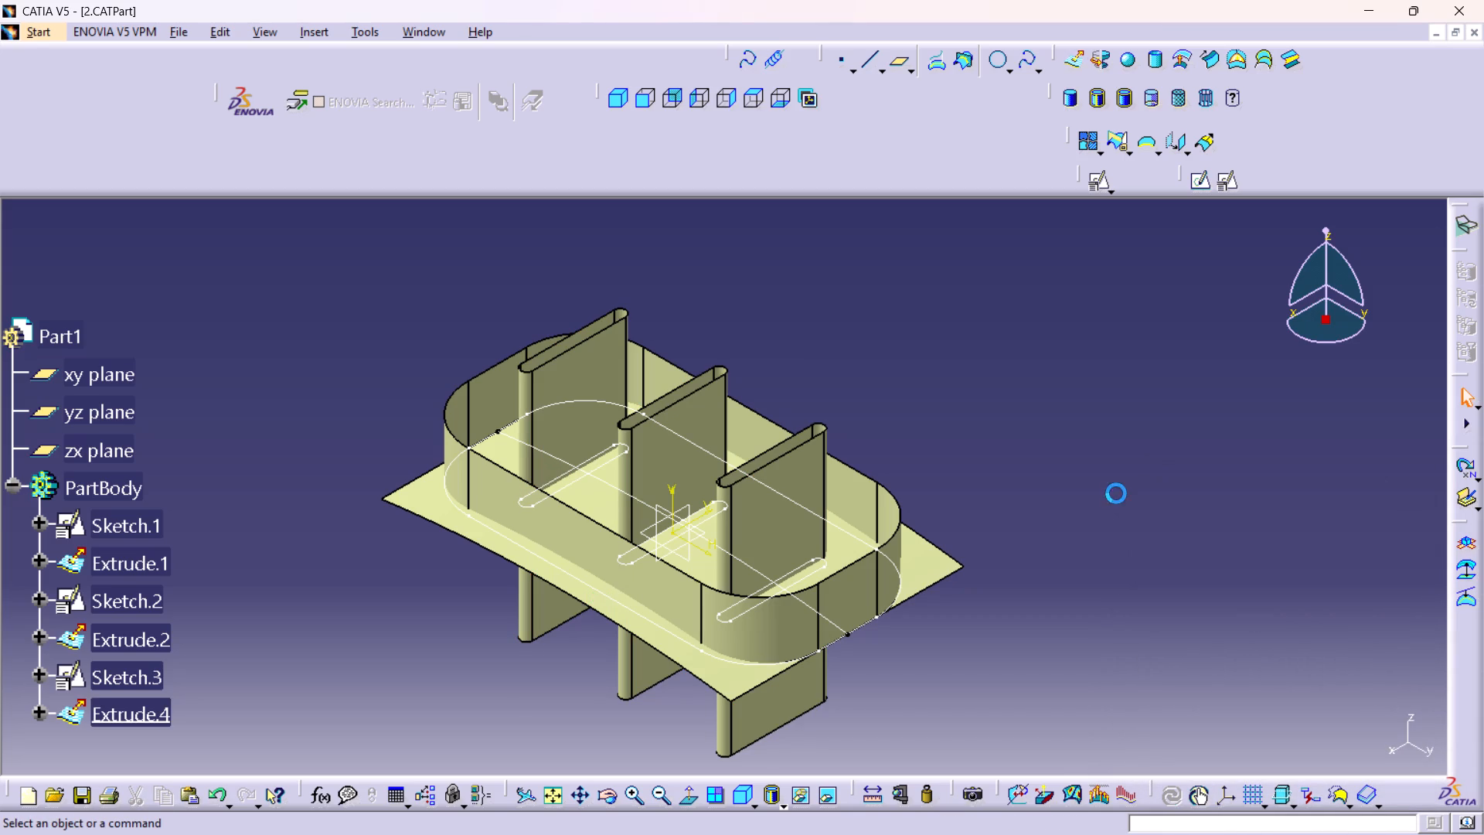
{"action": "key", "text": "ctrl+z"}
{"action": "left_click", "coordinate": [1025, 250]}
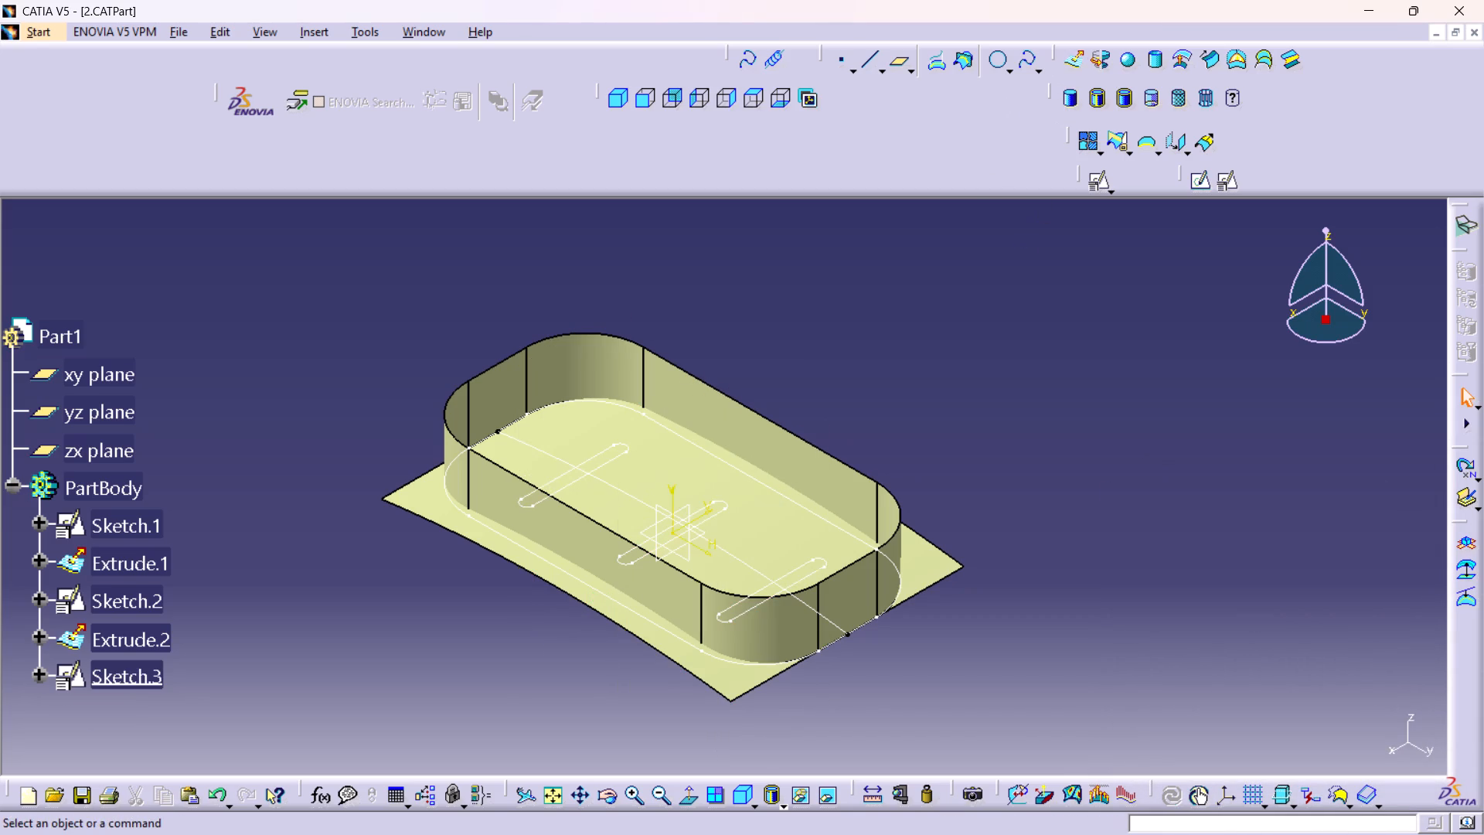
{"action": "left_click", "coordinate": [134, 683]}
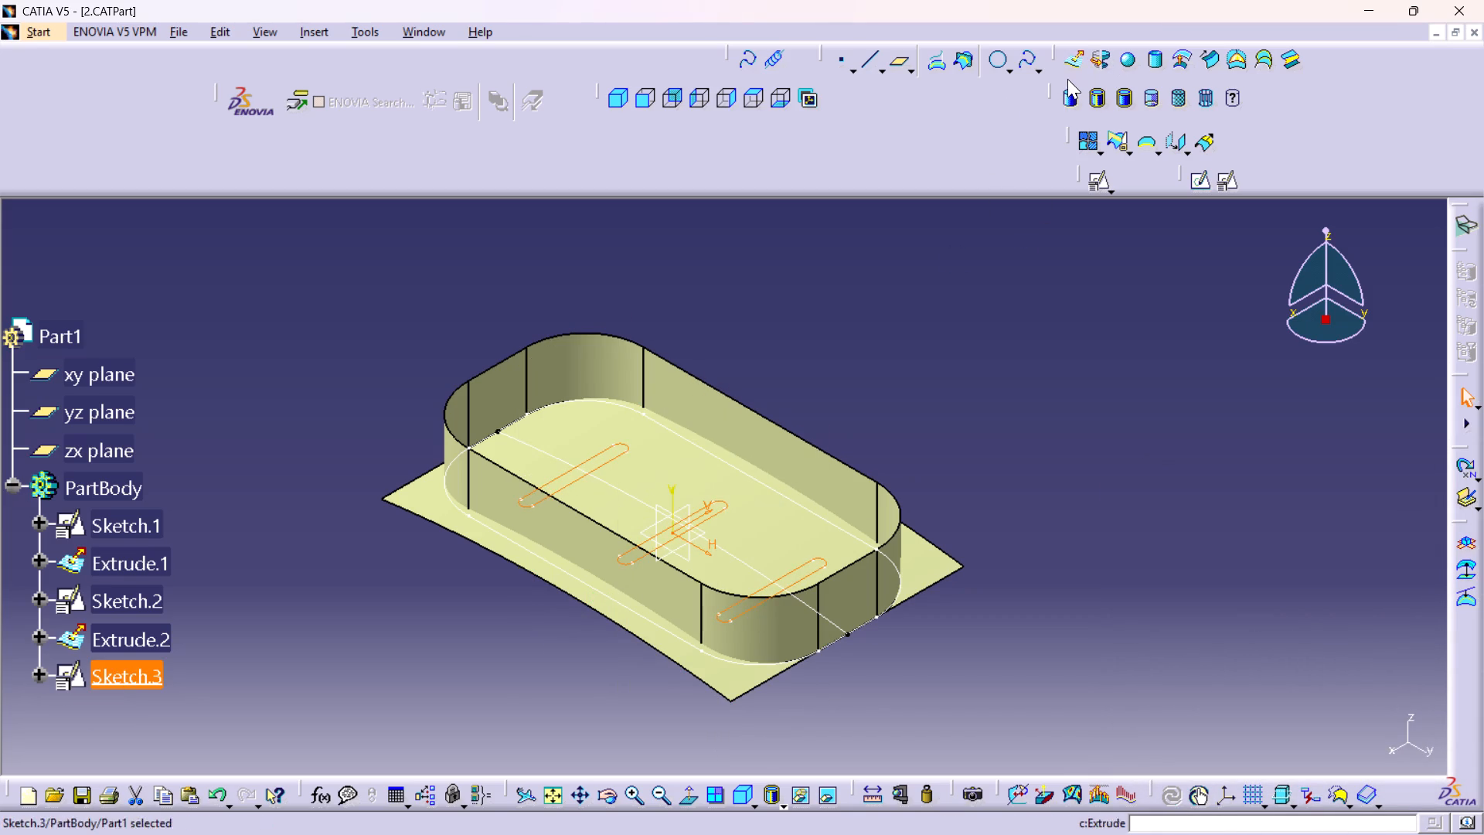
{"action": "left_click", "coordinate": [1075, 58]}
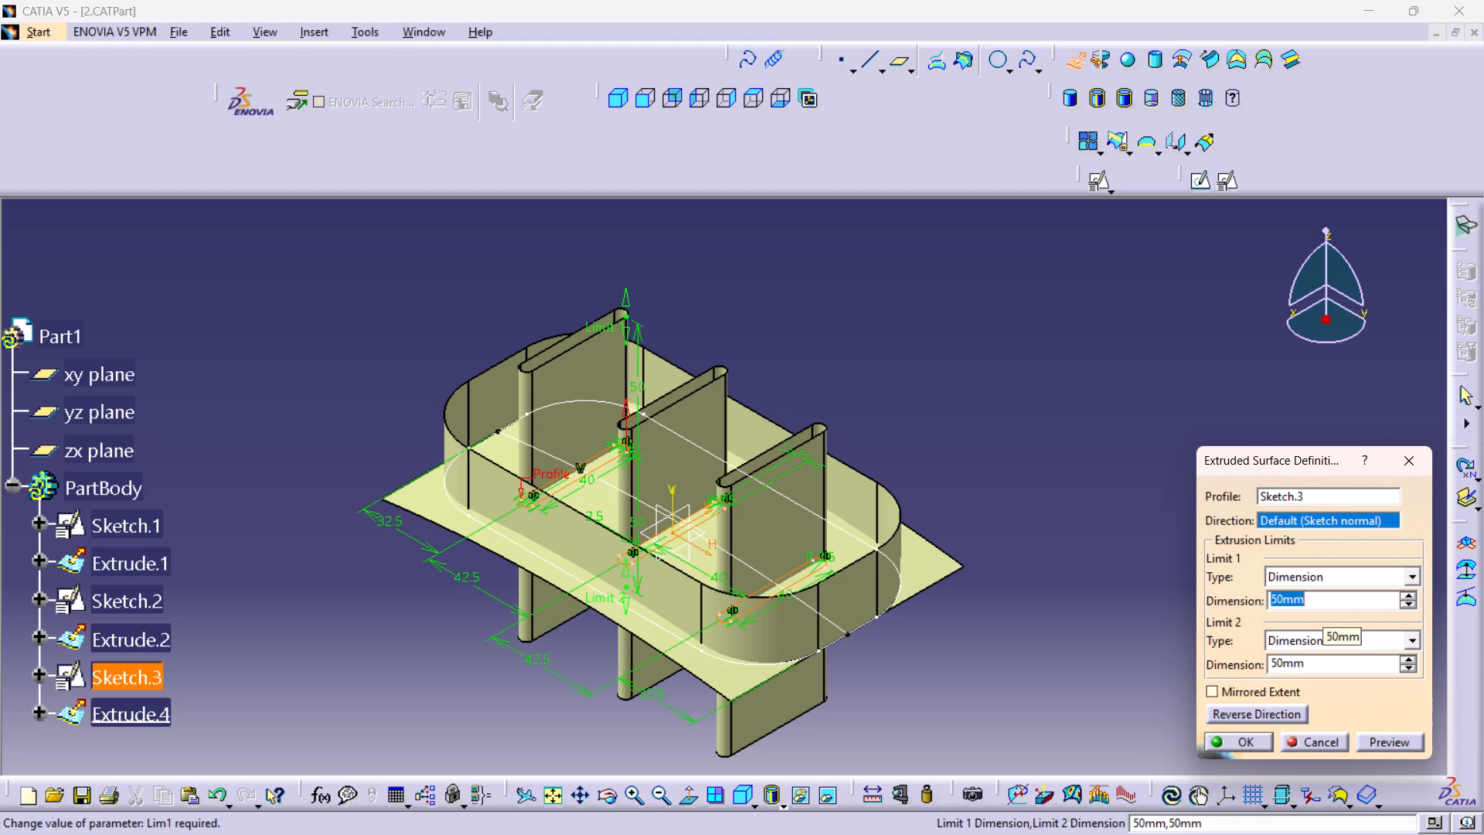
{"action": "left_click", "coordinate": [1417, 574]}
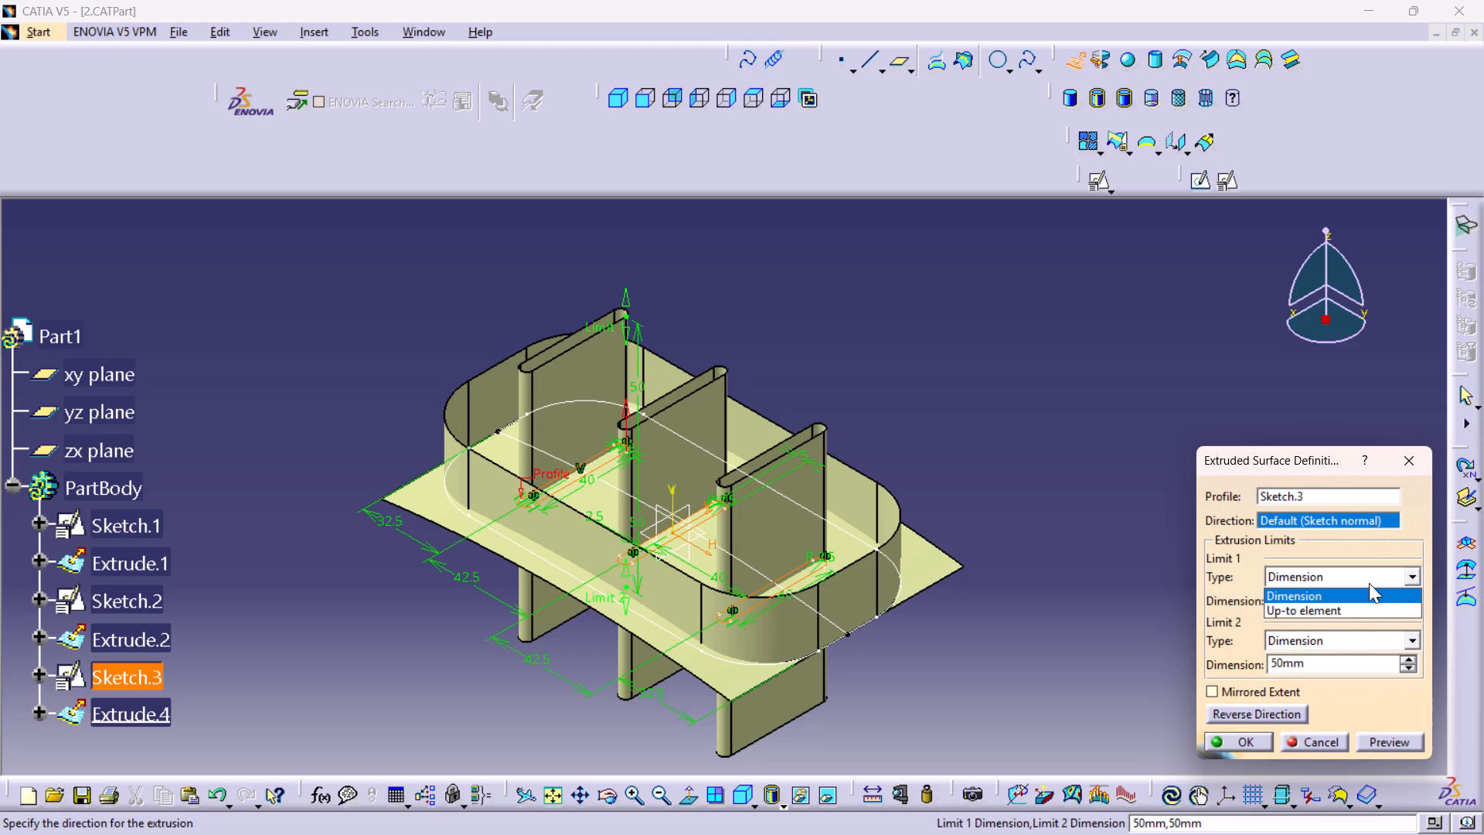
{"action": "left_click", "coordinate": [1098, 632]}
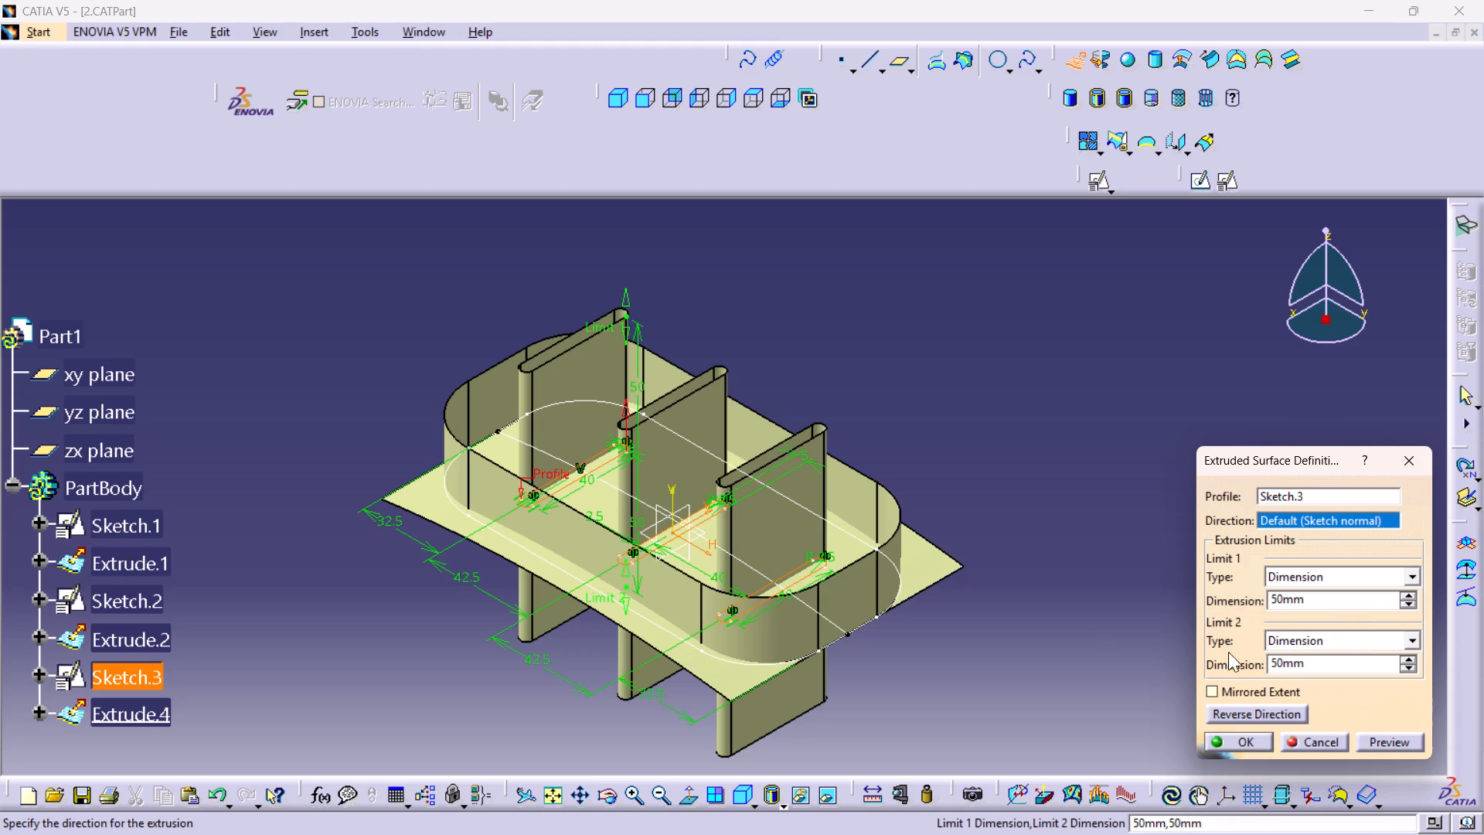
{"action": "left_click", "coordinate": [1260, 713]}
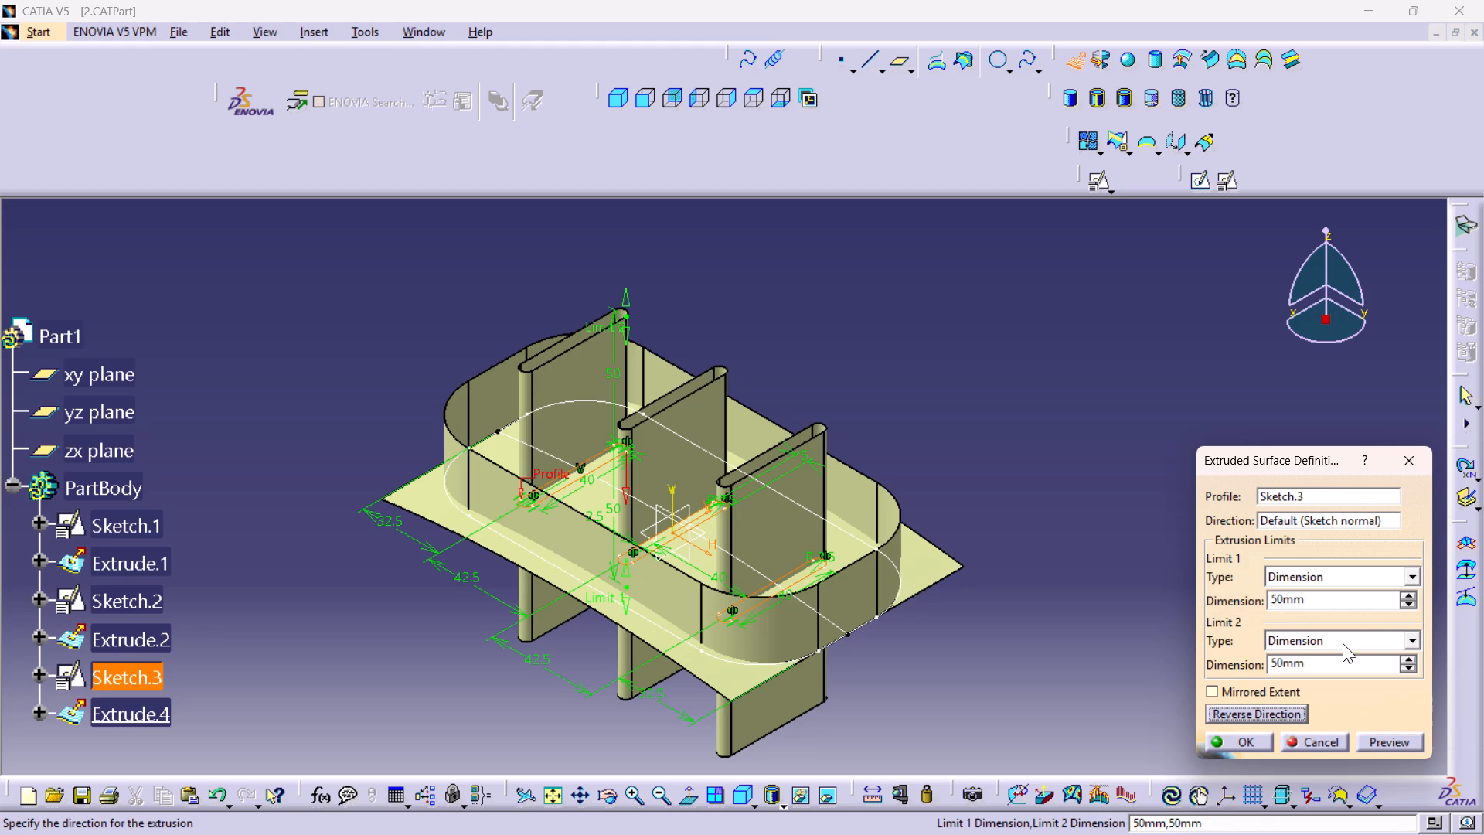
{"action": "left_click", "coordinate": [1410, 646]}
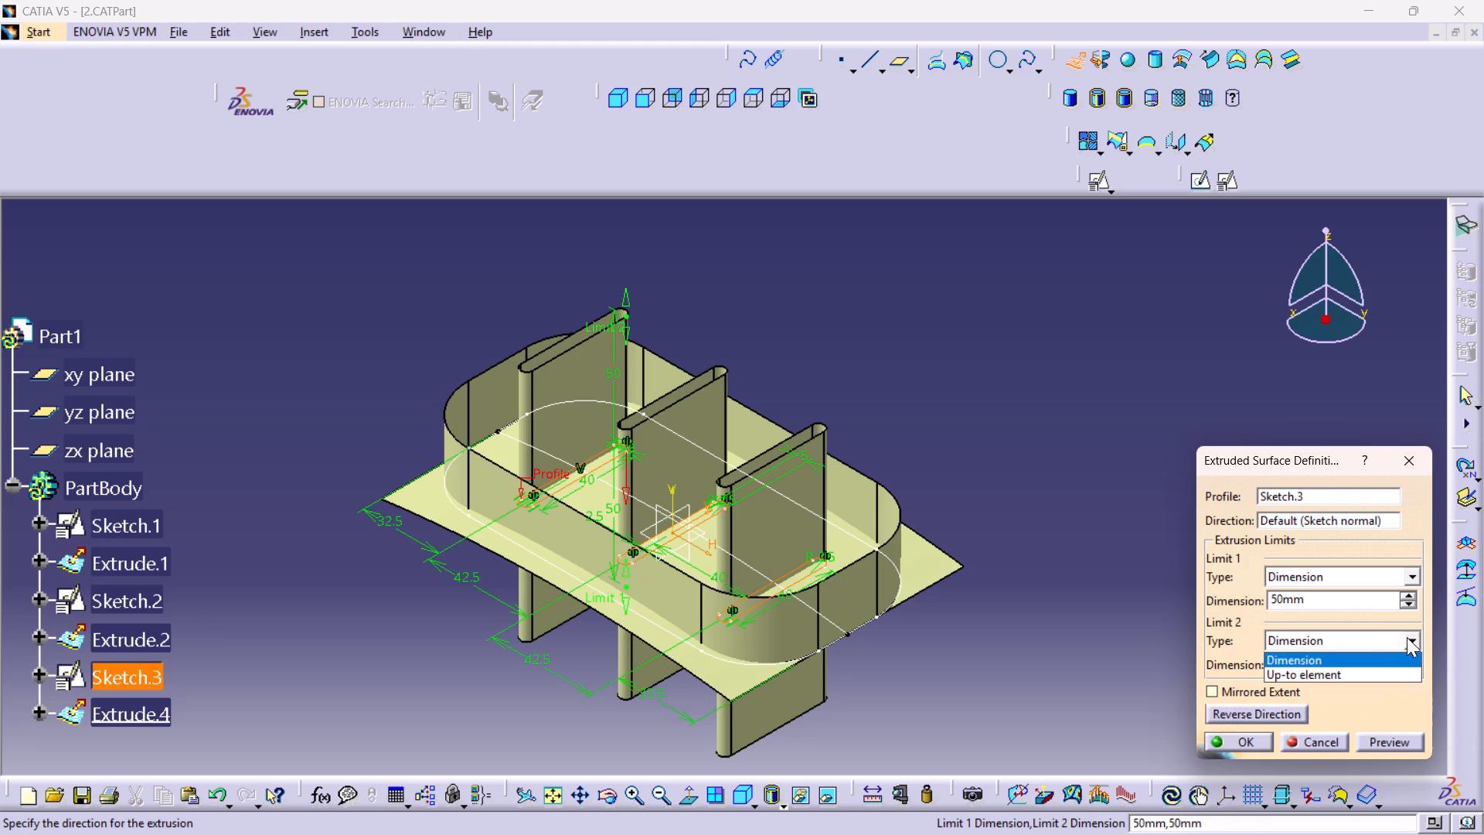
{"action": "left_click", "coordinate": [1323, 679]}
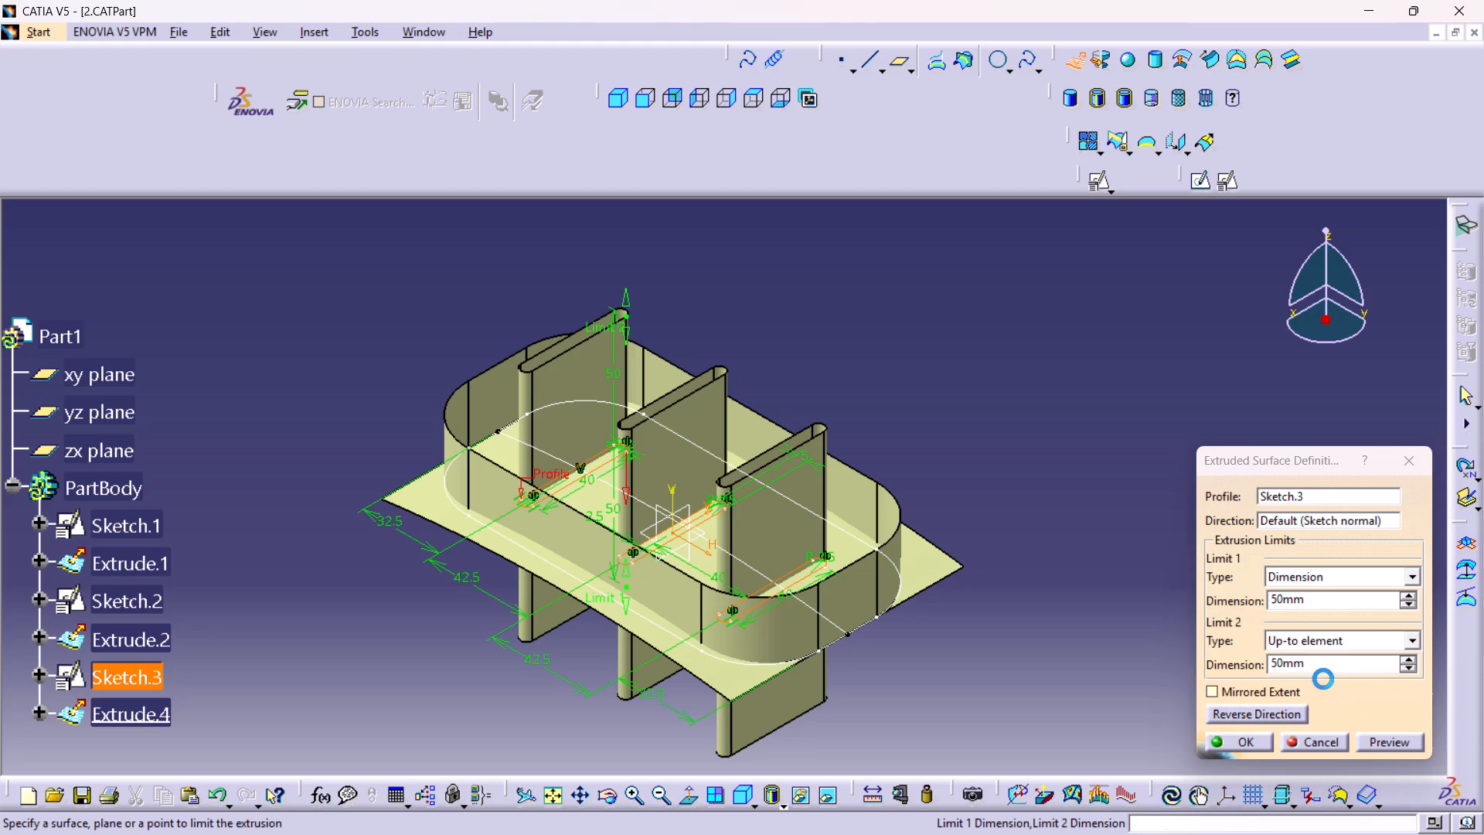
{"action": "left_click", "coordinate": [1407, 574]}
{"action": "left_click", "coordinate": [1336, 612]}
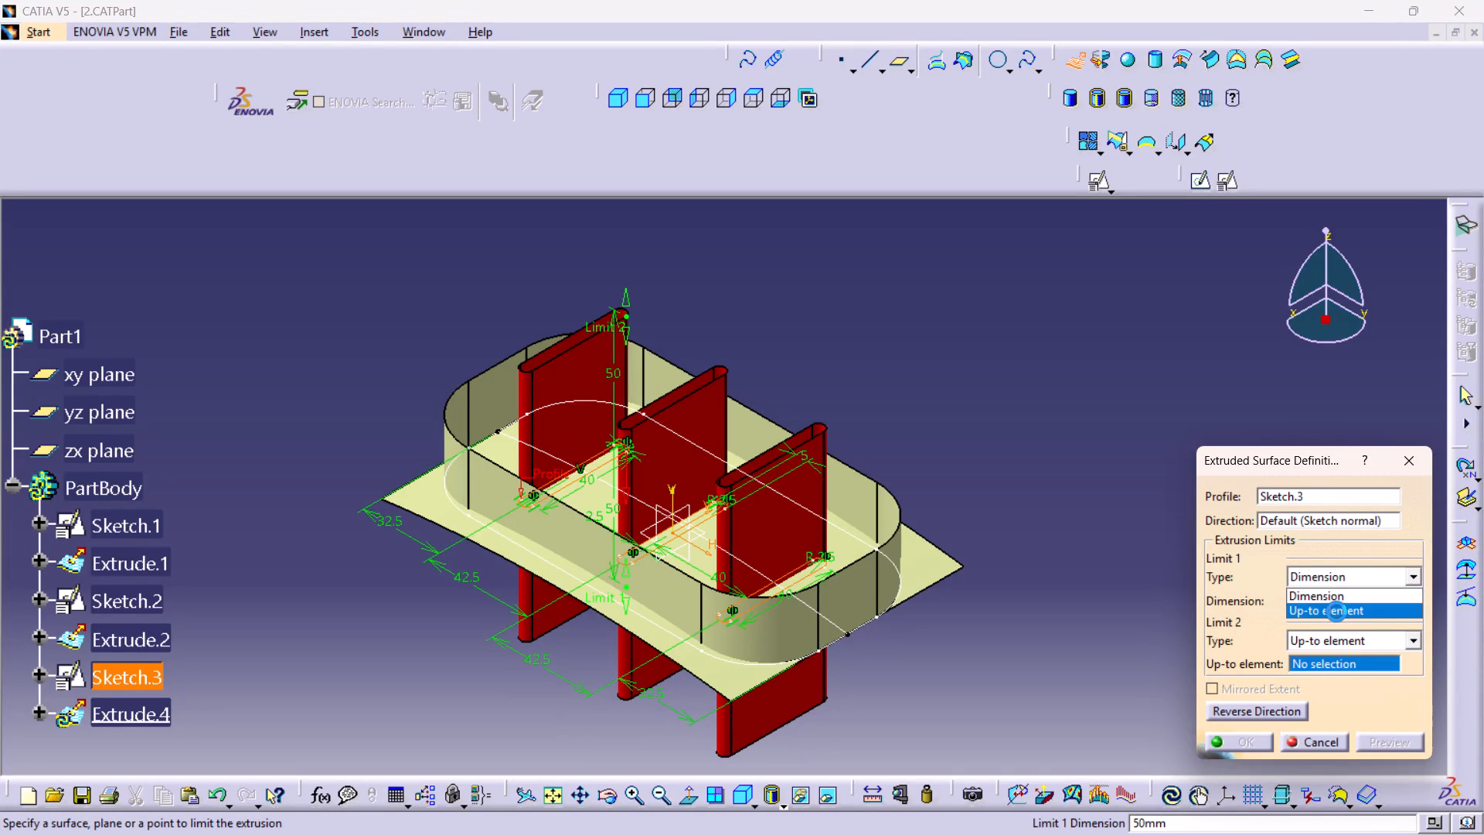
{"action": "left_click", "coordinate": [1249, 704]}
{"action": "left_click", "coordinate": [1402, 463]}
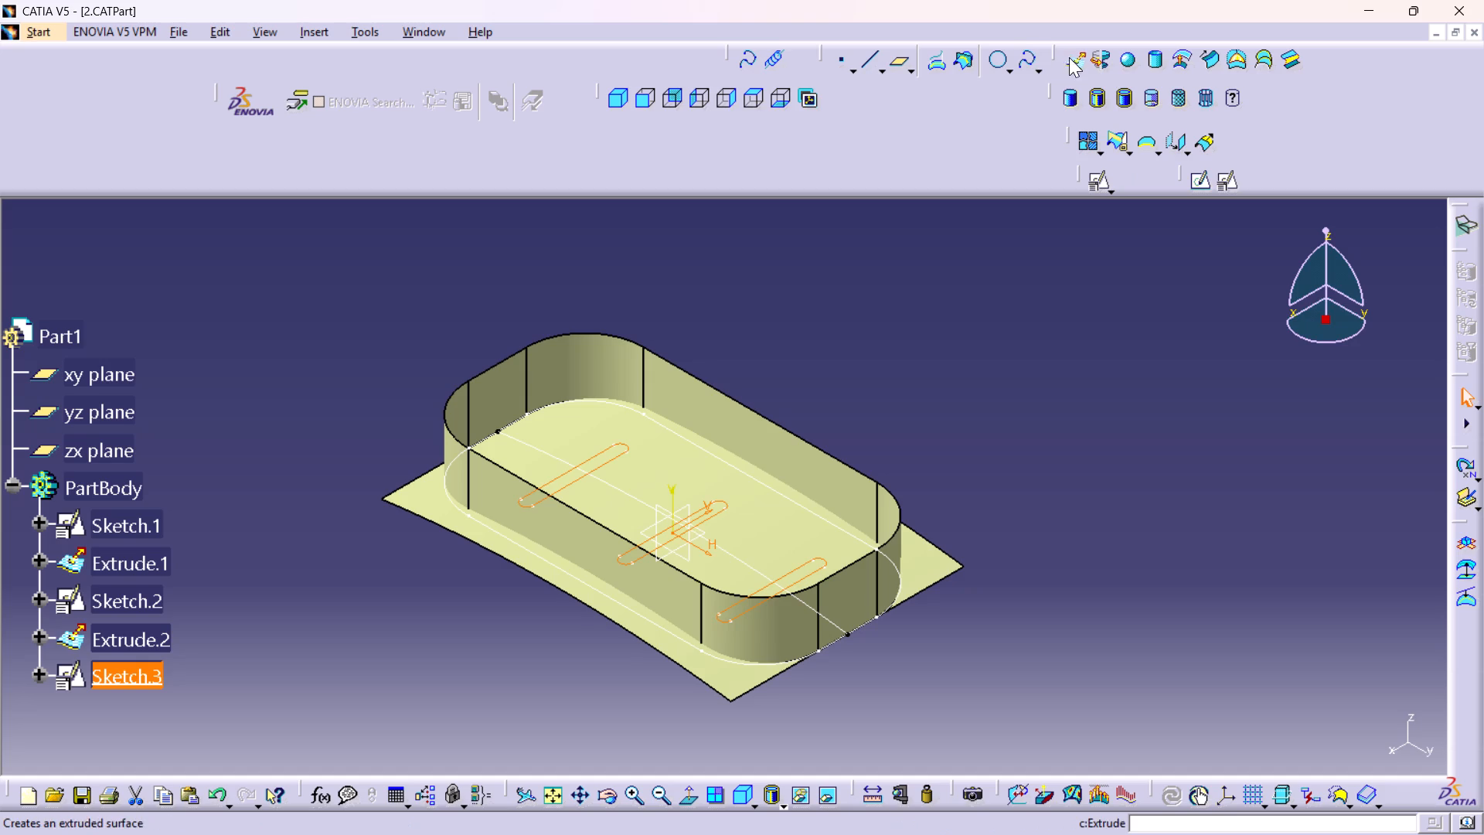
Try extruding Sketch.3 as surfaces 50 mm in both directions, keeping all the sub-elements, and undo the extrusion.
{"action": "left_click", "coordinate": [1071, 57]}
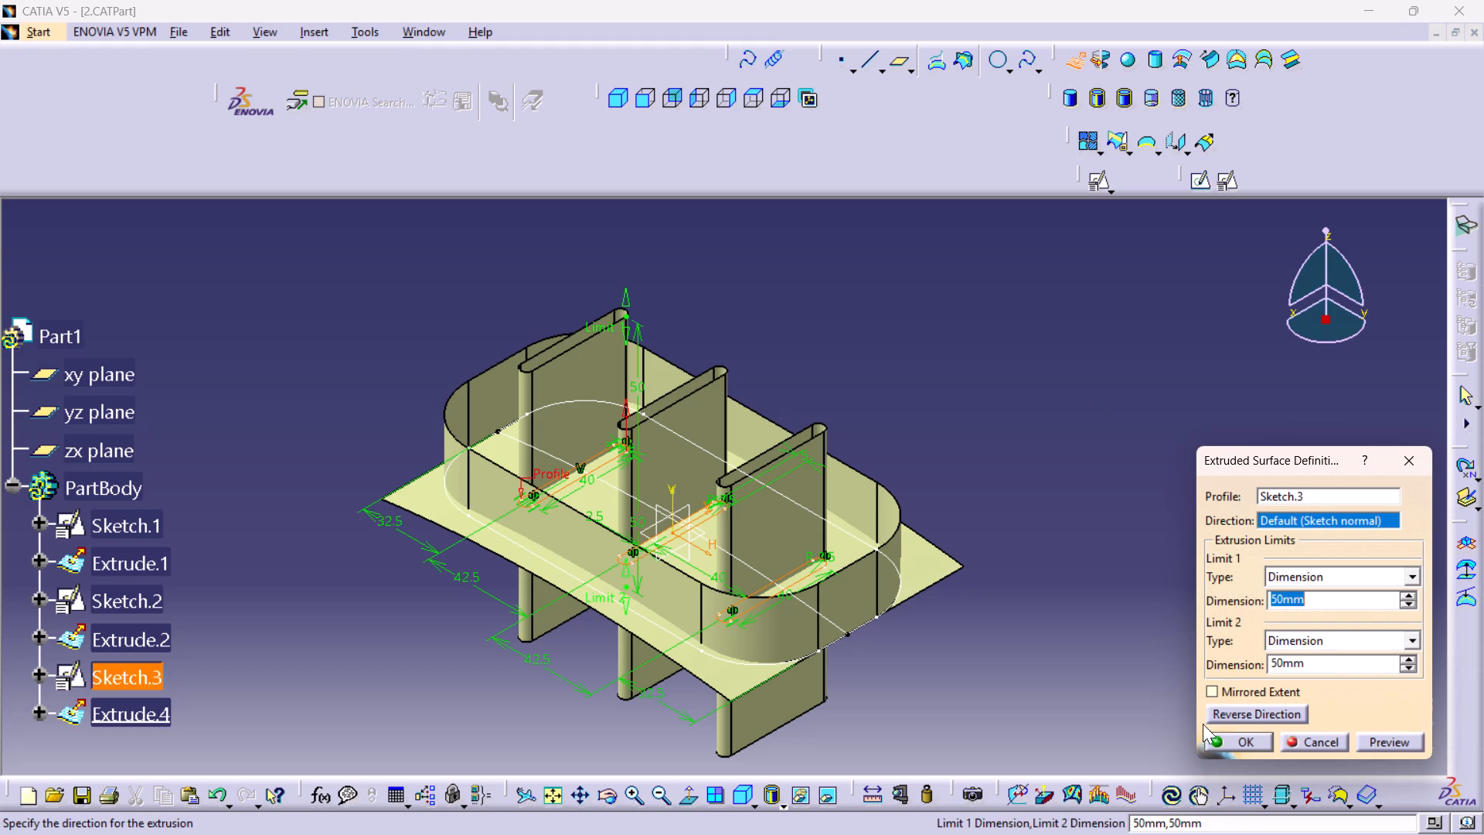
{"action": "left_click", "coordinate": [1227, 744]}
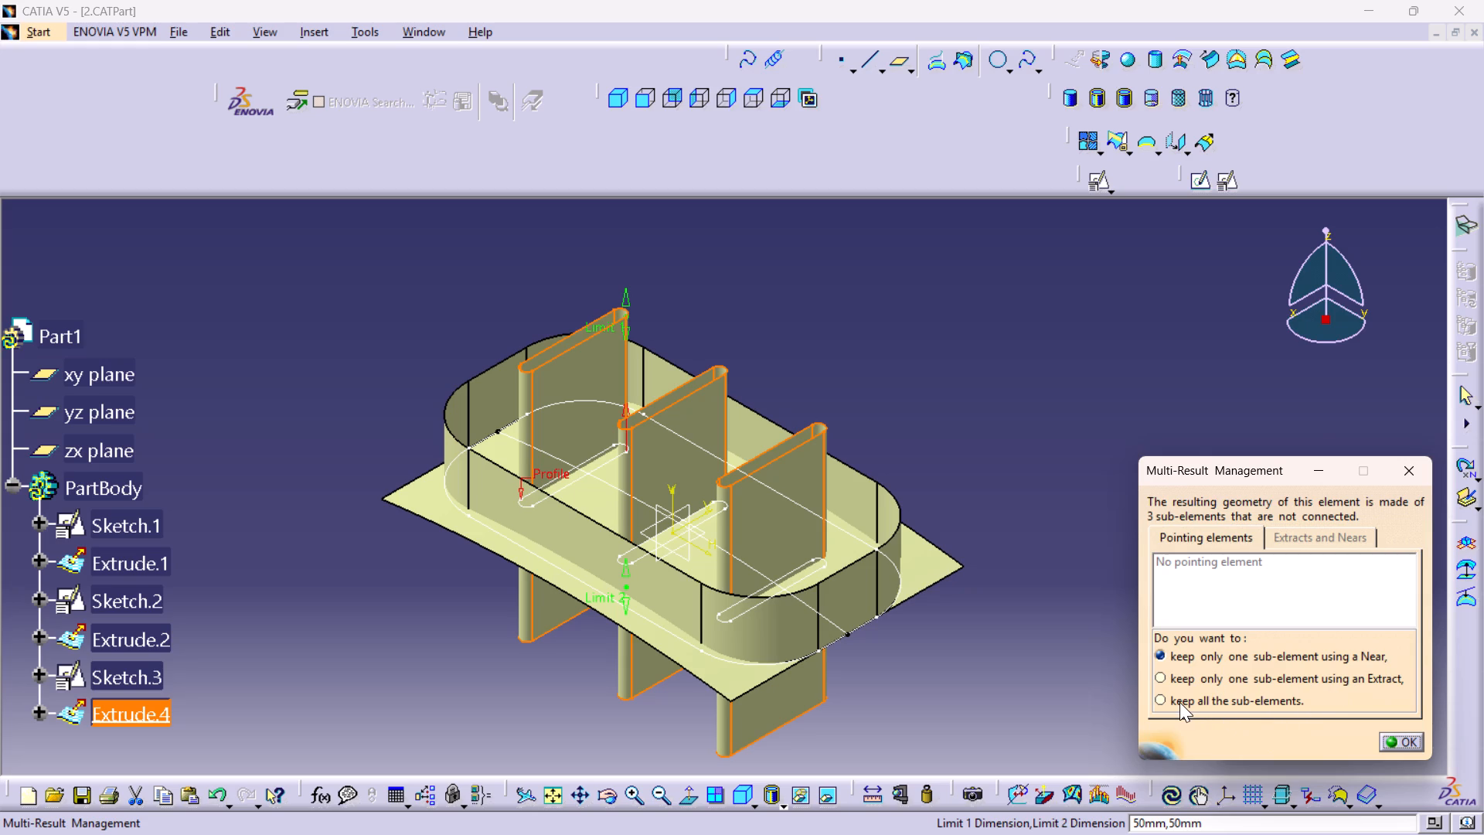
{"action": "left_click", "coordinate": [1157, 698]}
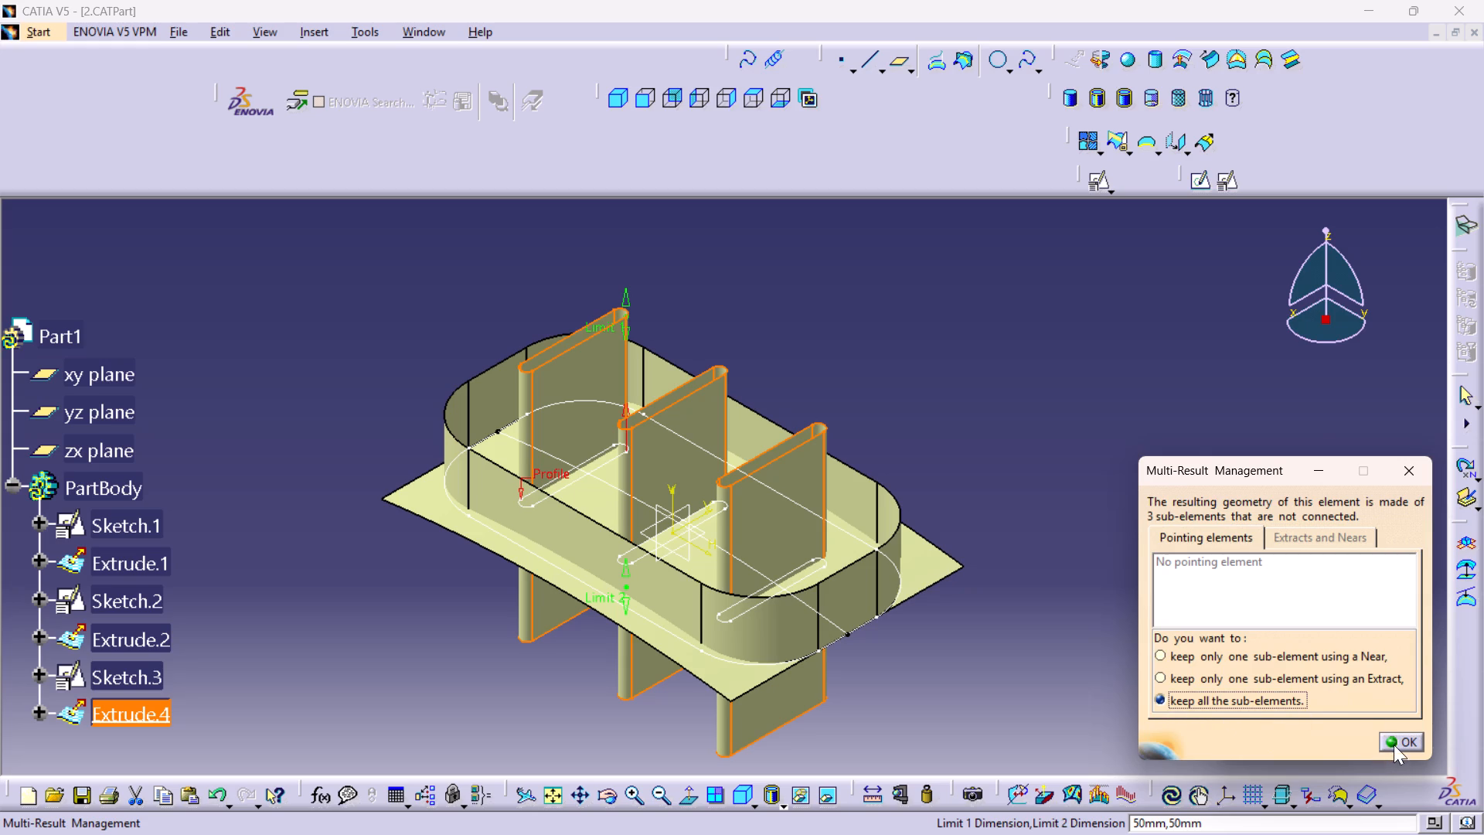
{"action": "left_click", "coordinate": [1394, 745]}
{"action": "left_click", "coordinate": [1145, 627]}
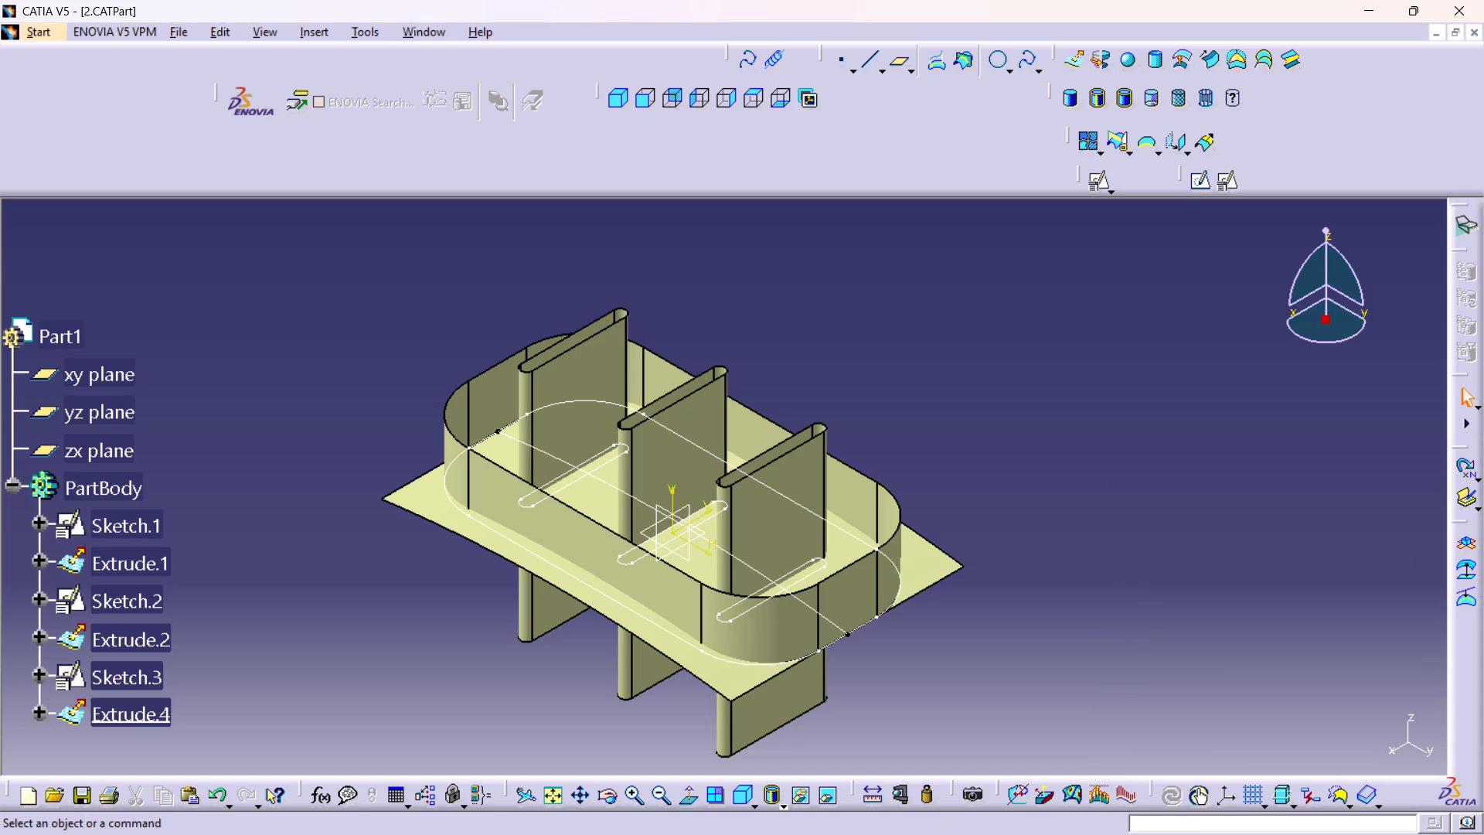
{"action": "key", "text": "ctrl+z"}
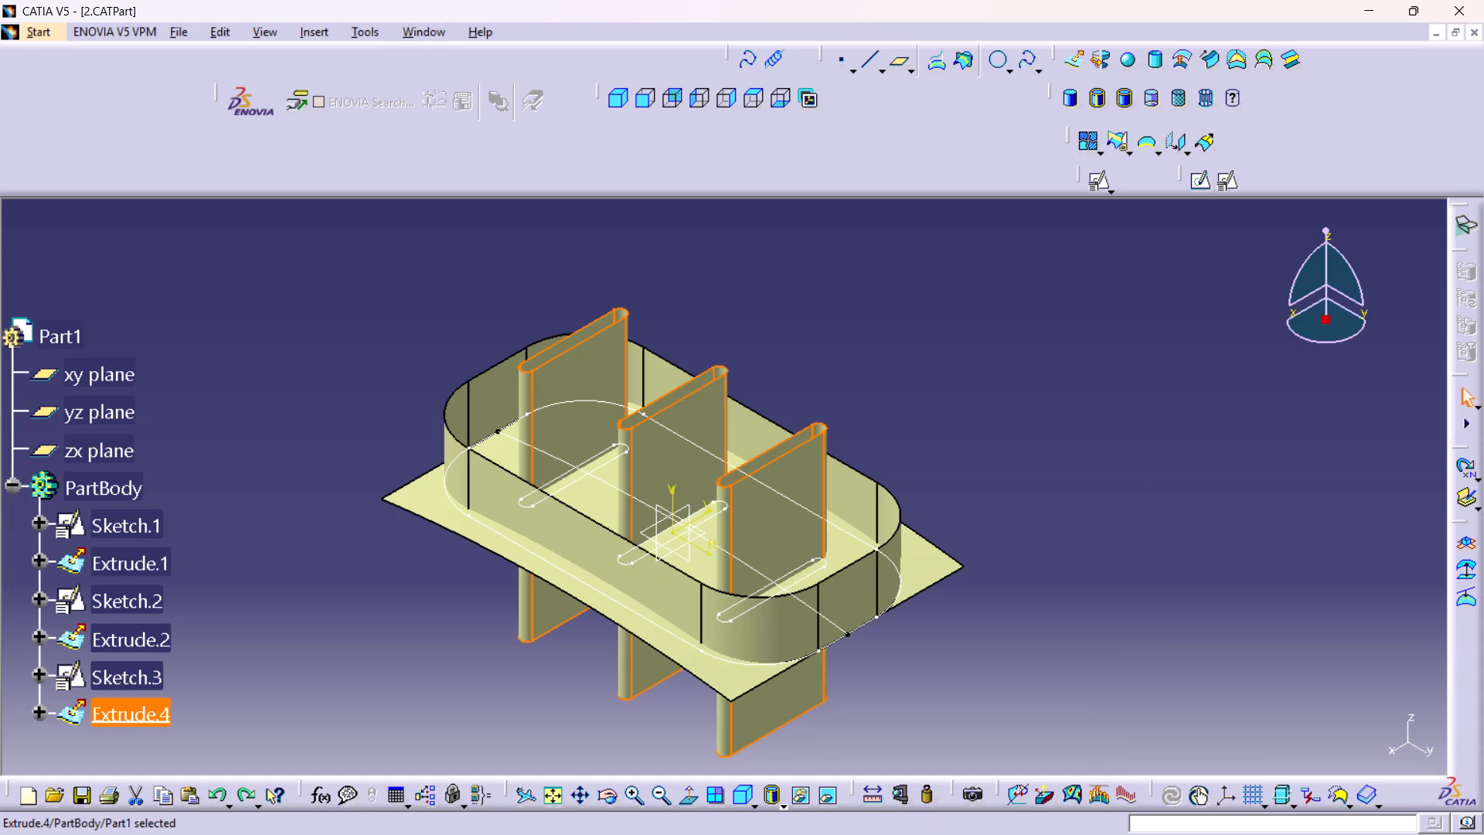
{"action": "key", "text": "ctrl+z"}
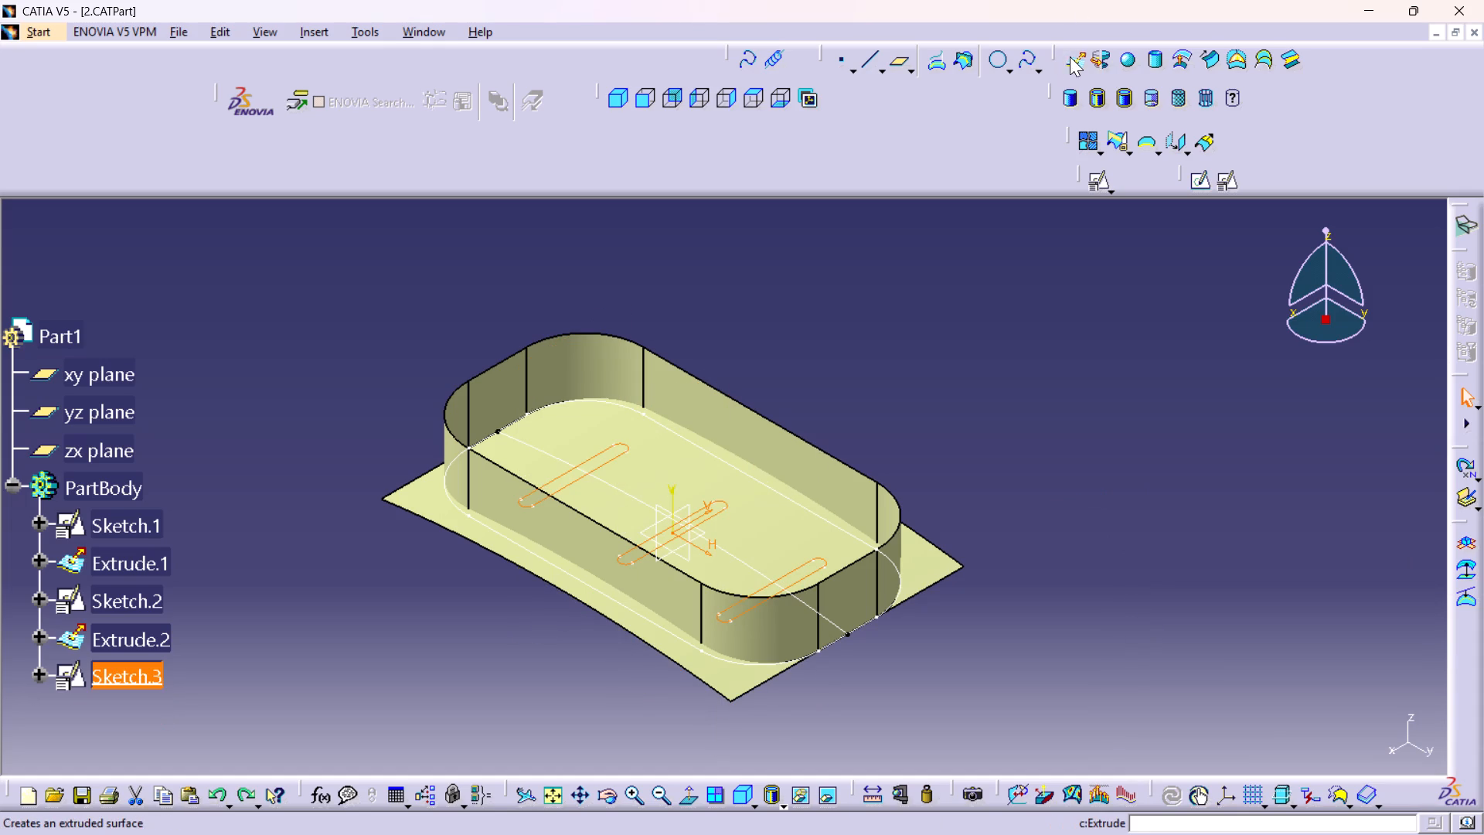
Extrude Sketch.3 as surfaces 50 mm in both directions, trying a Near with Sketch.3 as reference element before dismissing the sub-element choice.
{"action": "left_click", "coordinate": [1070, 56]}
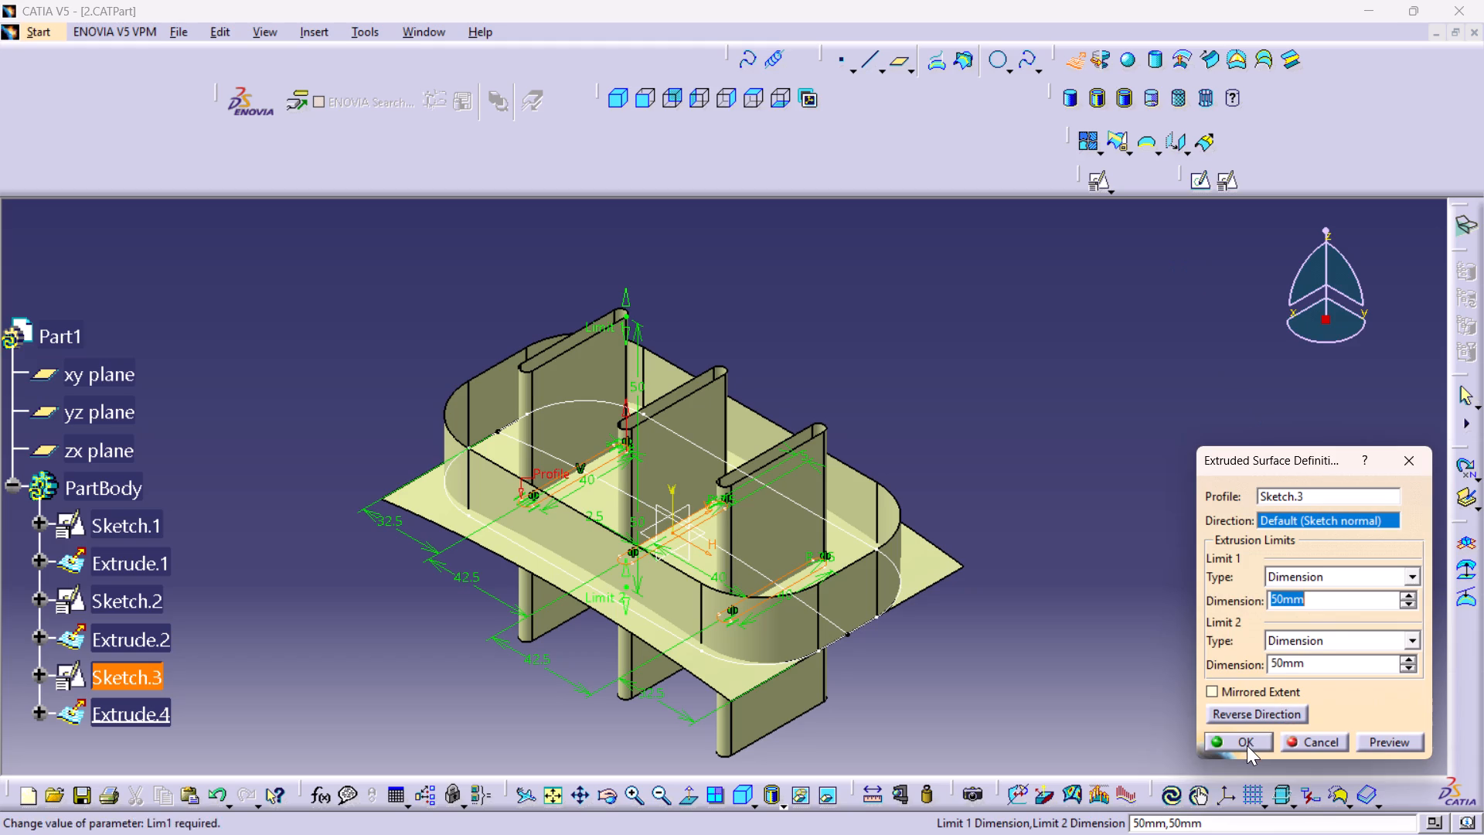
{"action": "left_click", "coordinate": [1247, 745]}
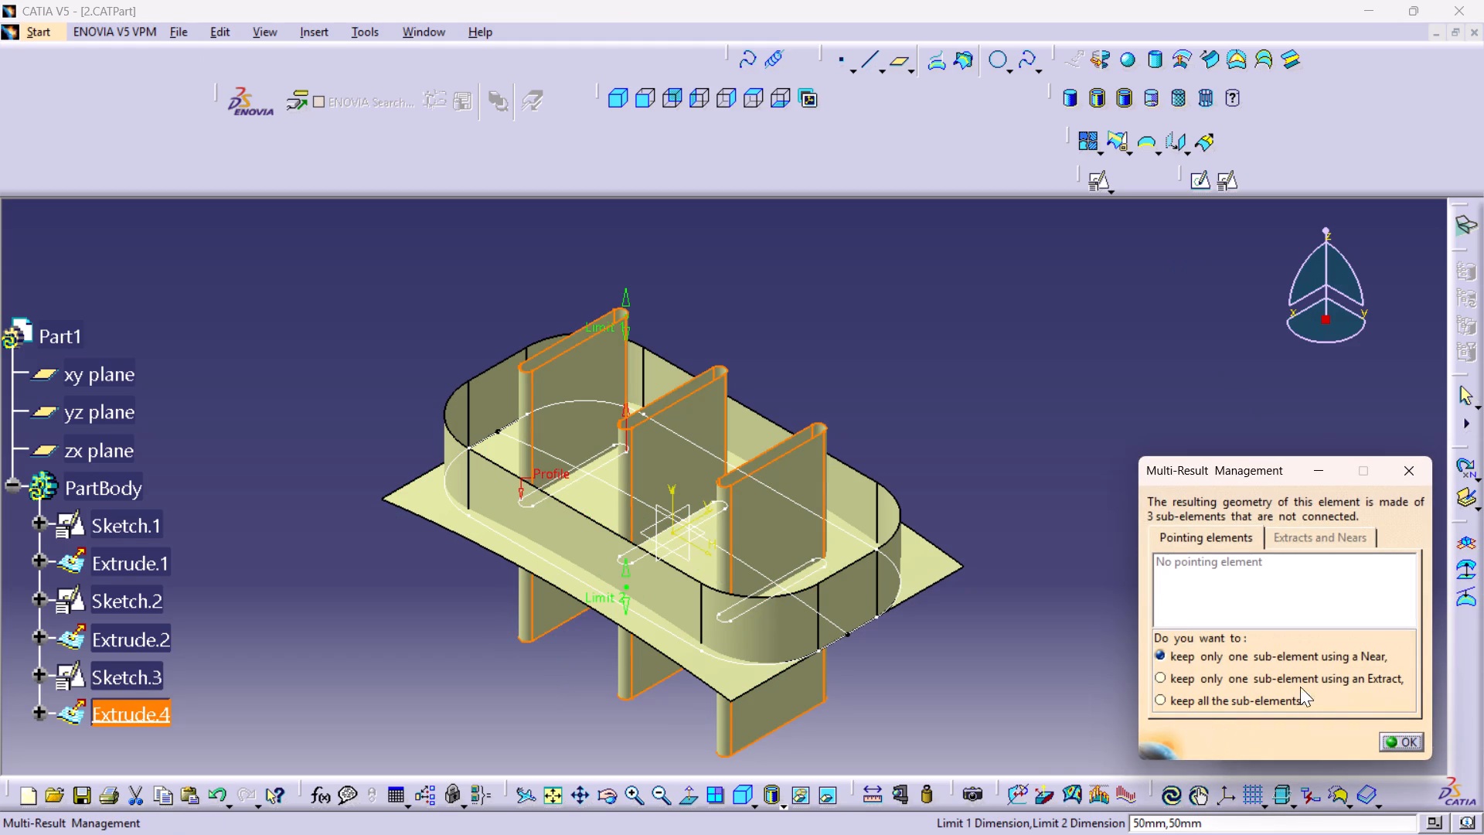
{"action": "left_click", "coordinate": [1162, 700]}
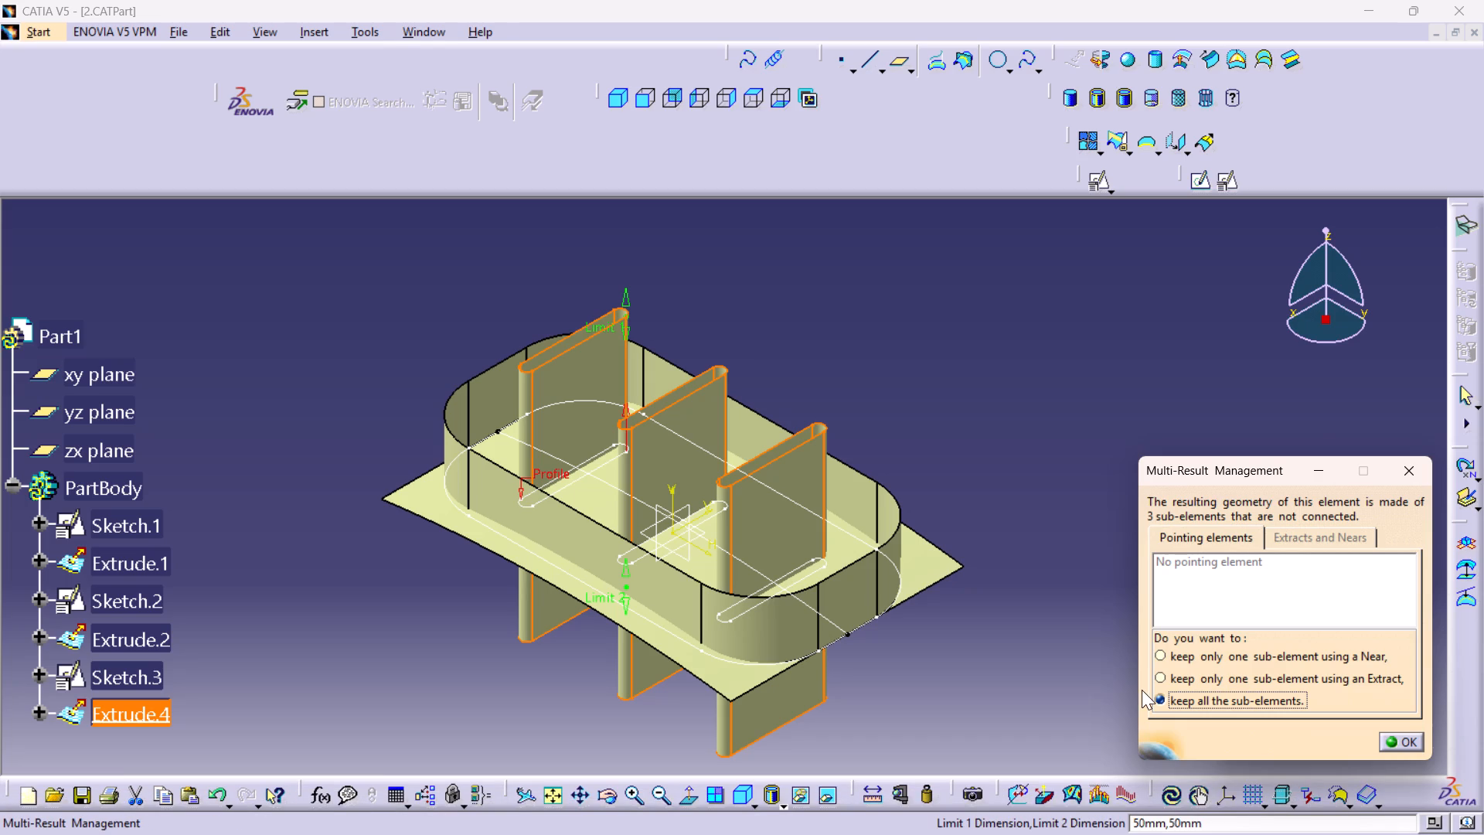
{"action": "left_click", "coordinate": [1160, 654]}
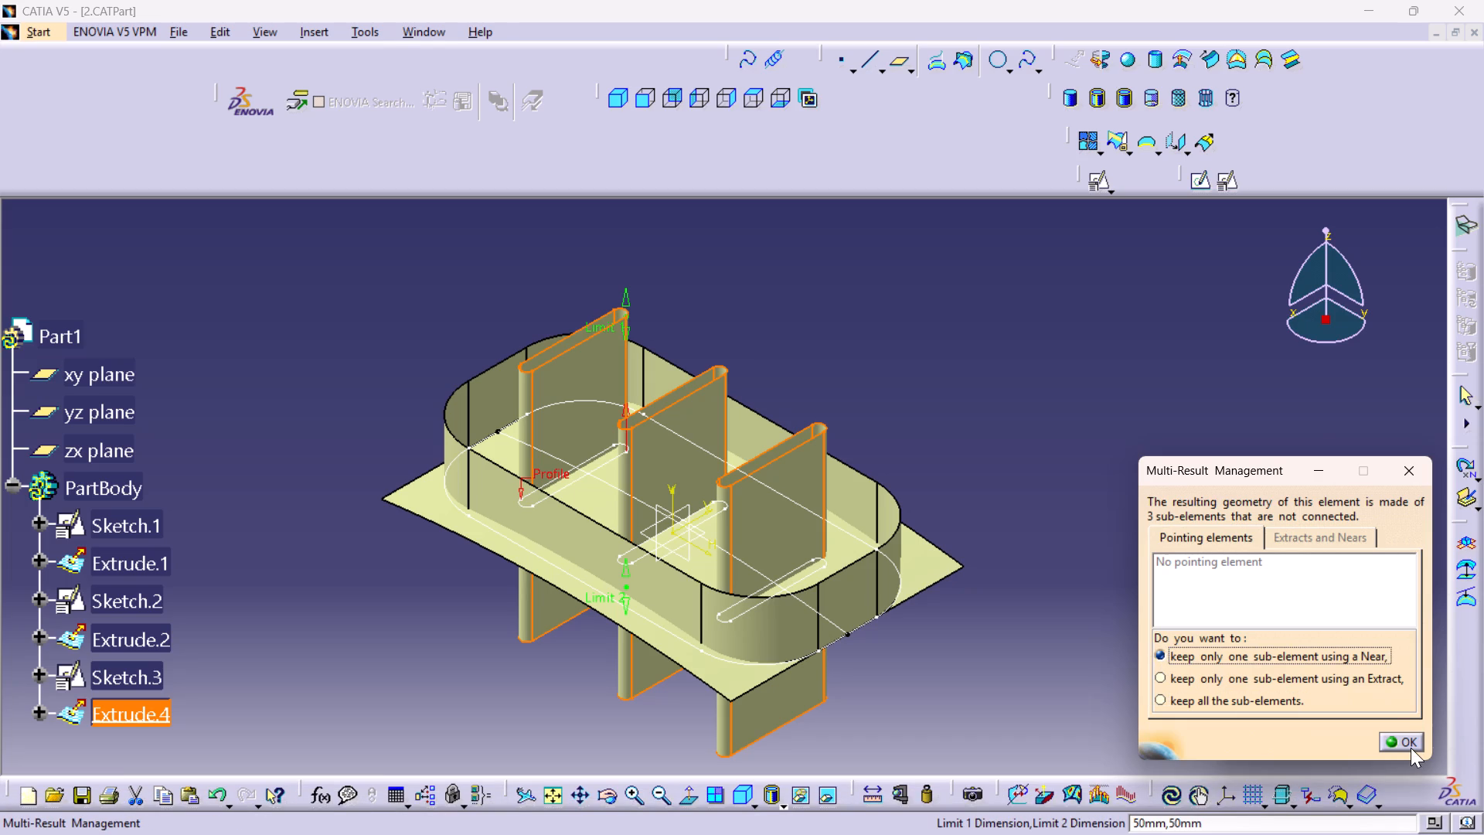
{"action": "left_click", "coordinate": [1407, 745]}
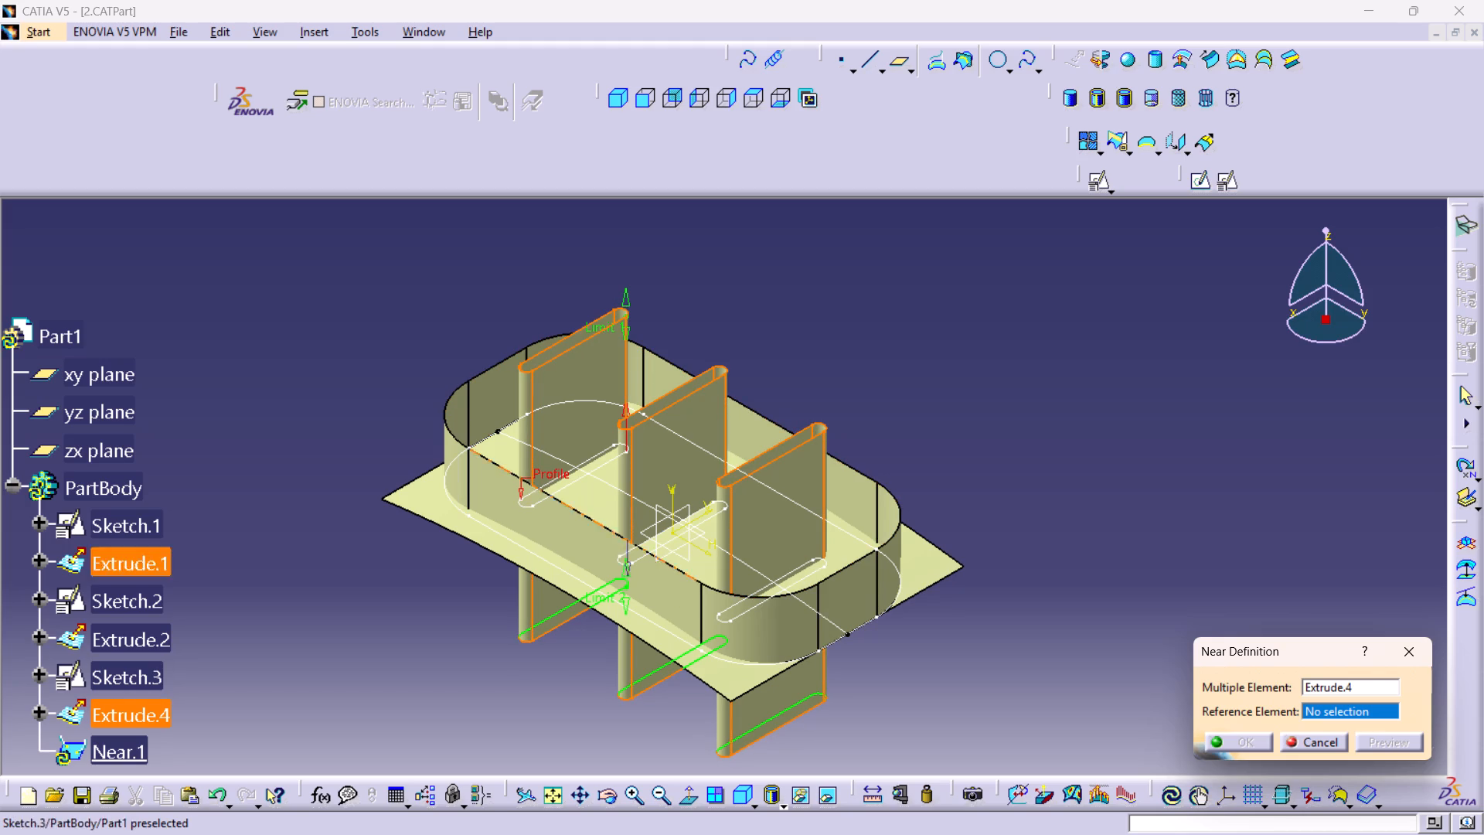
{"action": "left_click", "coordinate": [543, 499]}
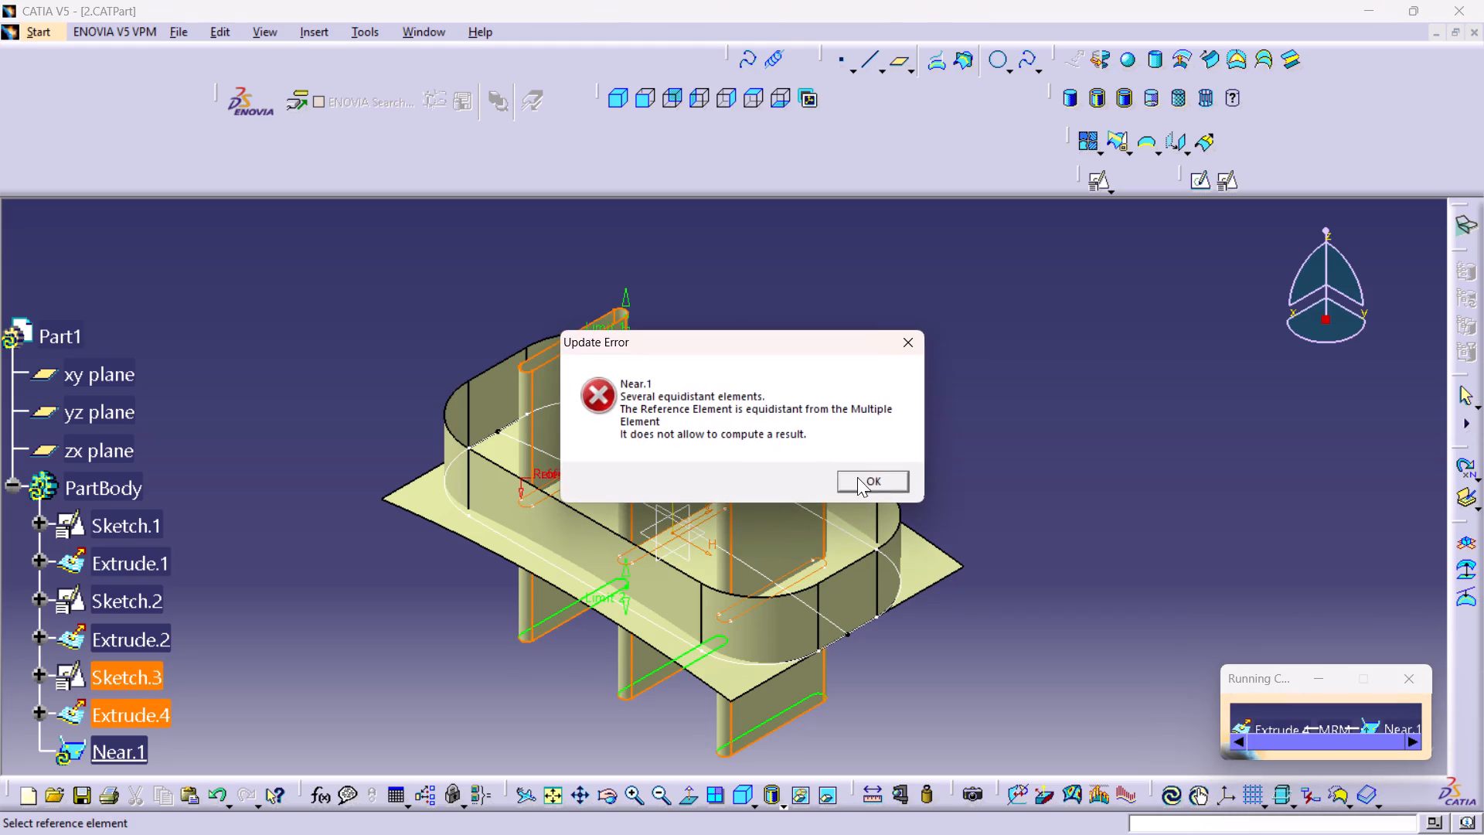
{"action": "left_click", "coordinate": [900, 343]}
{"action": "left_click", "coordinate": [1408, 647]}
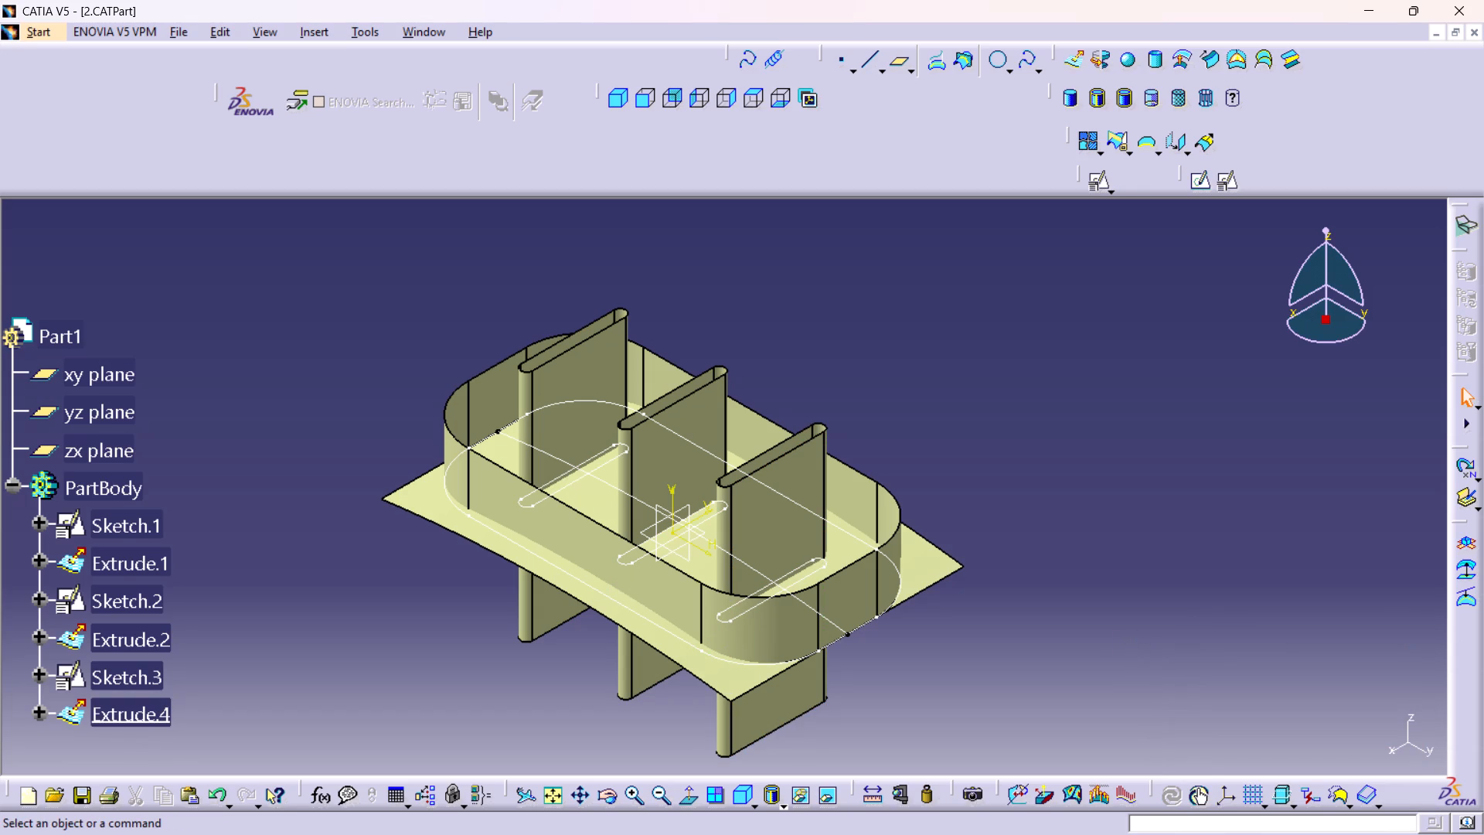
Examine from above, the side and below how the extruded hole walls pass through the floor surface.
{"action": "left_click_drag", "start_coordinate": [1050, 649], "coordinate": [1050, 674]}
{"action": "middle_click_drag", "start_coordinate": [845, 686], "coordinate": [836, 639]}
{"action": "right_click", "coordinate": [845, 686]}
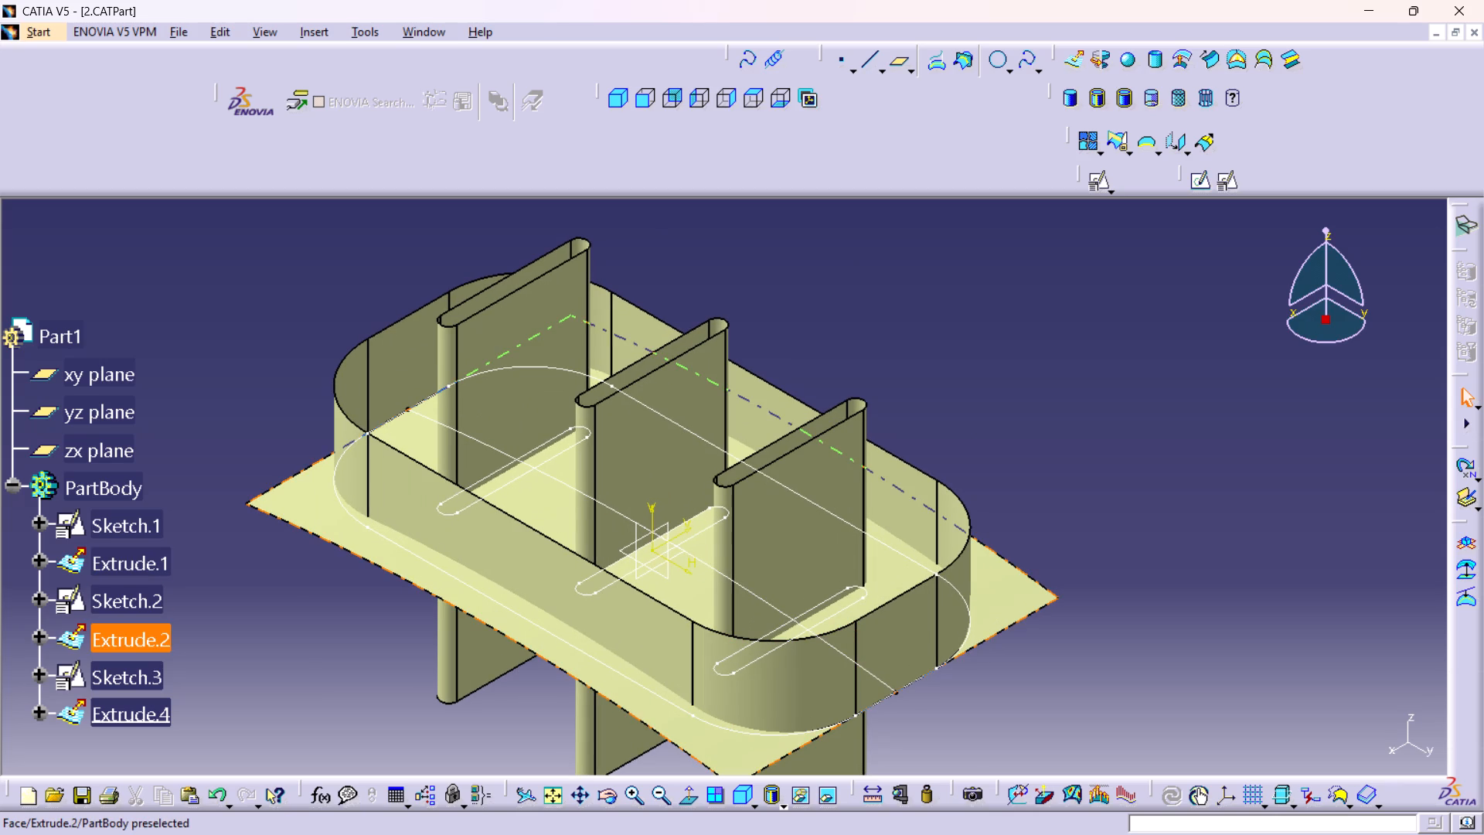
{"action": "middle_click_drag", "start_coordinate": [860, 645], "coordinate": [843, 614]}
{"action": "right_click_drag", "start_coordinate": [860, 645], "coordinate": [843, 614]}
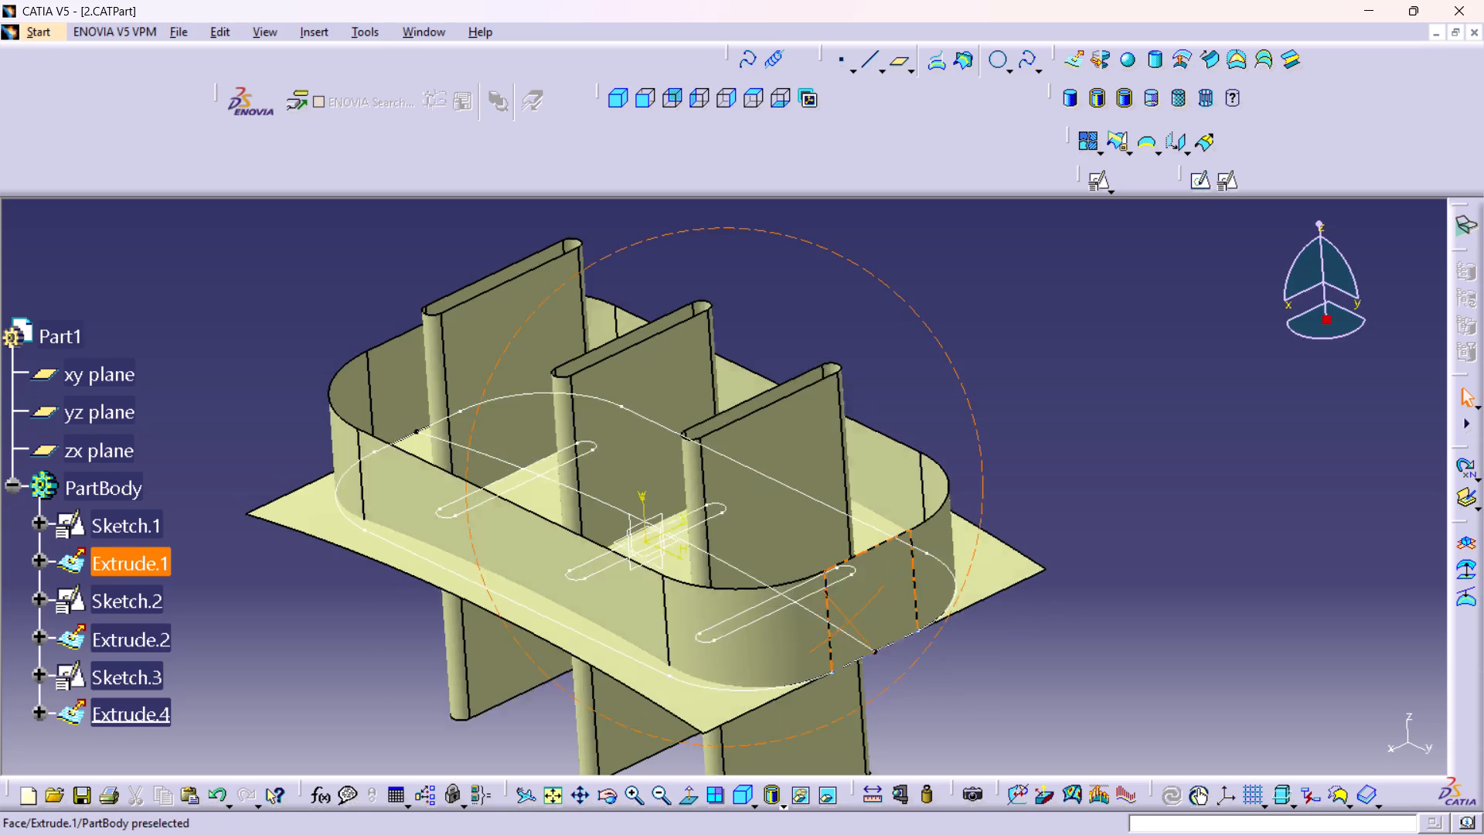
{"action": "middle_click_drag", "start_coordinate": [843, 614], "coordinate": [687, 522]}
{"action": "right_click_drag", "start_coordinate": [843, 614], "coordinate": [493, 459]}
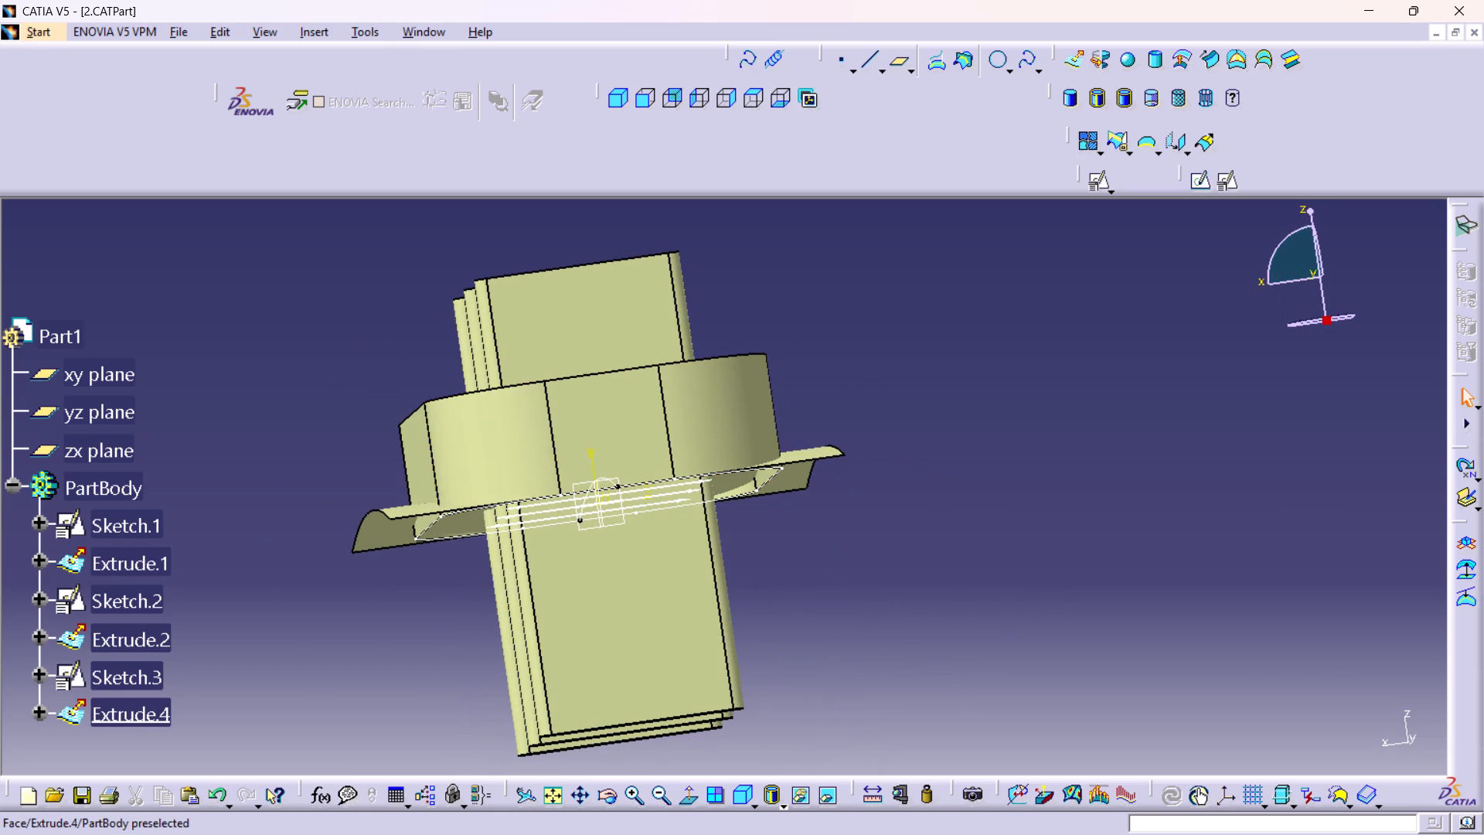
{"action": "middle_click_drag", "start_coordinate": [721, 529], "coordinate": [435, 522]}
{"action": "right_click_drag", "start_coordinate": [717, 528], "coordinate": [434, 520]}
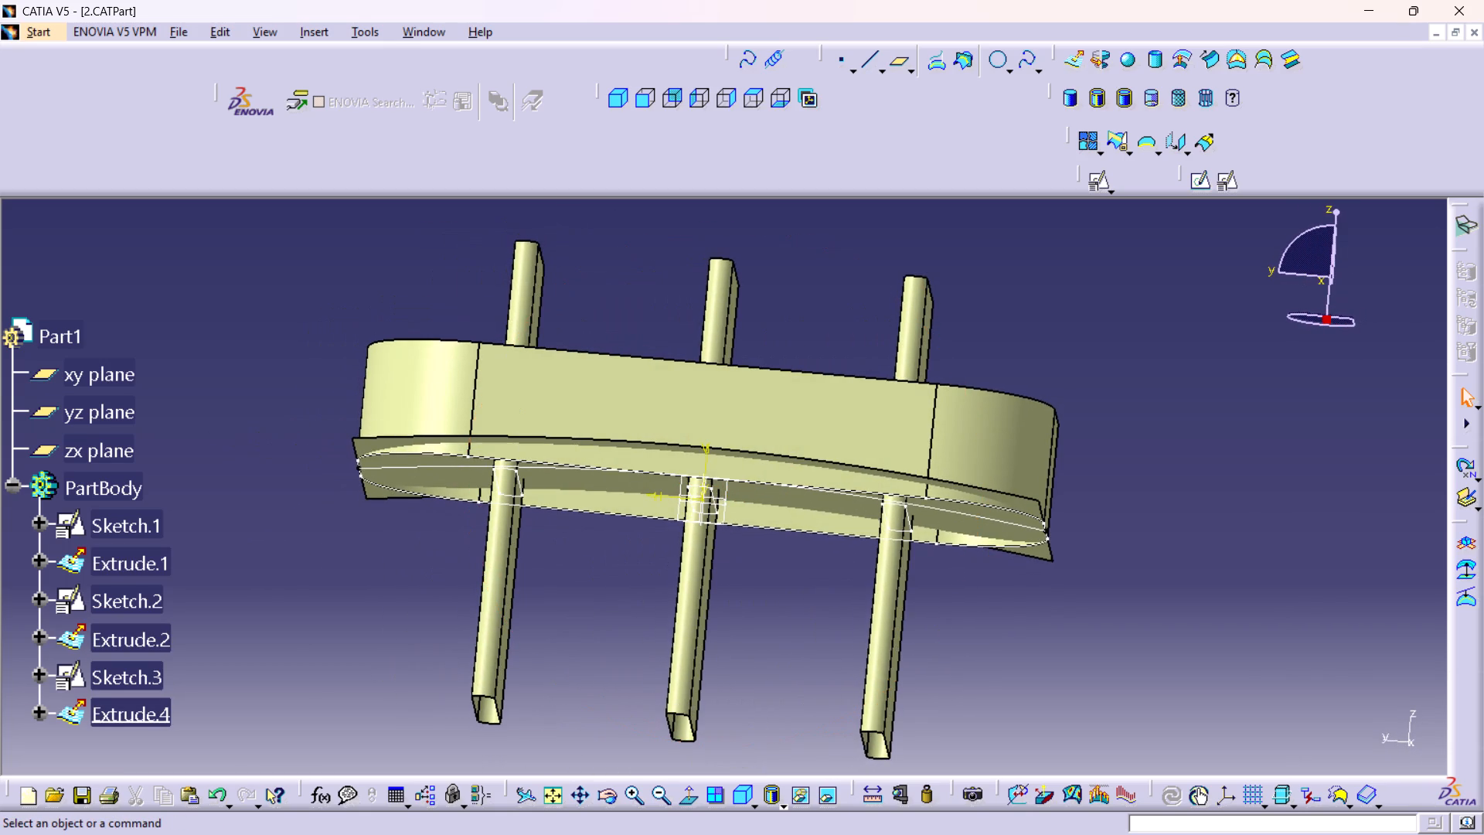
{"action": "middle_click_drag", "start_coordinate": [629, 689], "coordinate": [727, 335]}
{"action": "right_click_drag", "start_coordinate": [625, 666], "coordinate": [727, 335]}
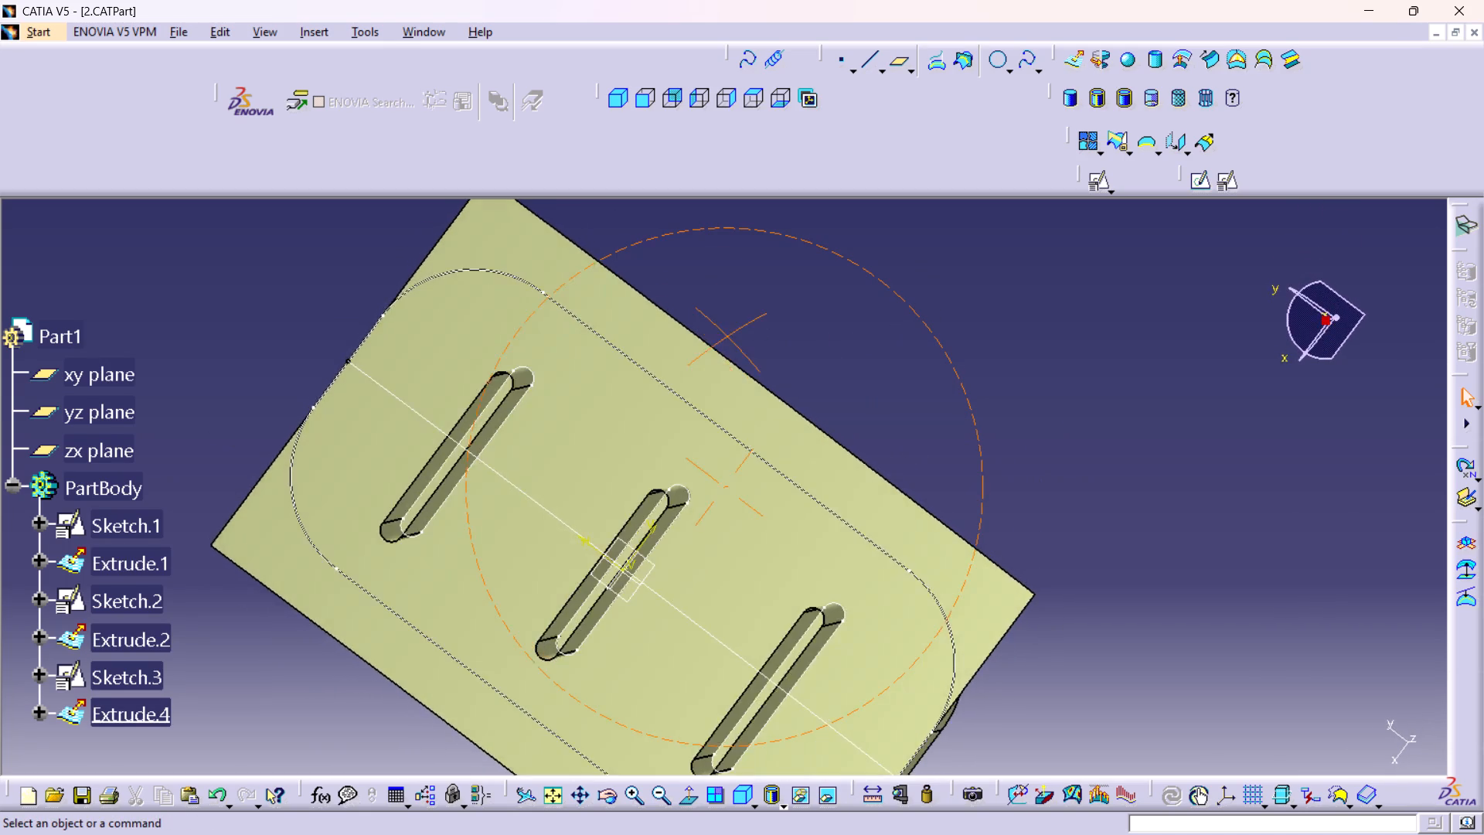
{"action": "middle_click_drag", "start_coordinate": [727, 335], "coordinate": [757, 780]}
{"action": "right_click_drag", "start_coordinate": [727, 335], "coordinate": [757, 780]}
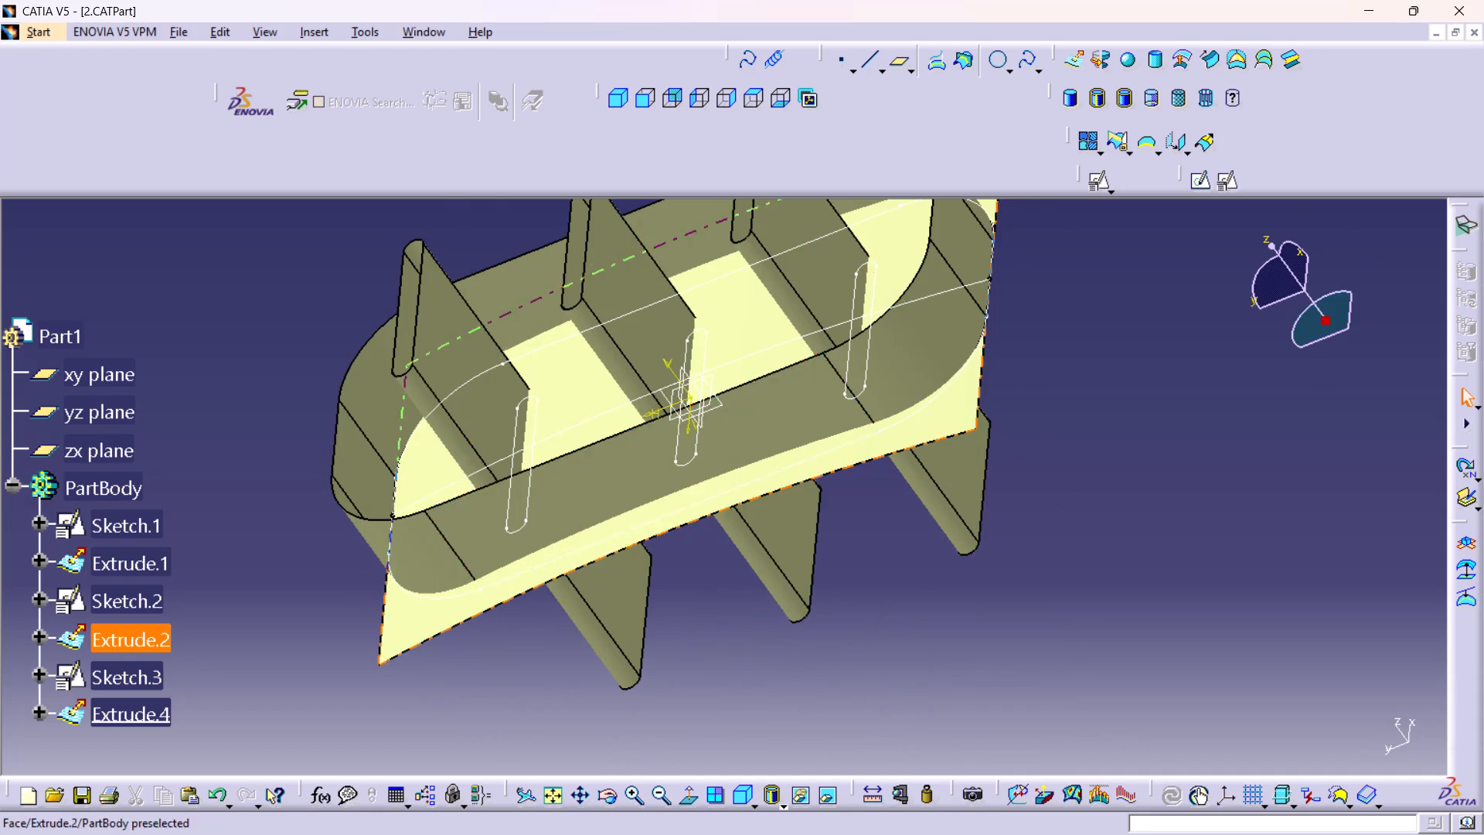
{"action": "middle_click_drag", "start_coordinate": [553, 408], "coordinate": [718, 411]}
{"action": "right_click_drag", "start_coordinate": [552, 398], "coordinate": [718, 411]}
{"action": "middle_click_drag", "start_coordinate": [530, 339], "coordinate": [494, 445]}
{"action": "right_click_drag", "start_coordinate": [530, 339], "coordinate": [494, 445]}
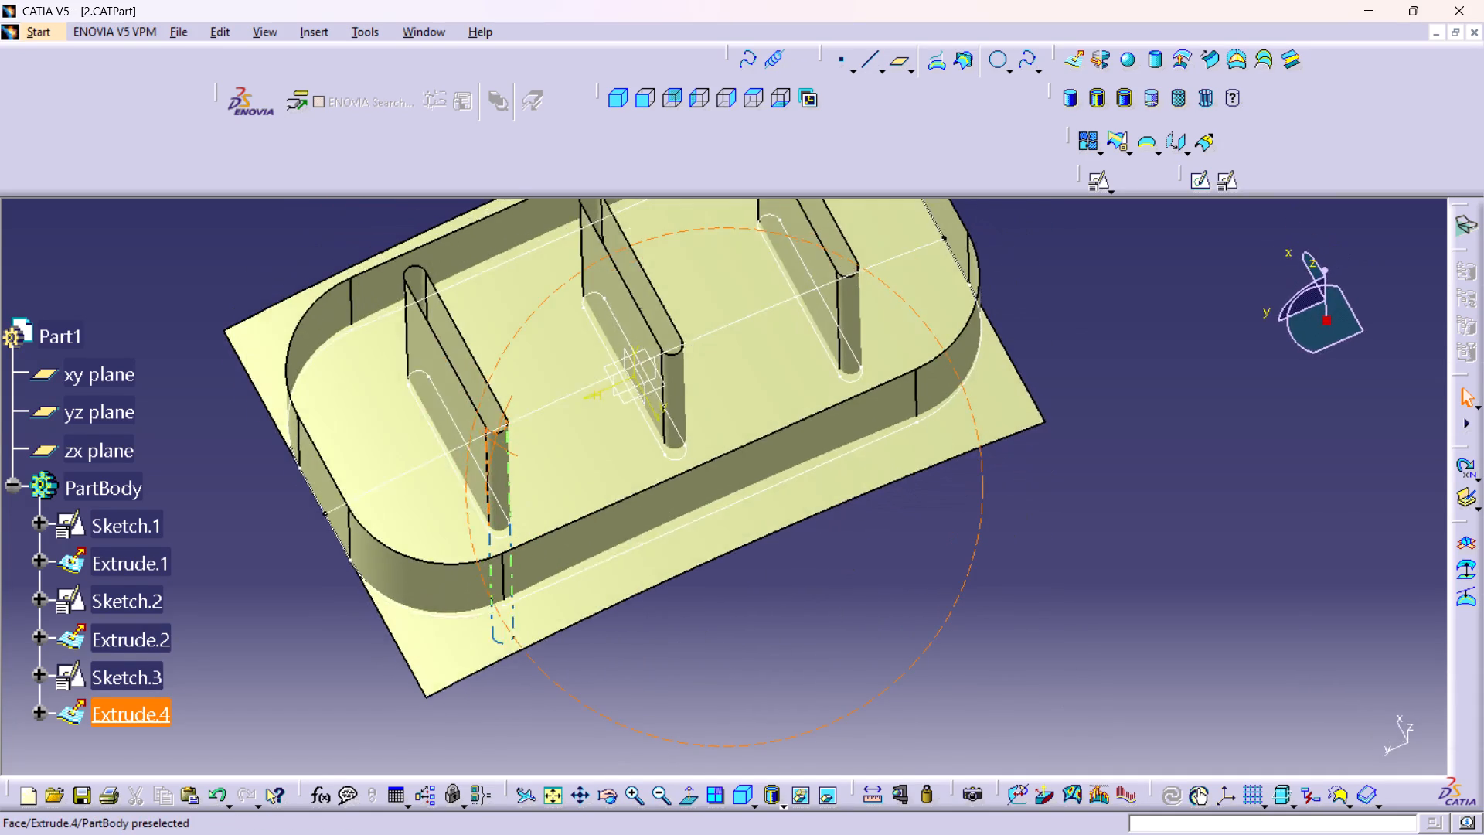
{"action": "middle_click_drag", "start_coordinate": [494, 445], "coordinate": [464, 462]}
{"action": "right_click_drag", "start_coordinate": [494, 445], "coordinate": [464, 462]}
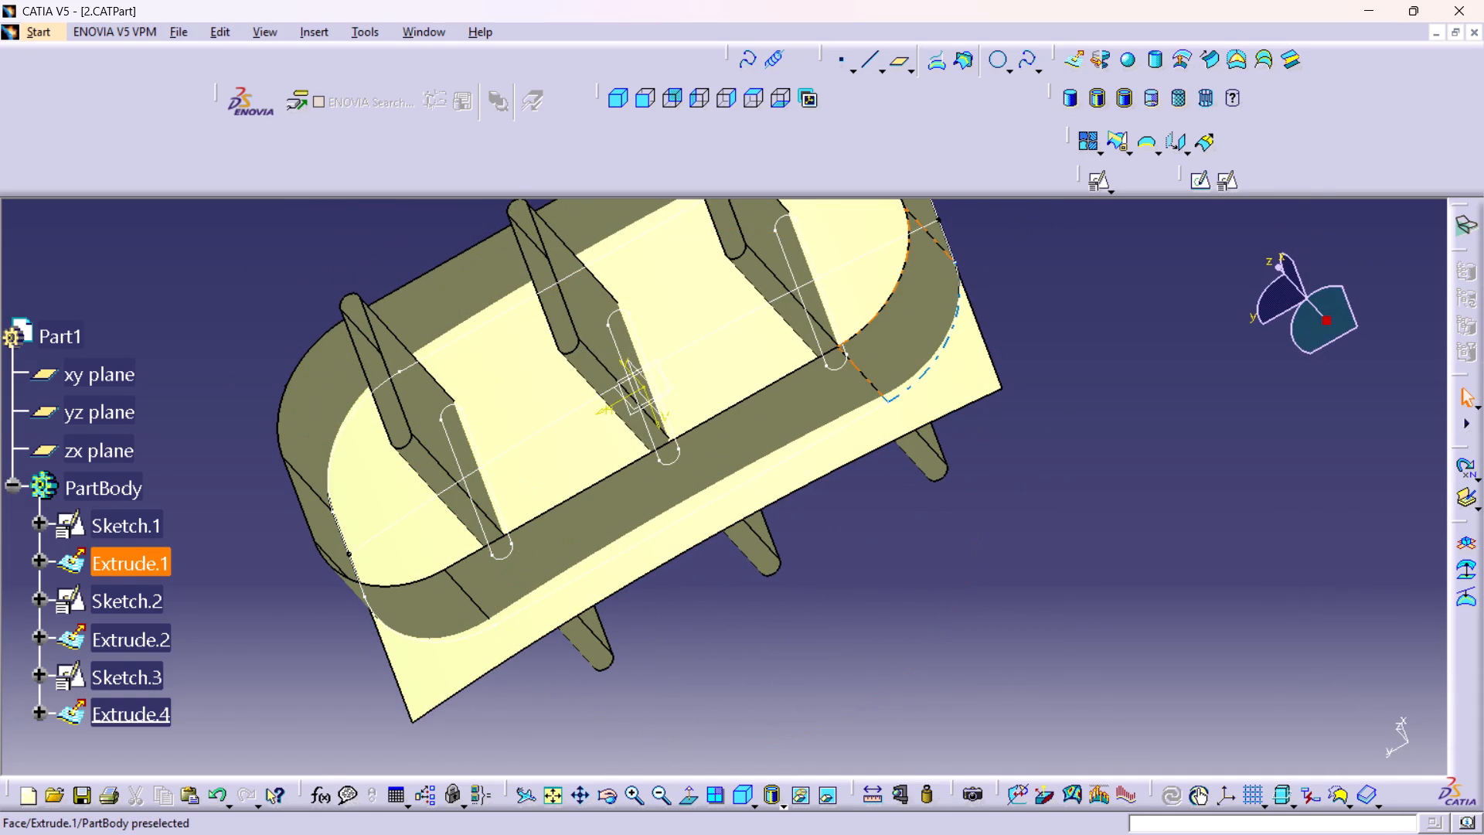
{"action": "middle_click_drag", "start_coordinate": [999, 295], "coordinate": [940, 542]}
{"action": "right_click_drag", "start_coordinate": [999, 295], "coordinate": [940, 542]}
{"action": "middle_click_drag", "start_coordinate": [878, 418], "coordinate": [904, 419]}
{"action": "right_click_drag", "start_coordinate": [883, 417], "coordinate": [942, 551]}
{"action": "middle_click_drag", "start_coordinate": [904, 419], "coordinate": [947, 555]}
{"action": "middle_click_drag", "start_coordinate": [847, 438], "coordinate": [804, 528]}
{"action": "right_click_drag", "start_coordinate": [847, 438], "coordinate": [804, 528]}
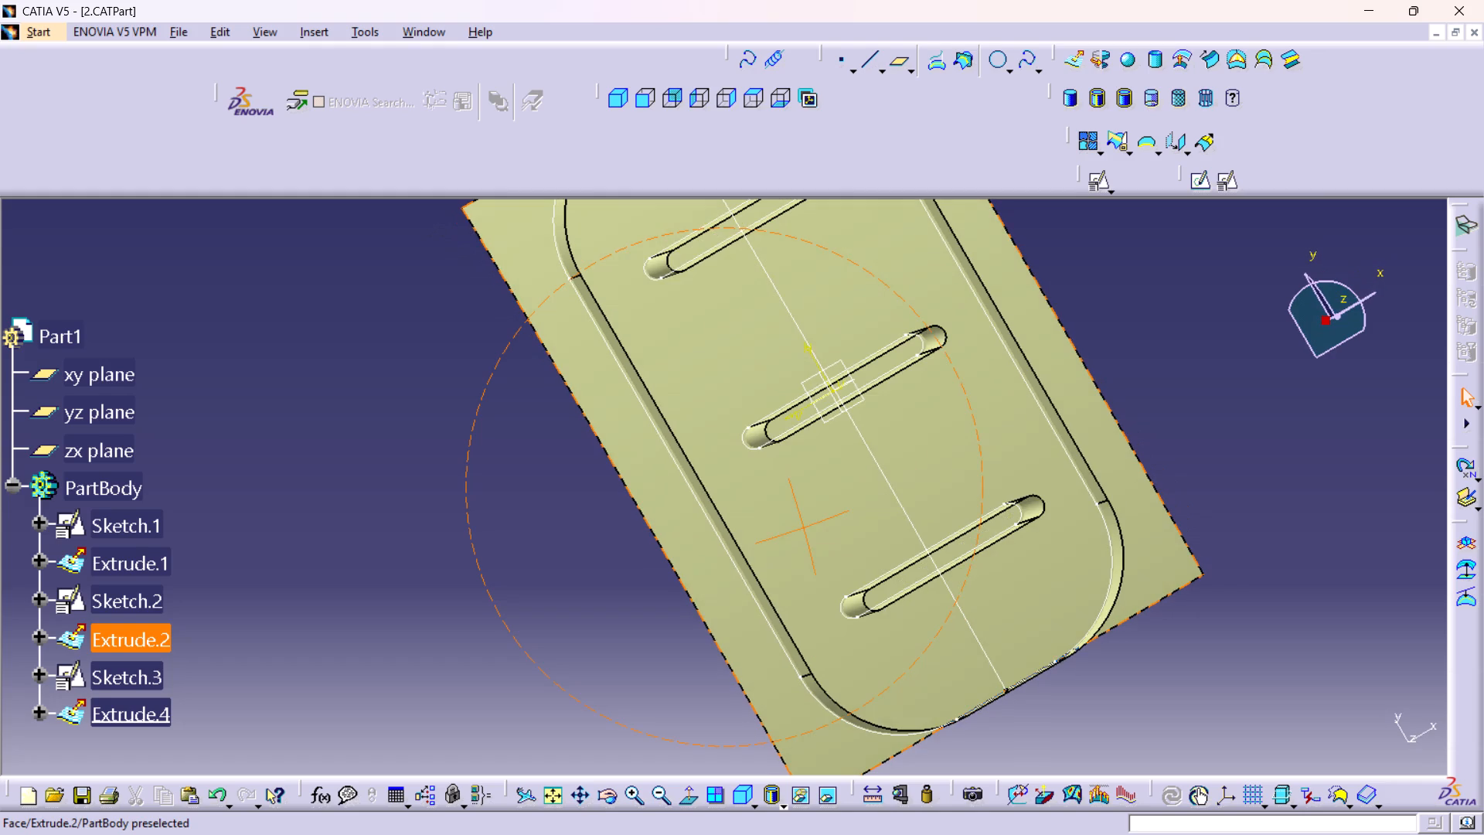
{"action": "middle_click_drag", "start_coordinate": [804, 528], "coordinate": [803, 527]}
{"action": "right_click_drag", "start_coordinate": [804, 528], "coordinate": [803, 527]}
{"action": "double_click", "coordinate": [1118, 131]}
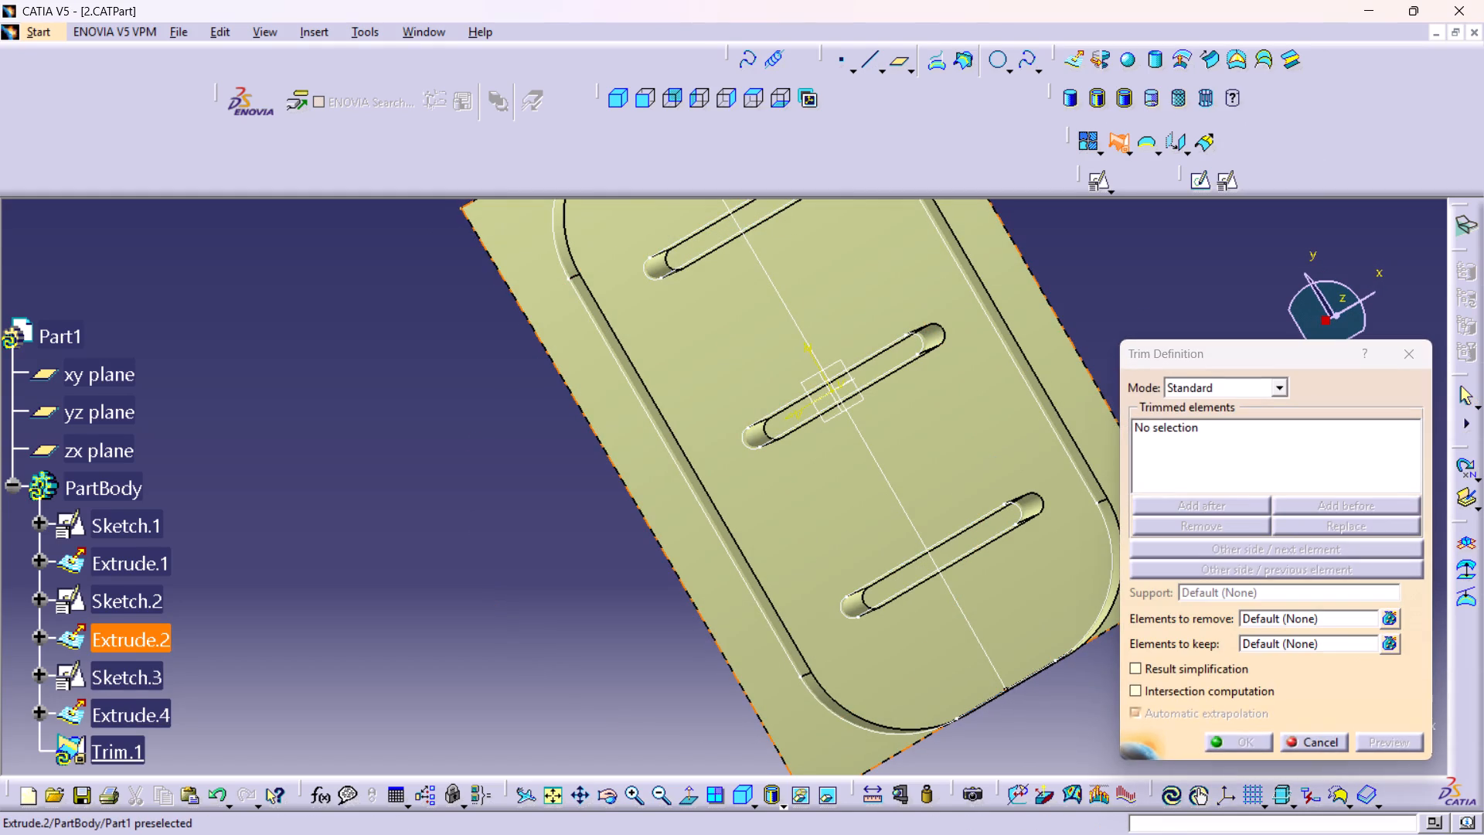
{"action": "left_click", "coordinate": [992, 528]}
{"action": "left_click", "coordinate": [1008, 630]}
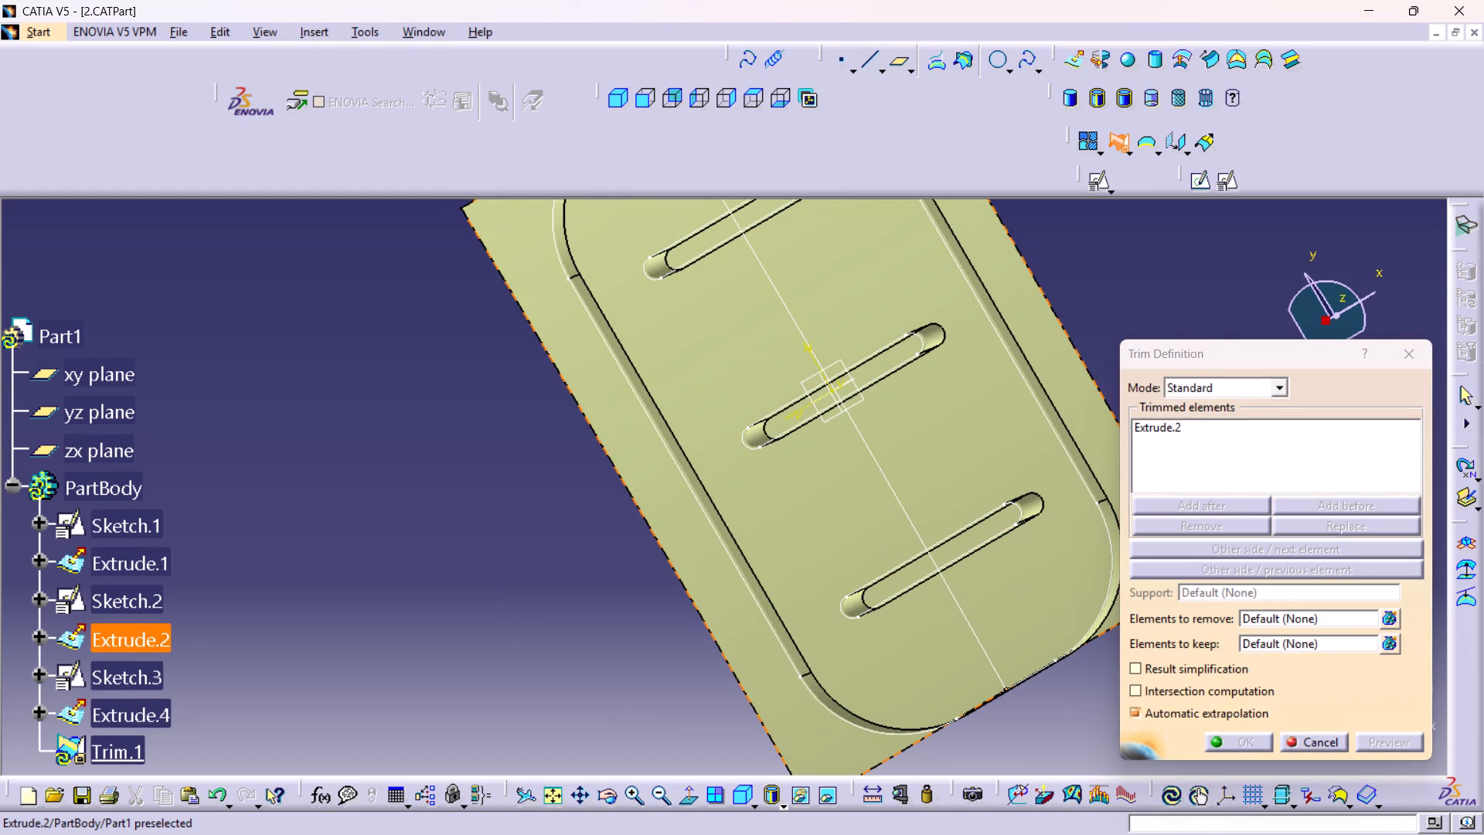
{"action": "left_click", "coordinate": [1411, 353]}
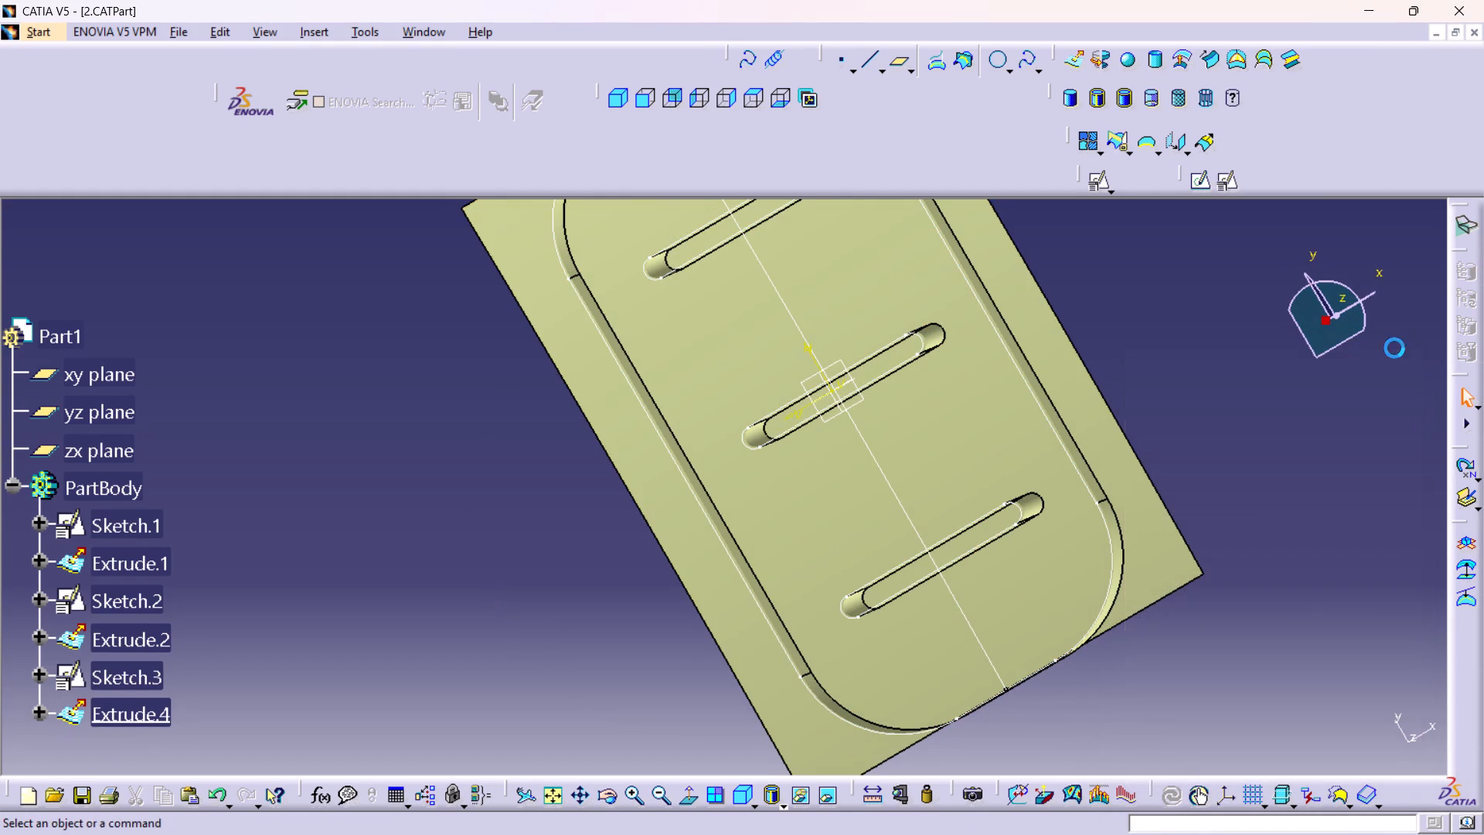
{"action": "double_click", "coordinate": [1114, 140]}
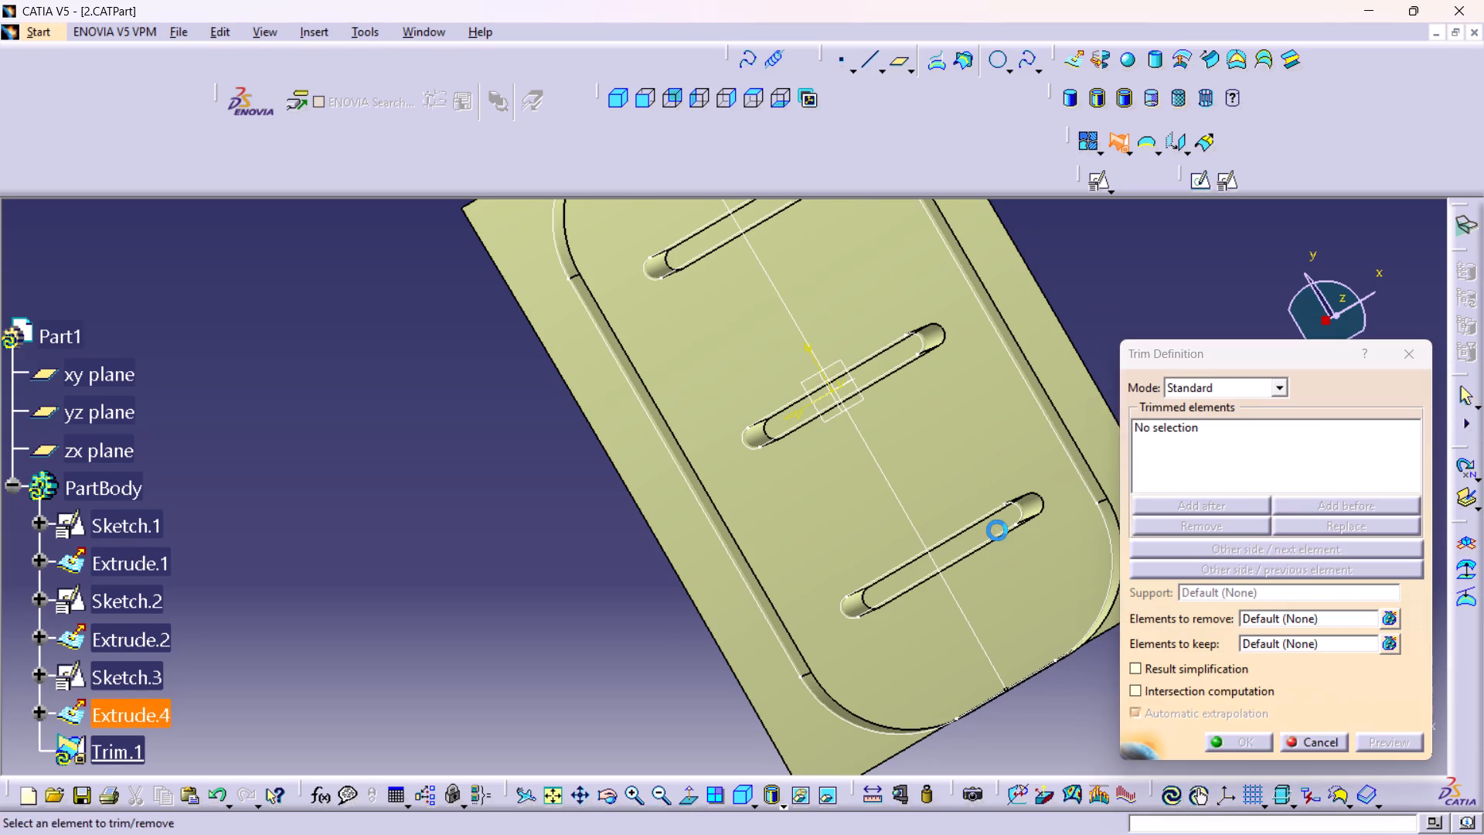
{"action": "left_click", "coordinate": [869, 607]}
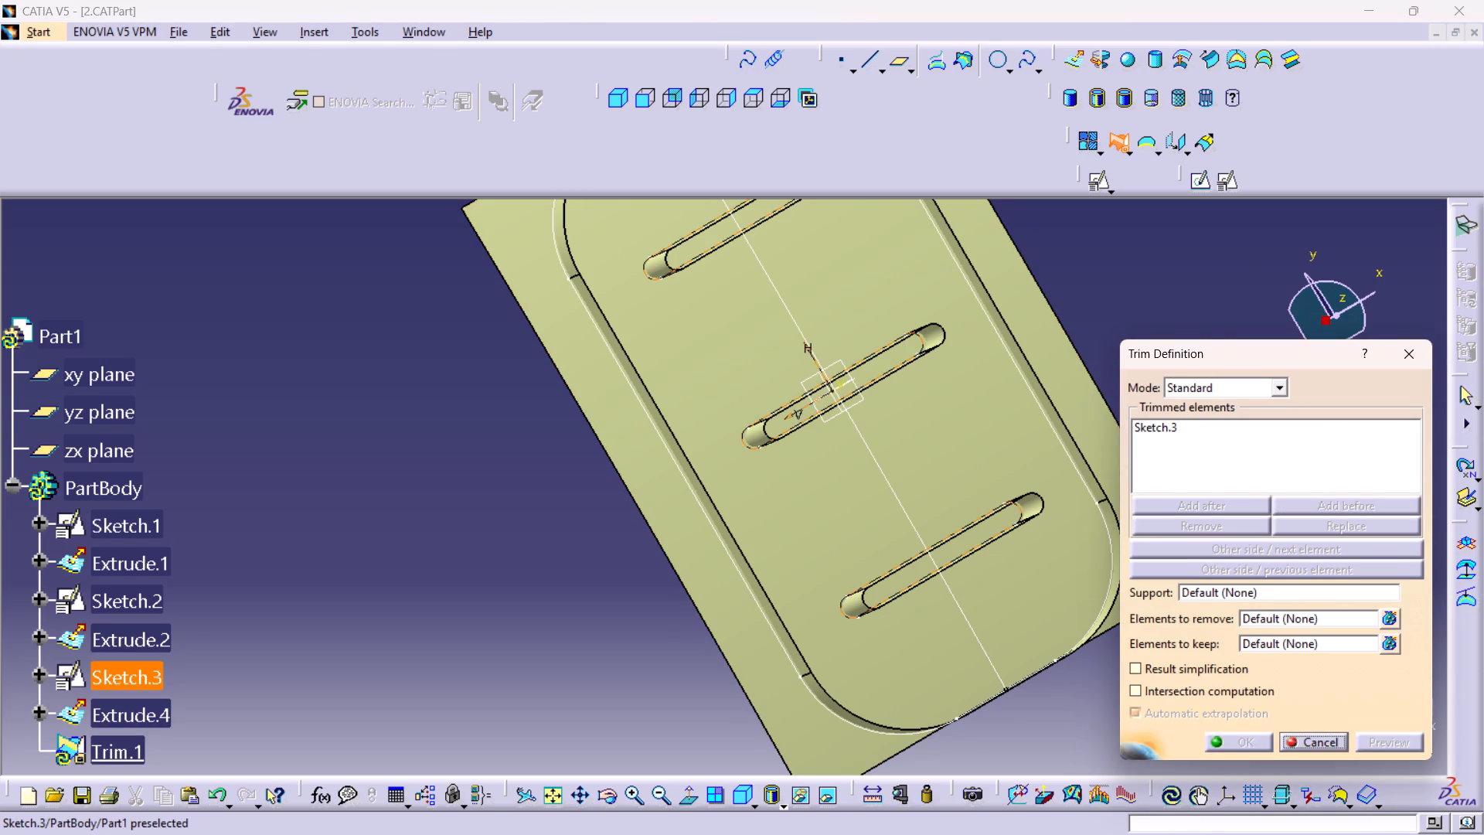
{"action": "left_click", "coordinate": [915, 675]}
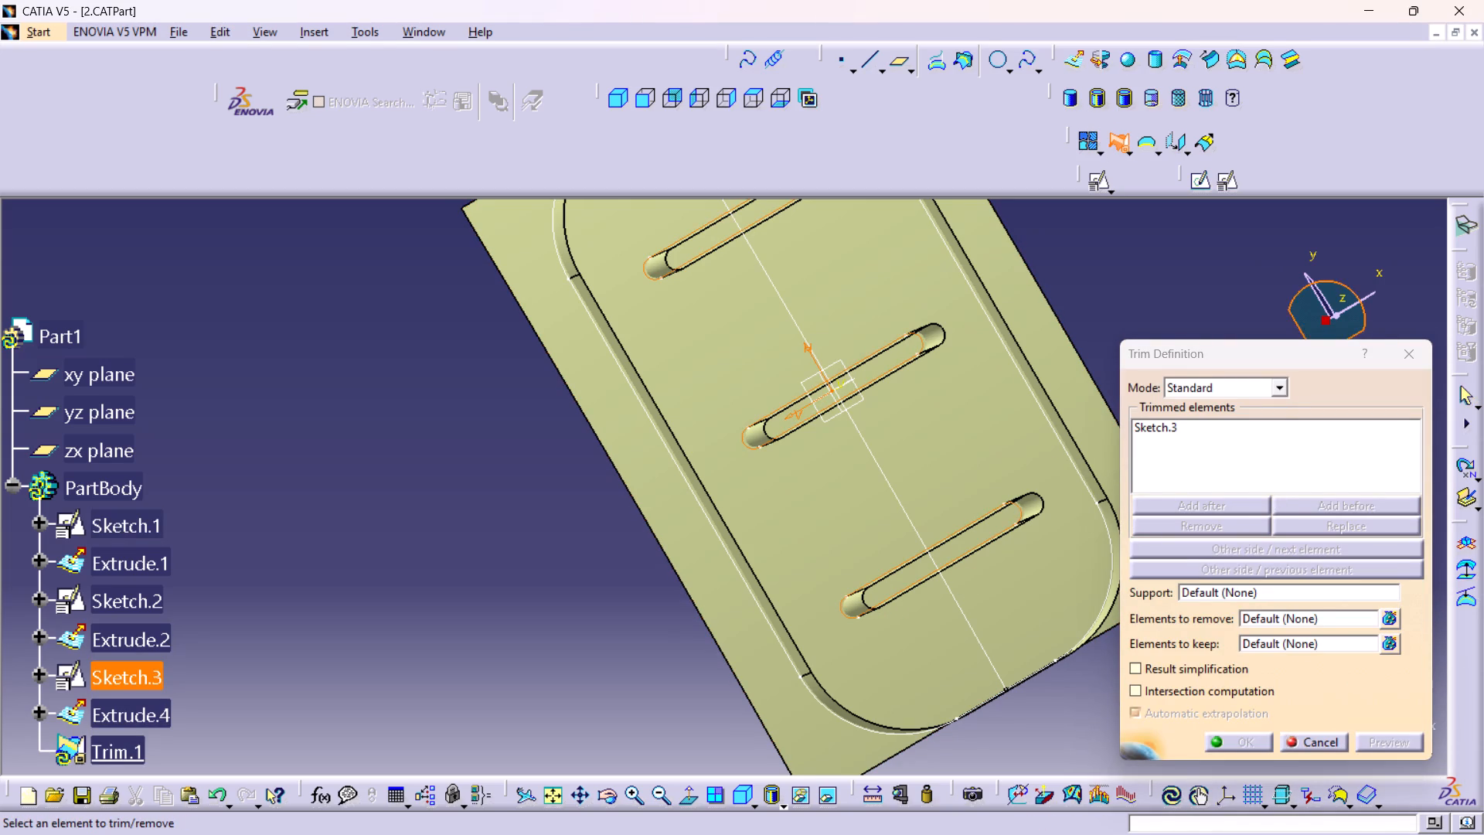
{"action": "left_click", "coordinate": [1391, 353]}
Examine in isometric view how the three extruded hole walls sit relative to the floor surface and the rounded wall.
{"action": "middle_click_drag", "start_coordinate": [712, 407], "coordinate": [500, 615]}
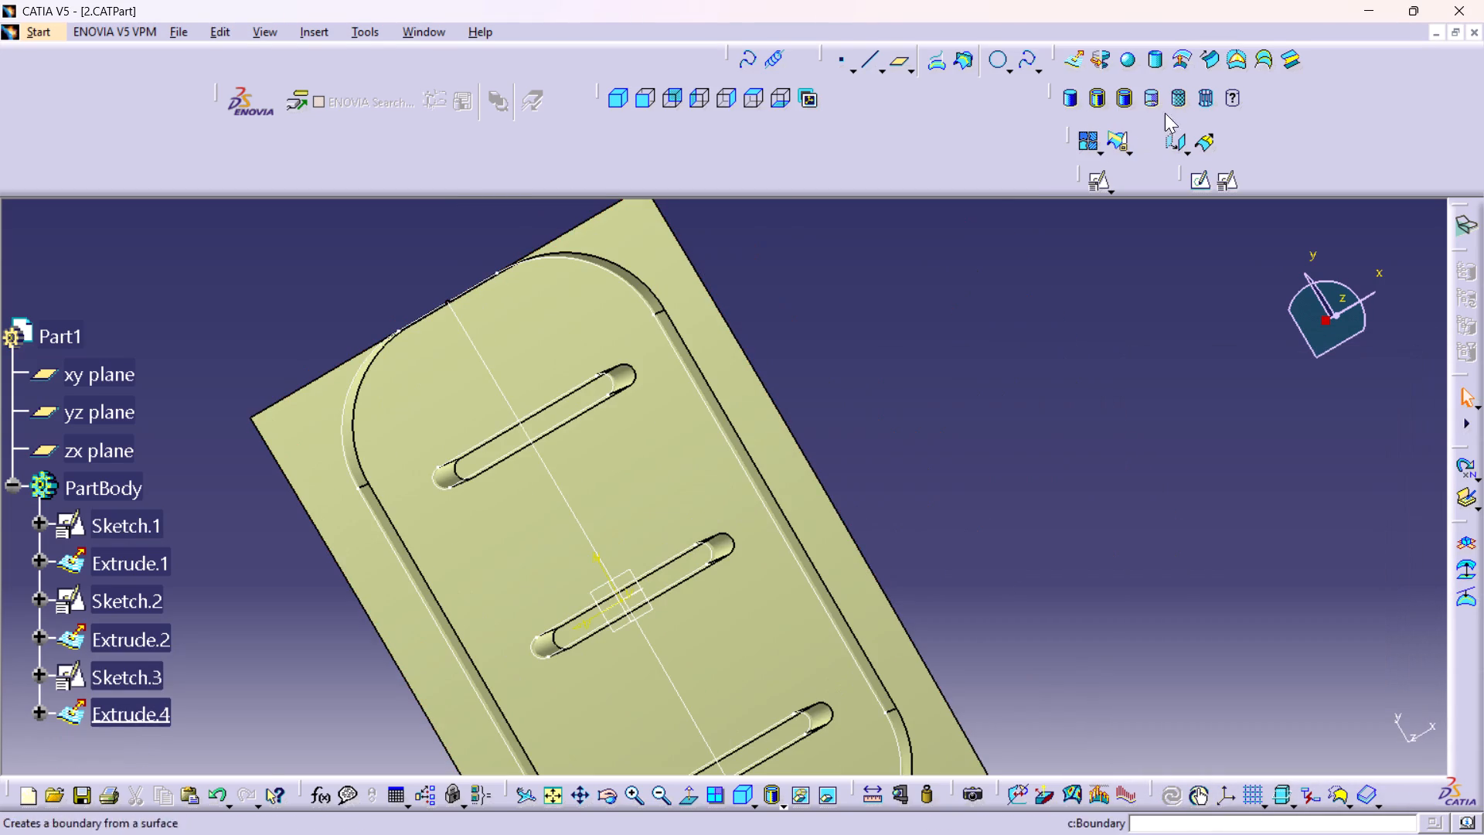
{"action": "left_click", "coordinate": [618, 84]}
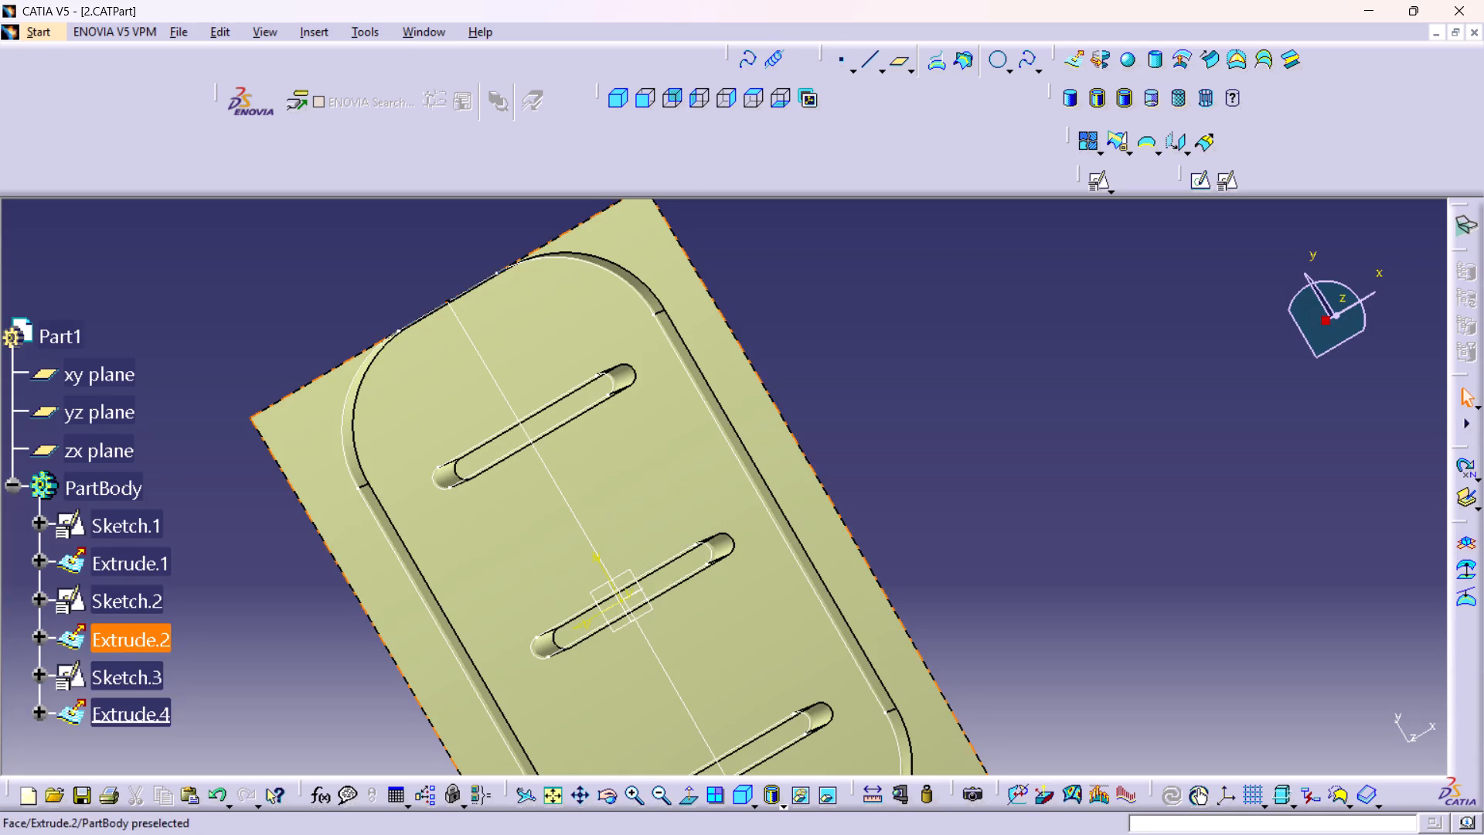
{"action": "left_click", "coordinate": [618, 101]}
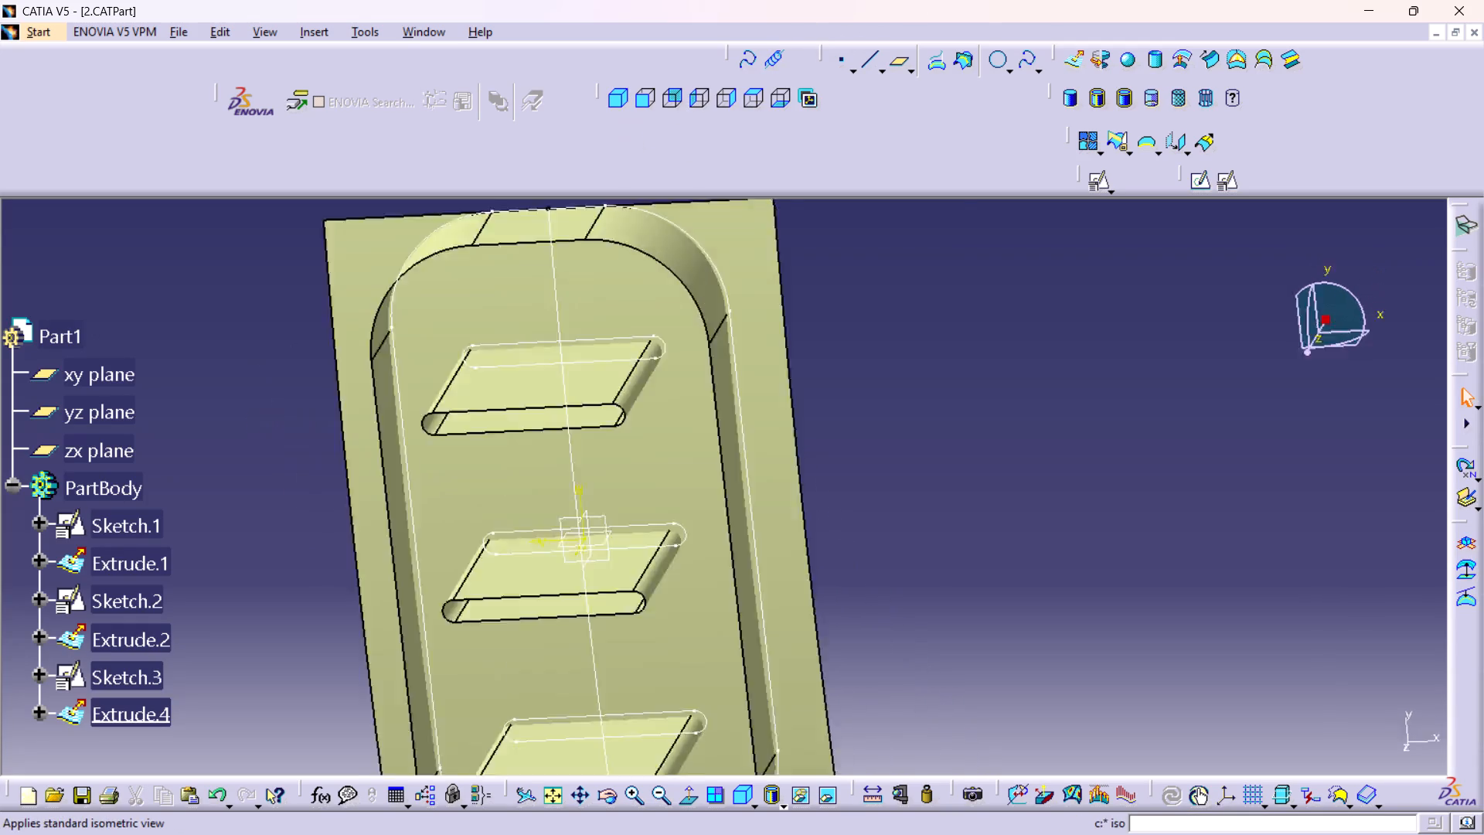
{"action": "middle_click_drag", "start_coordinate": [989, 605], "coordinate": [983, 578]}
{"action": "right_click", "coordinate": [989, 604]}
{"action": "middle_click_drag", "start_coordinate": [975, 547], "coordinate": [917, 629]}
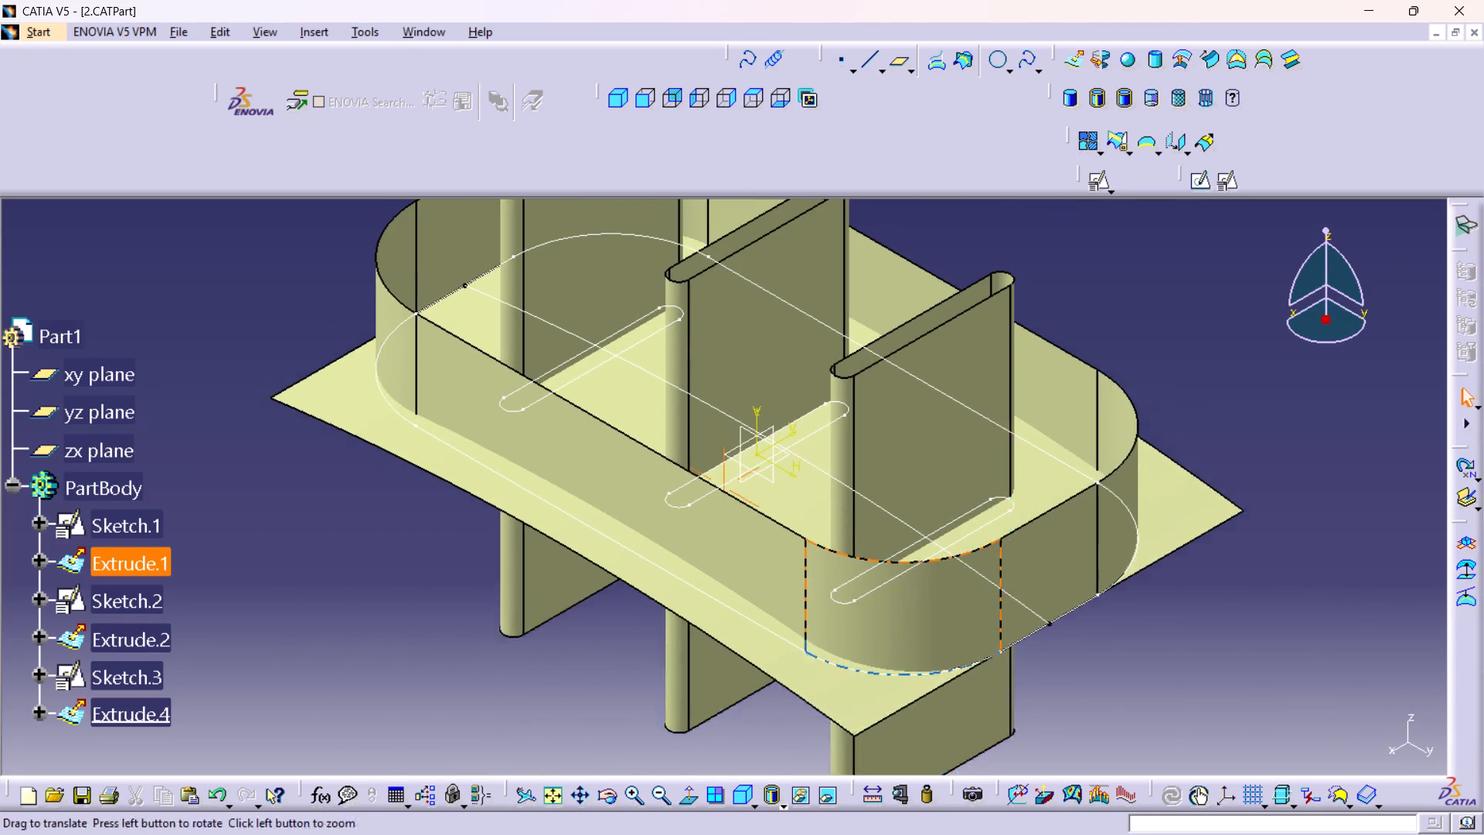
{"action": "middle_click_drag", "start_coordinate": [917, 629], "coordinate": [886, 674]}
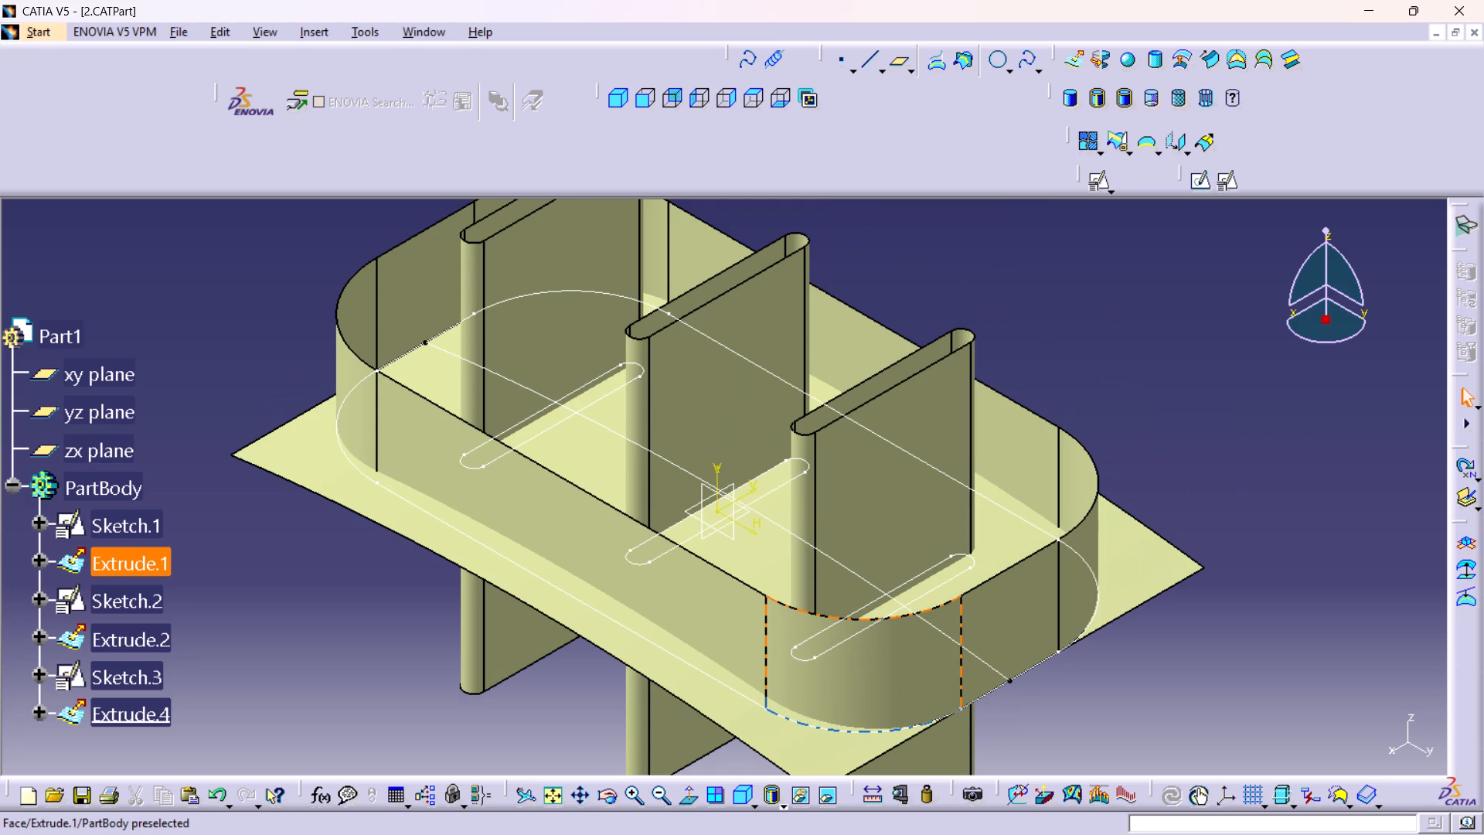
{"action": "middle_click", "coordinate": [539, 355]}
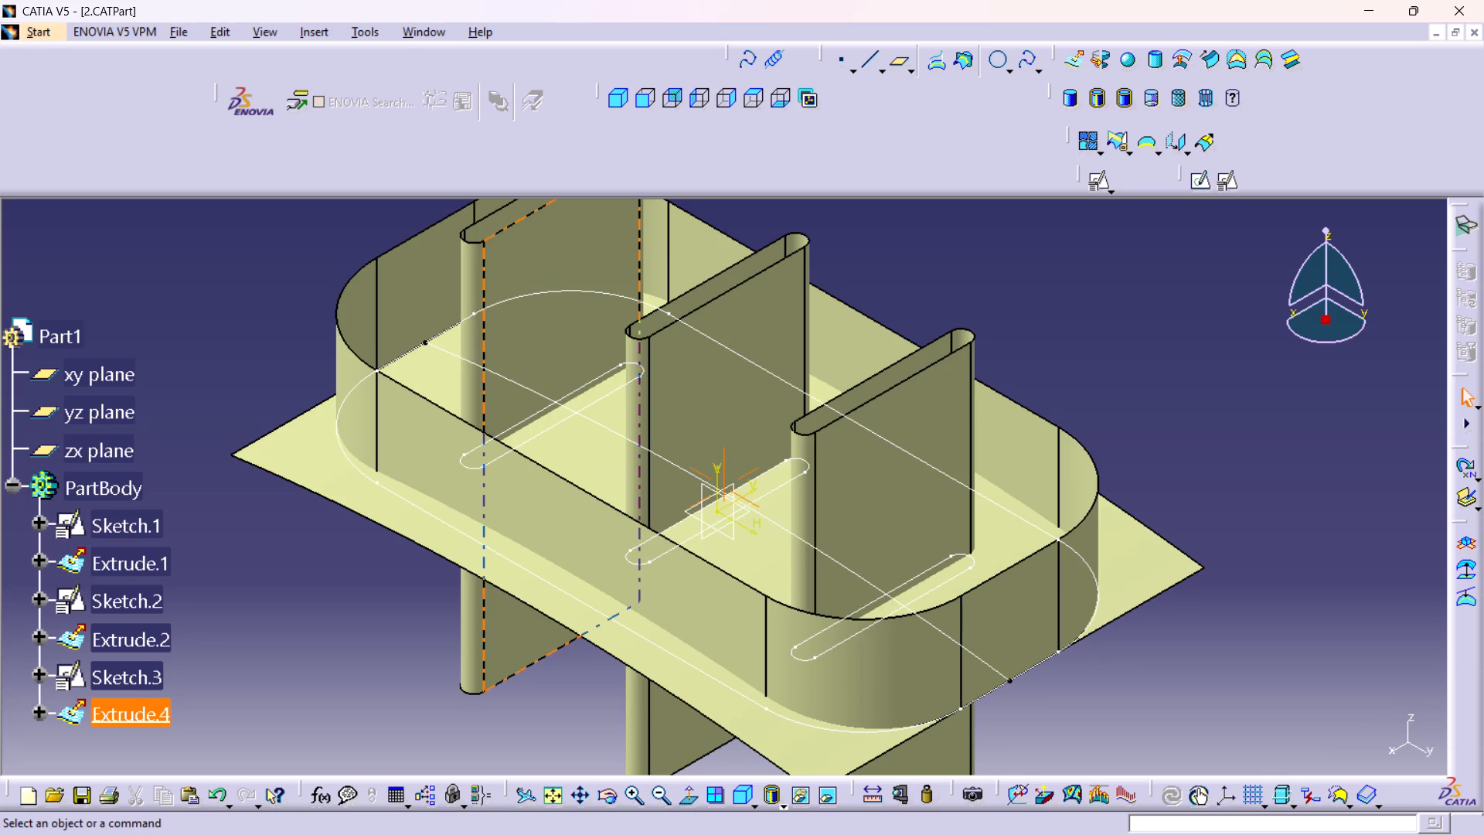
{"action": "middle_click_drag", "start_coordinate": [713, 582], "coordinate": [741, 605]}
{"action": "right_click", "coordinate": [716, 581]}
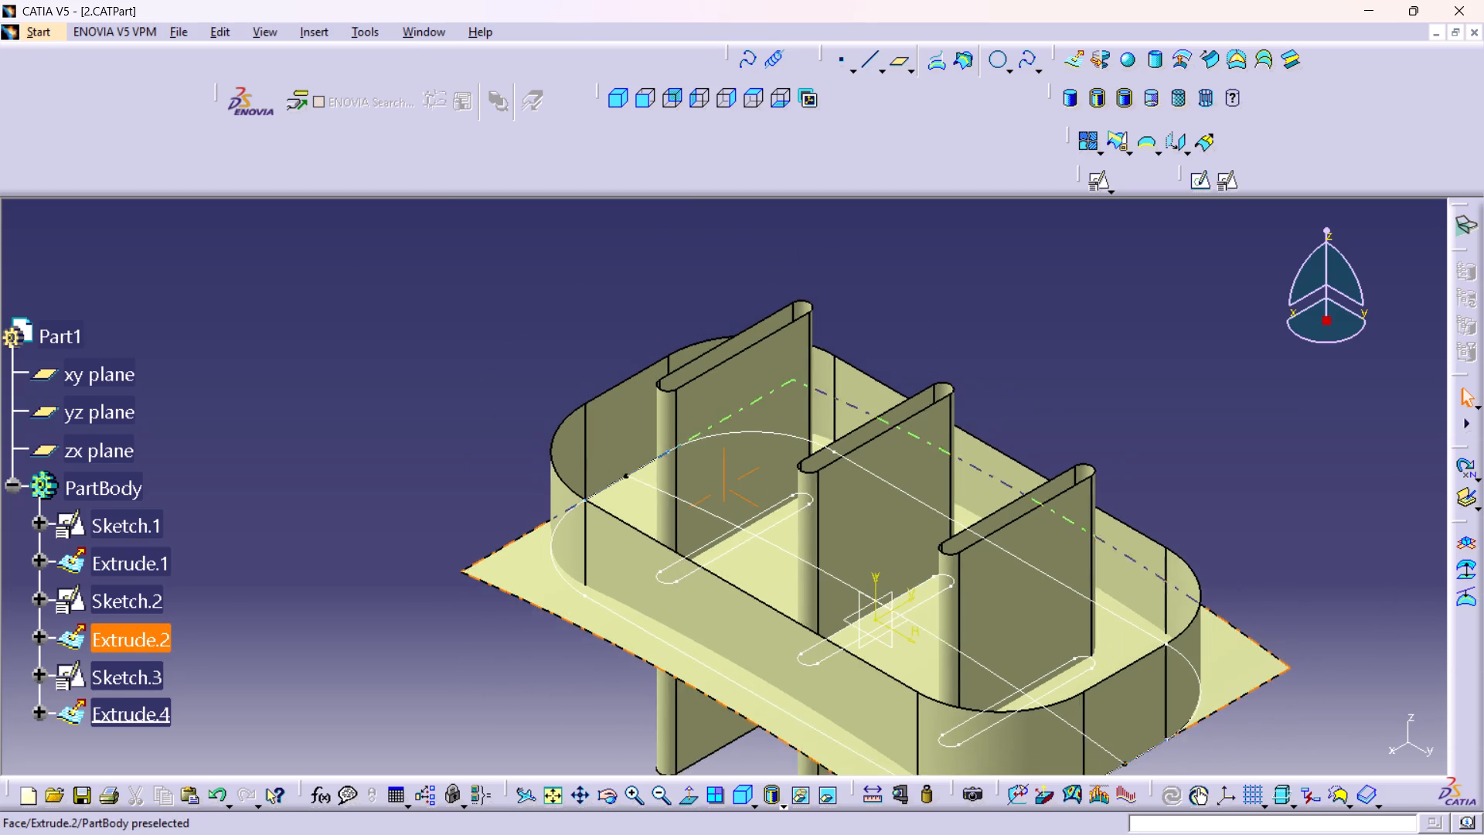
{"action": "middle_click_drag", "start_coordinate": [741, 605], "coordinate": [742, 609]}
{"action": "middle_click_drag", "start_coordinate": [858, 578], "coordinate": [650, 511]}
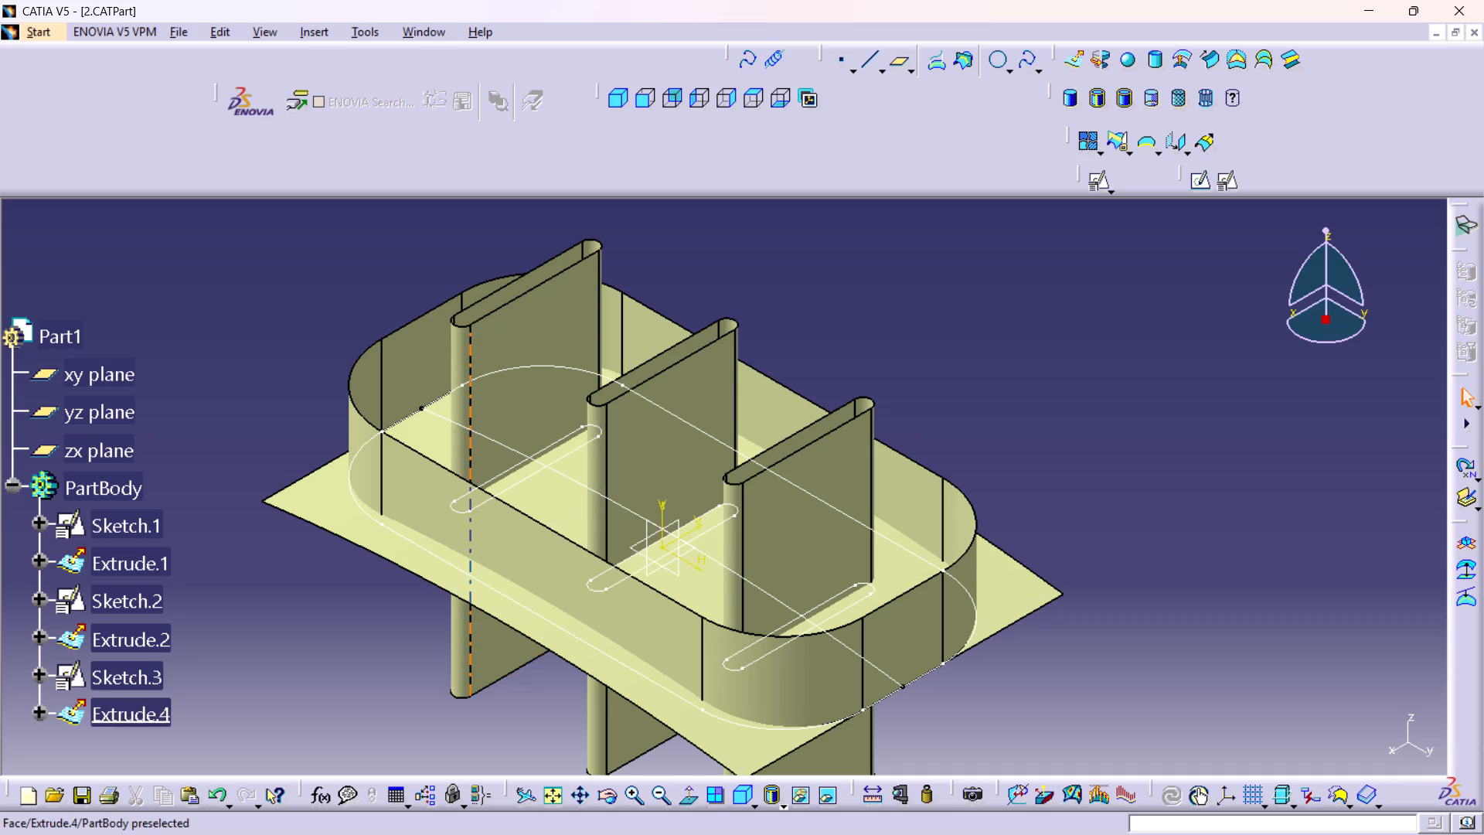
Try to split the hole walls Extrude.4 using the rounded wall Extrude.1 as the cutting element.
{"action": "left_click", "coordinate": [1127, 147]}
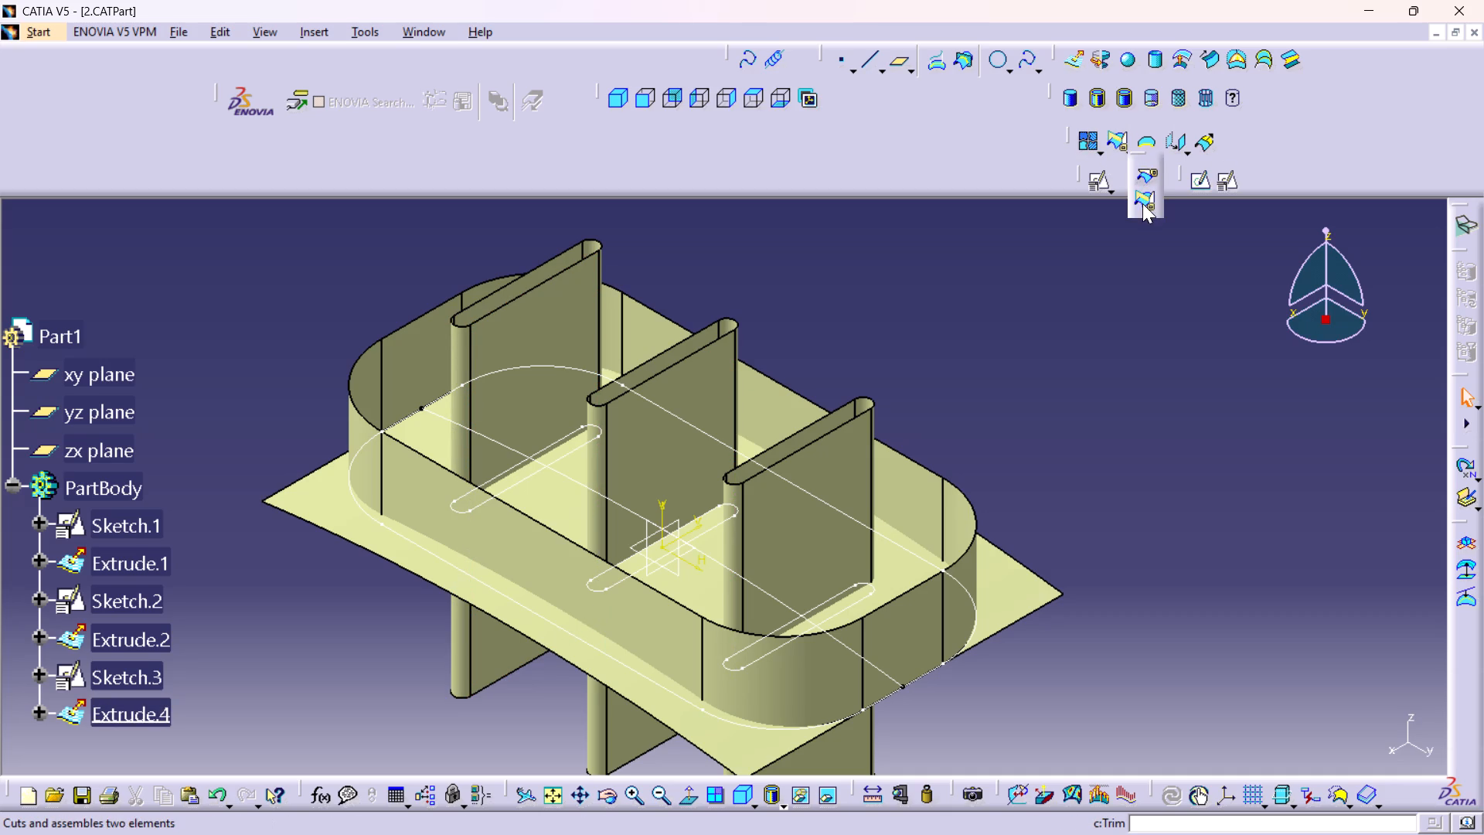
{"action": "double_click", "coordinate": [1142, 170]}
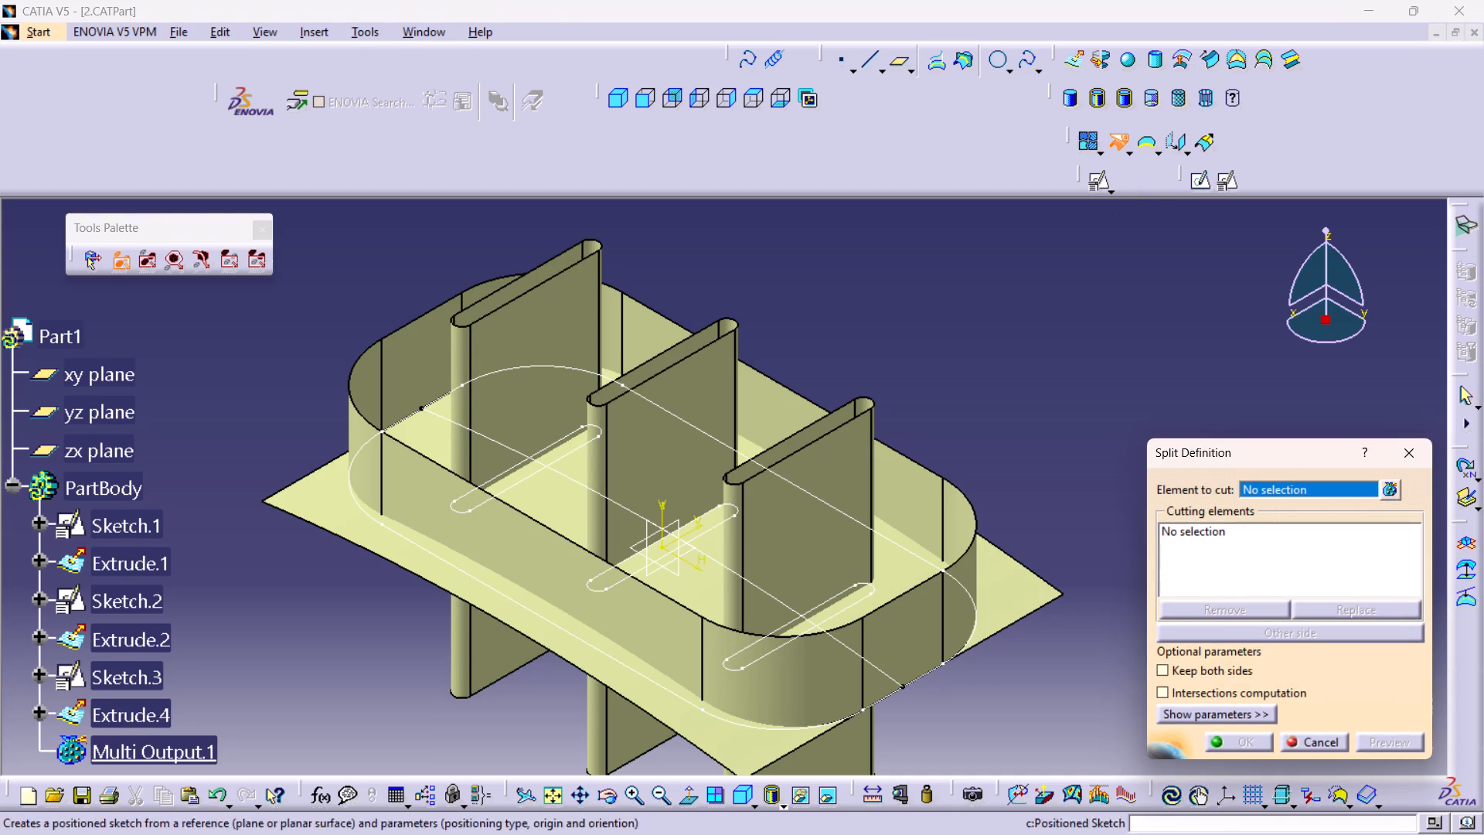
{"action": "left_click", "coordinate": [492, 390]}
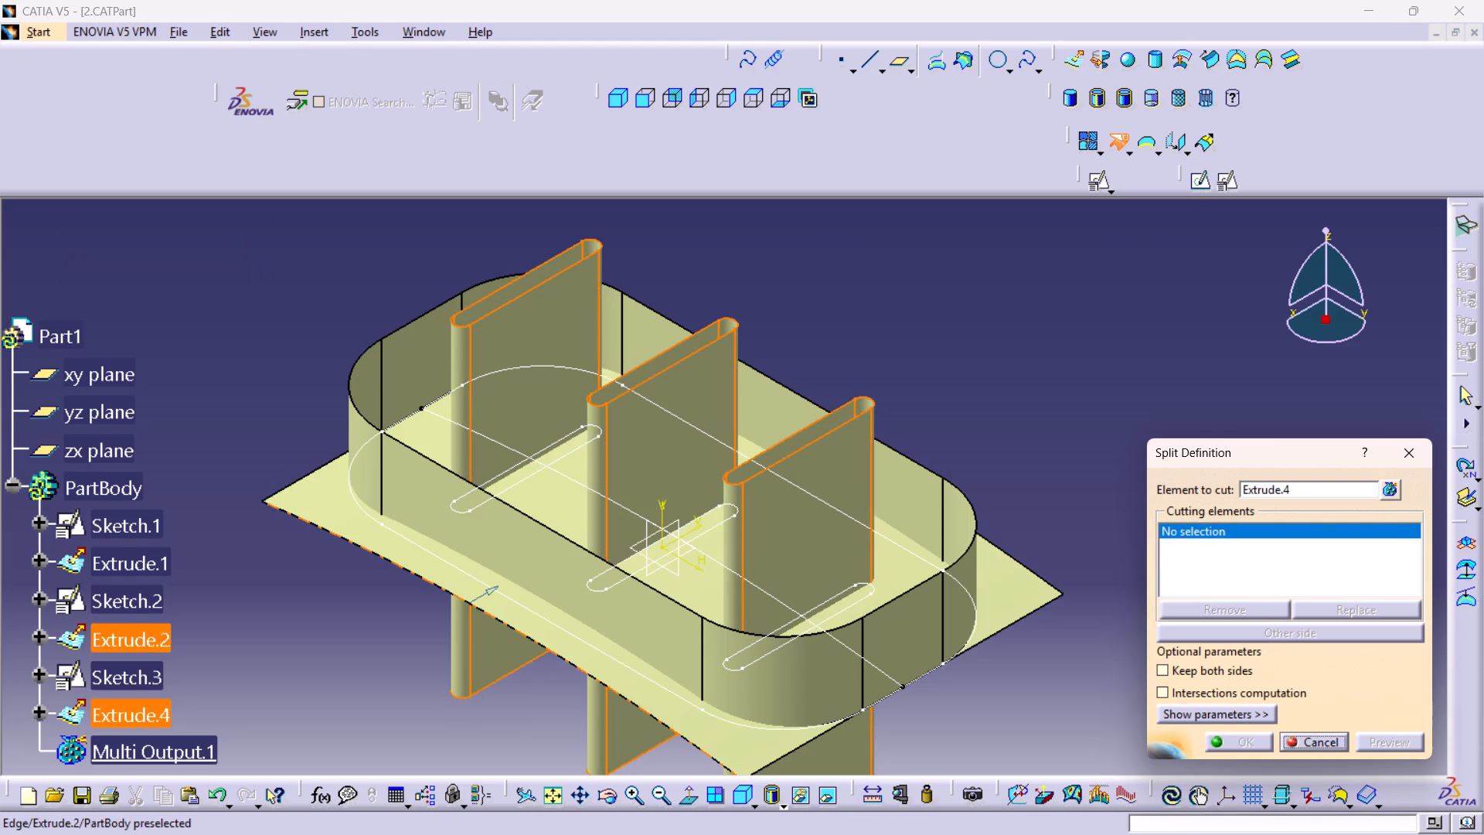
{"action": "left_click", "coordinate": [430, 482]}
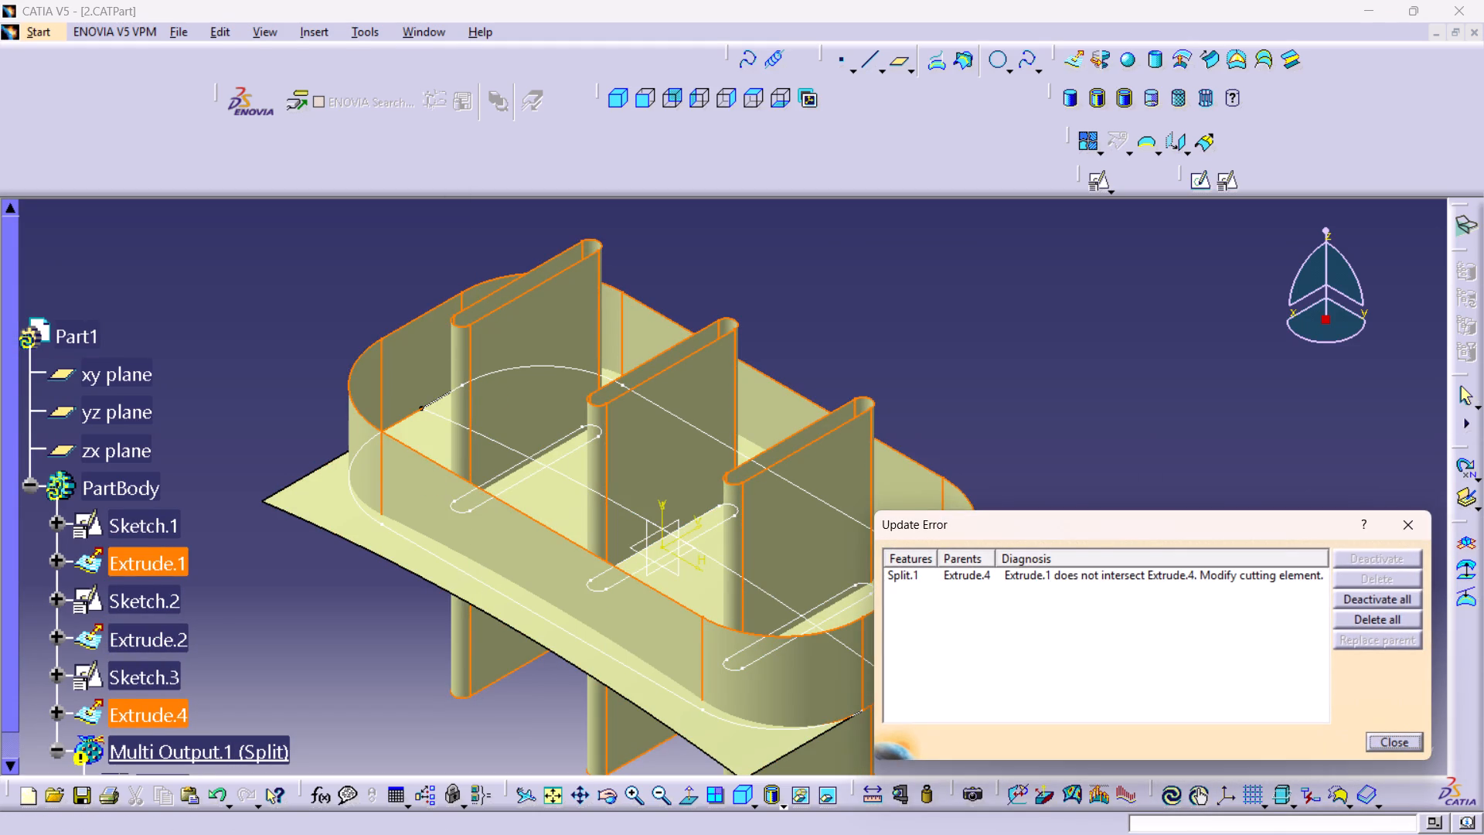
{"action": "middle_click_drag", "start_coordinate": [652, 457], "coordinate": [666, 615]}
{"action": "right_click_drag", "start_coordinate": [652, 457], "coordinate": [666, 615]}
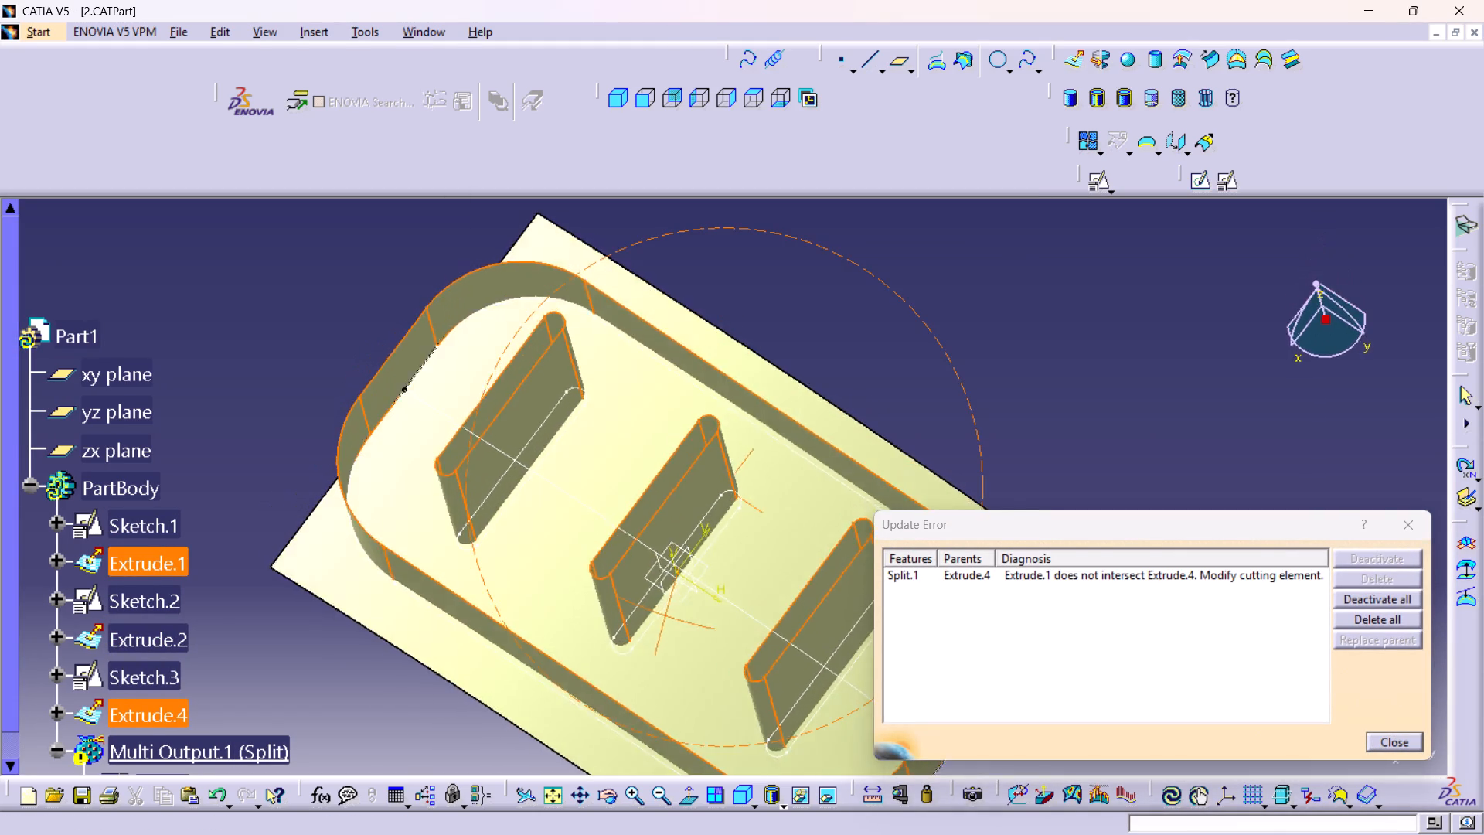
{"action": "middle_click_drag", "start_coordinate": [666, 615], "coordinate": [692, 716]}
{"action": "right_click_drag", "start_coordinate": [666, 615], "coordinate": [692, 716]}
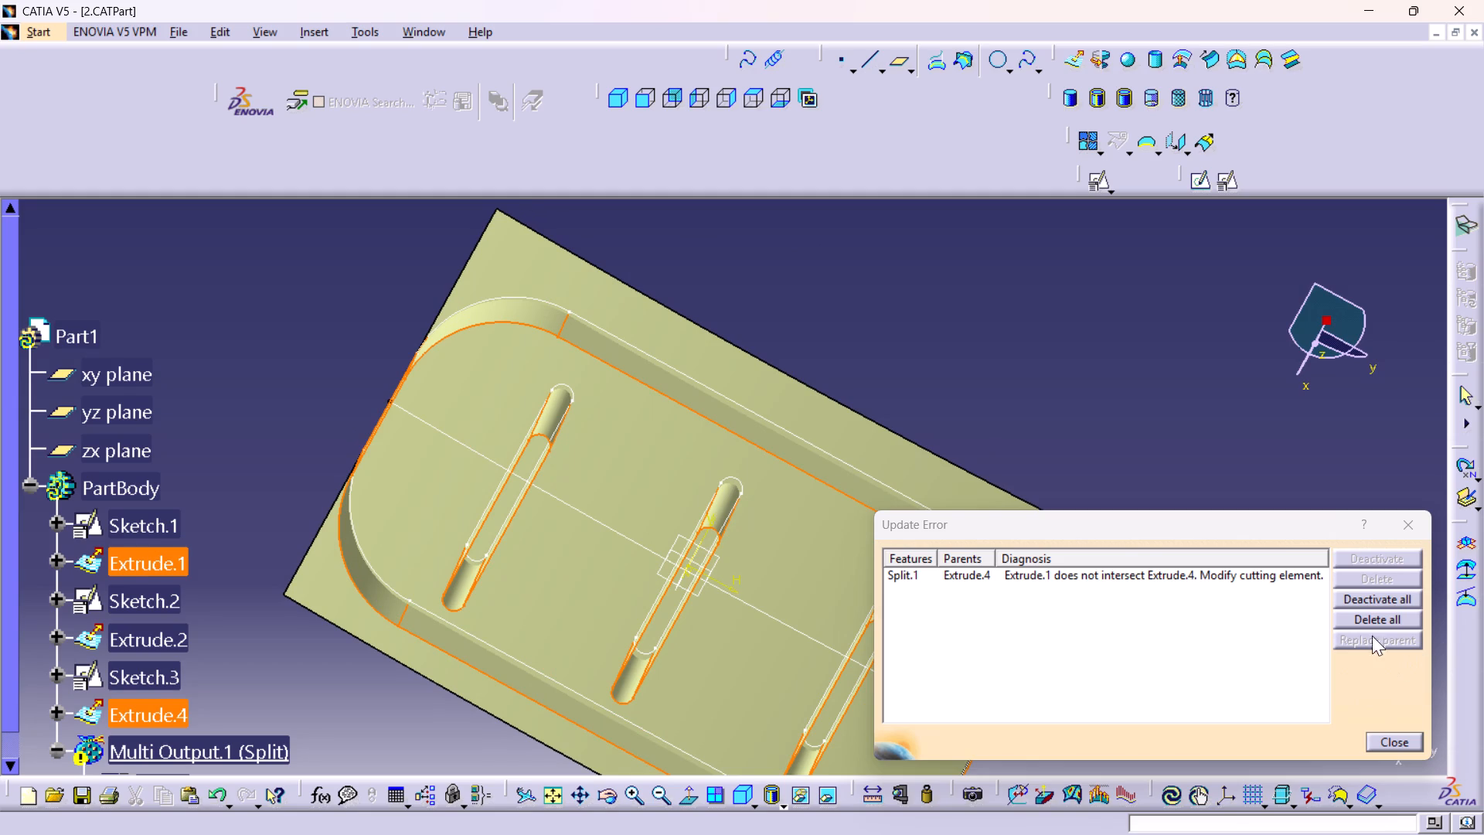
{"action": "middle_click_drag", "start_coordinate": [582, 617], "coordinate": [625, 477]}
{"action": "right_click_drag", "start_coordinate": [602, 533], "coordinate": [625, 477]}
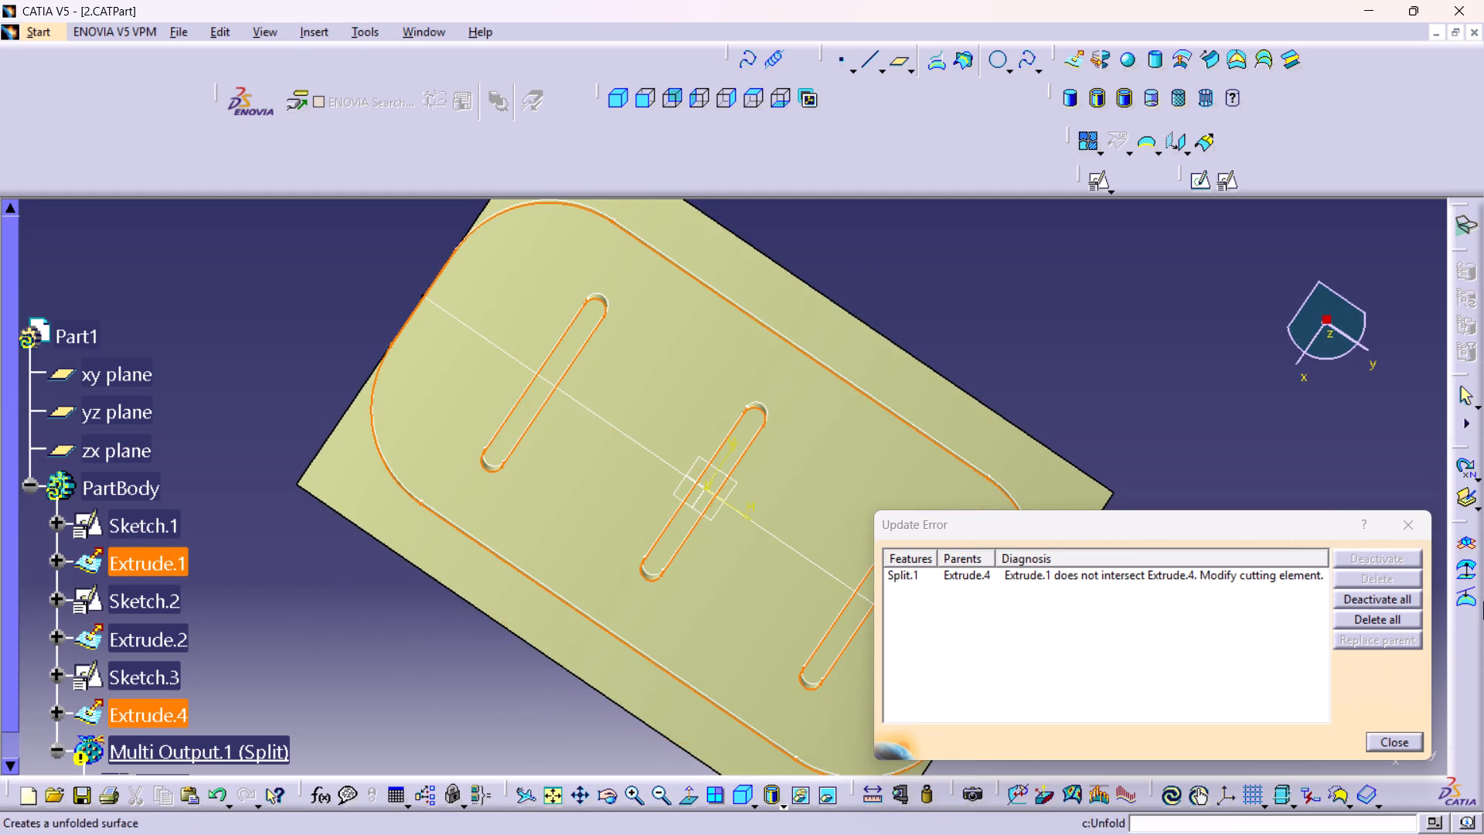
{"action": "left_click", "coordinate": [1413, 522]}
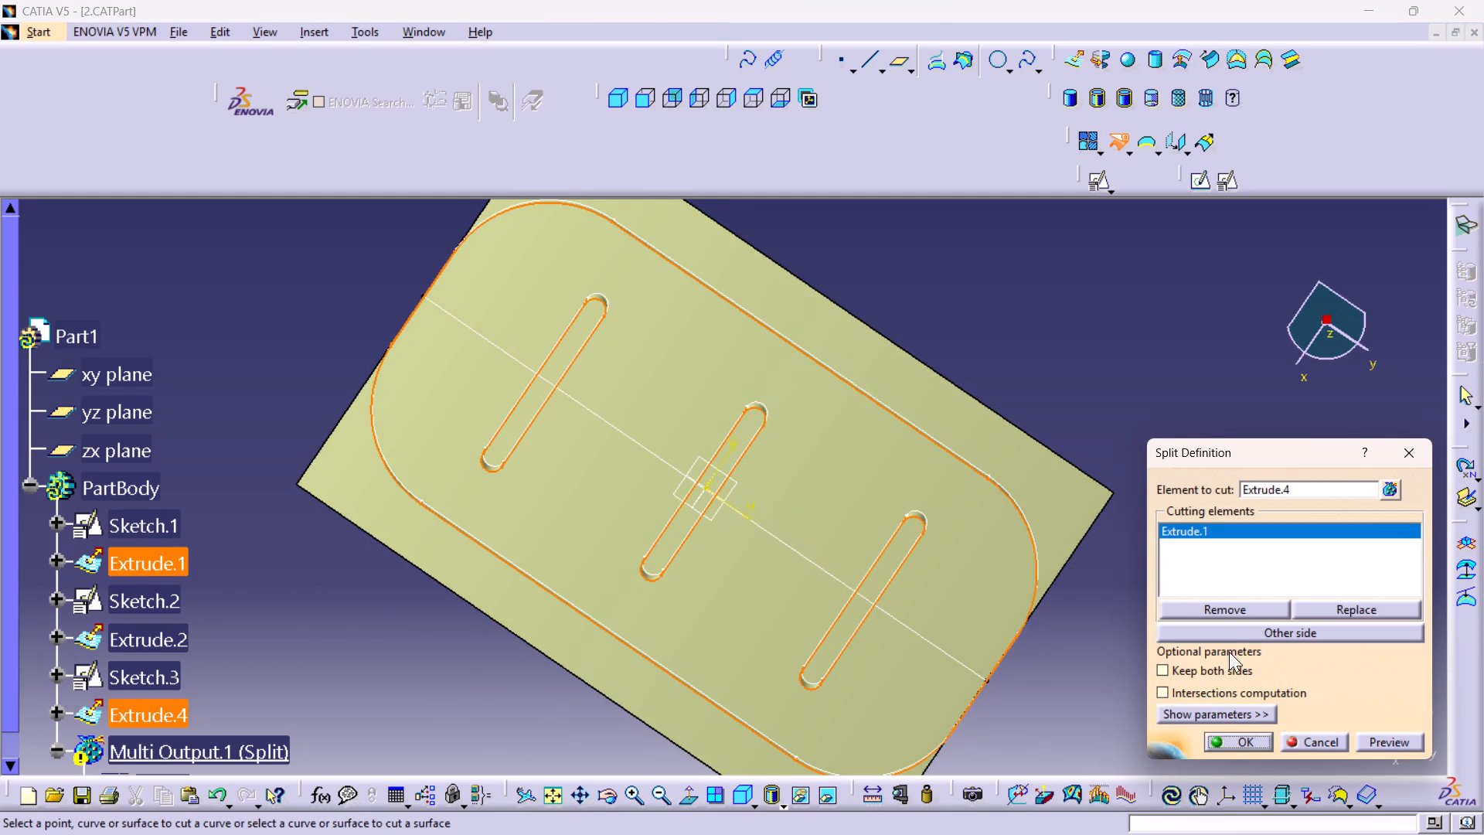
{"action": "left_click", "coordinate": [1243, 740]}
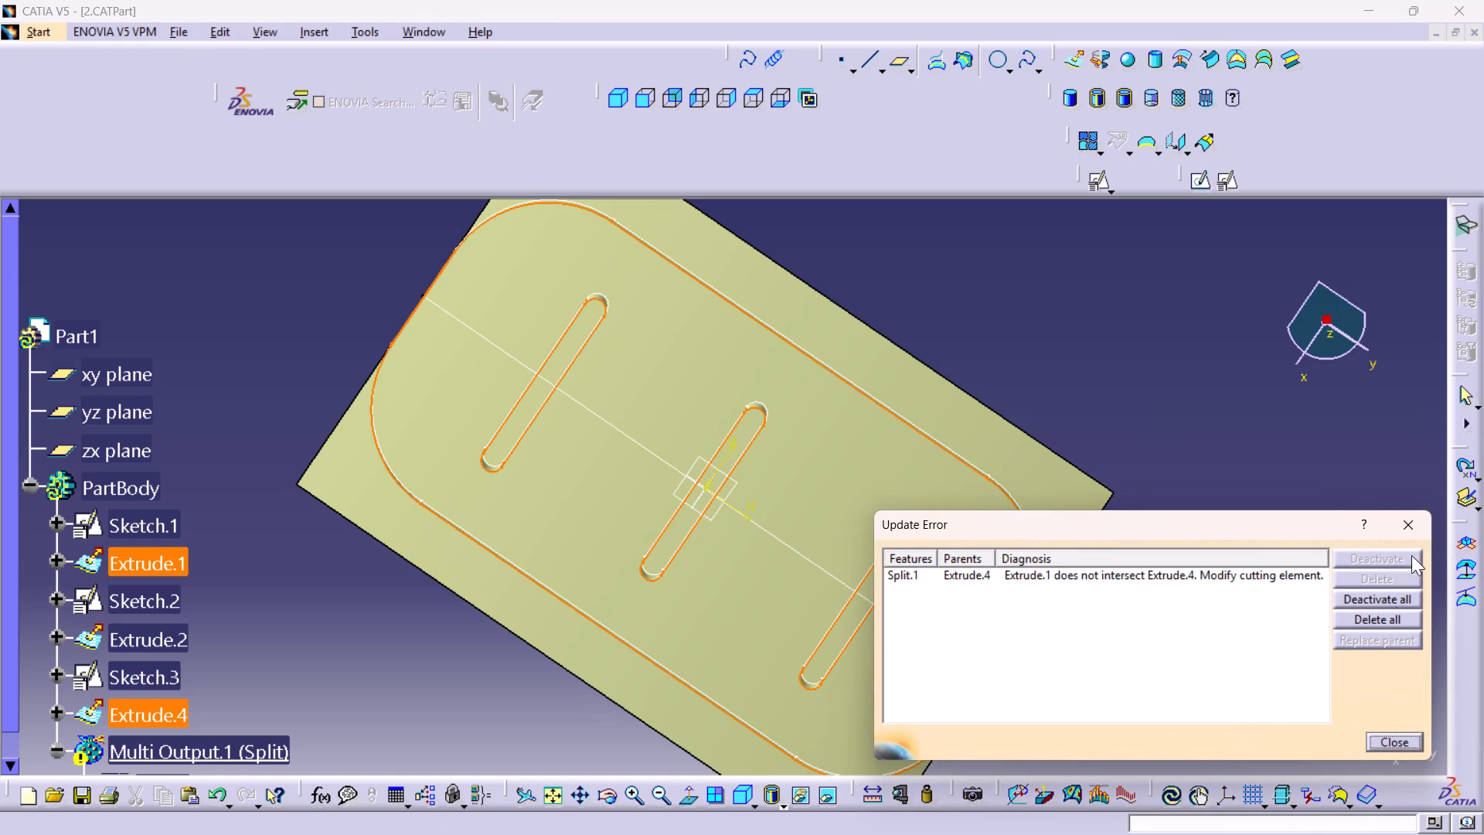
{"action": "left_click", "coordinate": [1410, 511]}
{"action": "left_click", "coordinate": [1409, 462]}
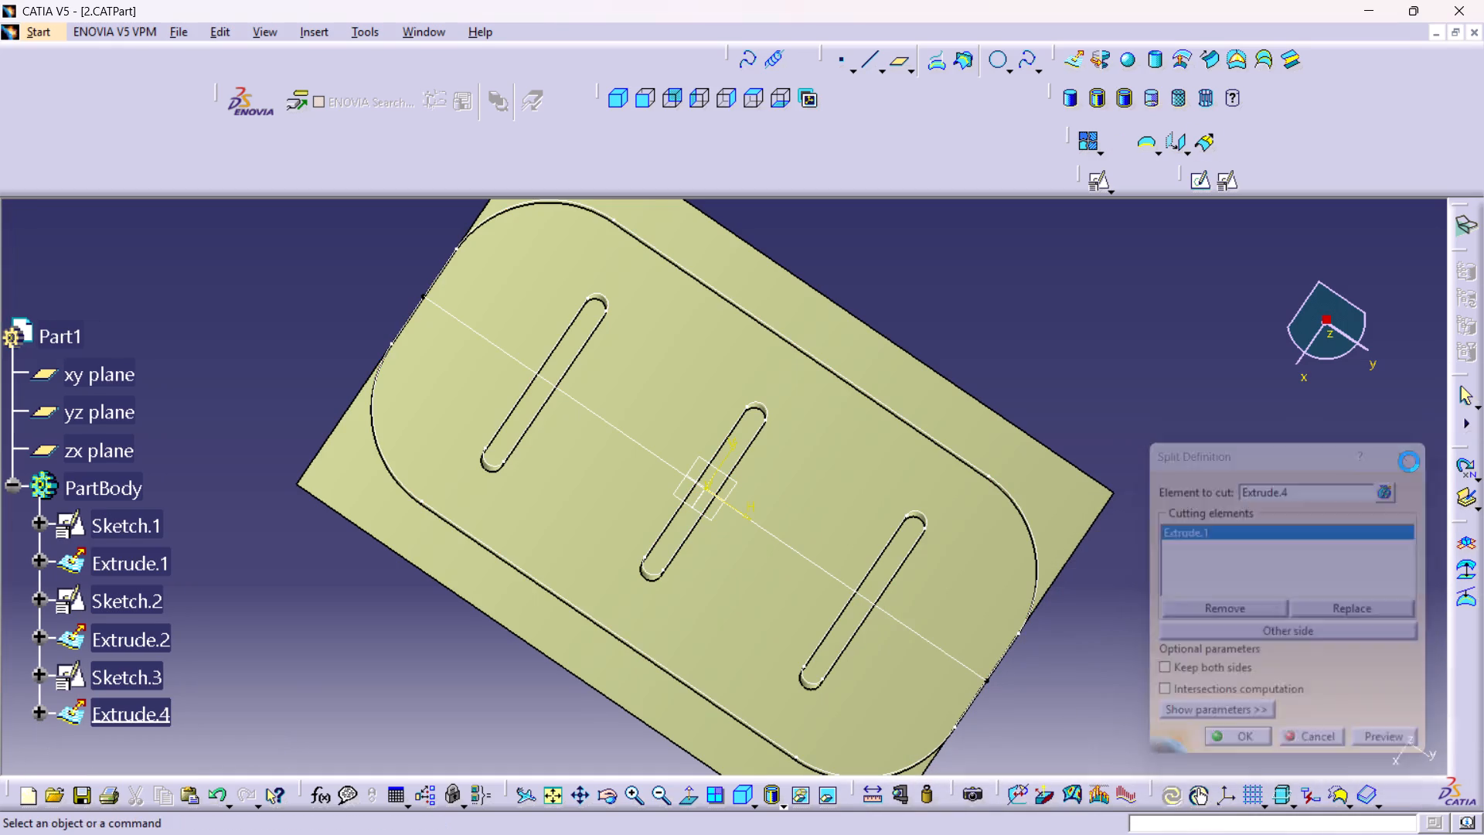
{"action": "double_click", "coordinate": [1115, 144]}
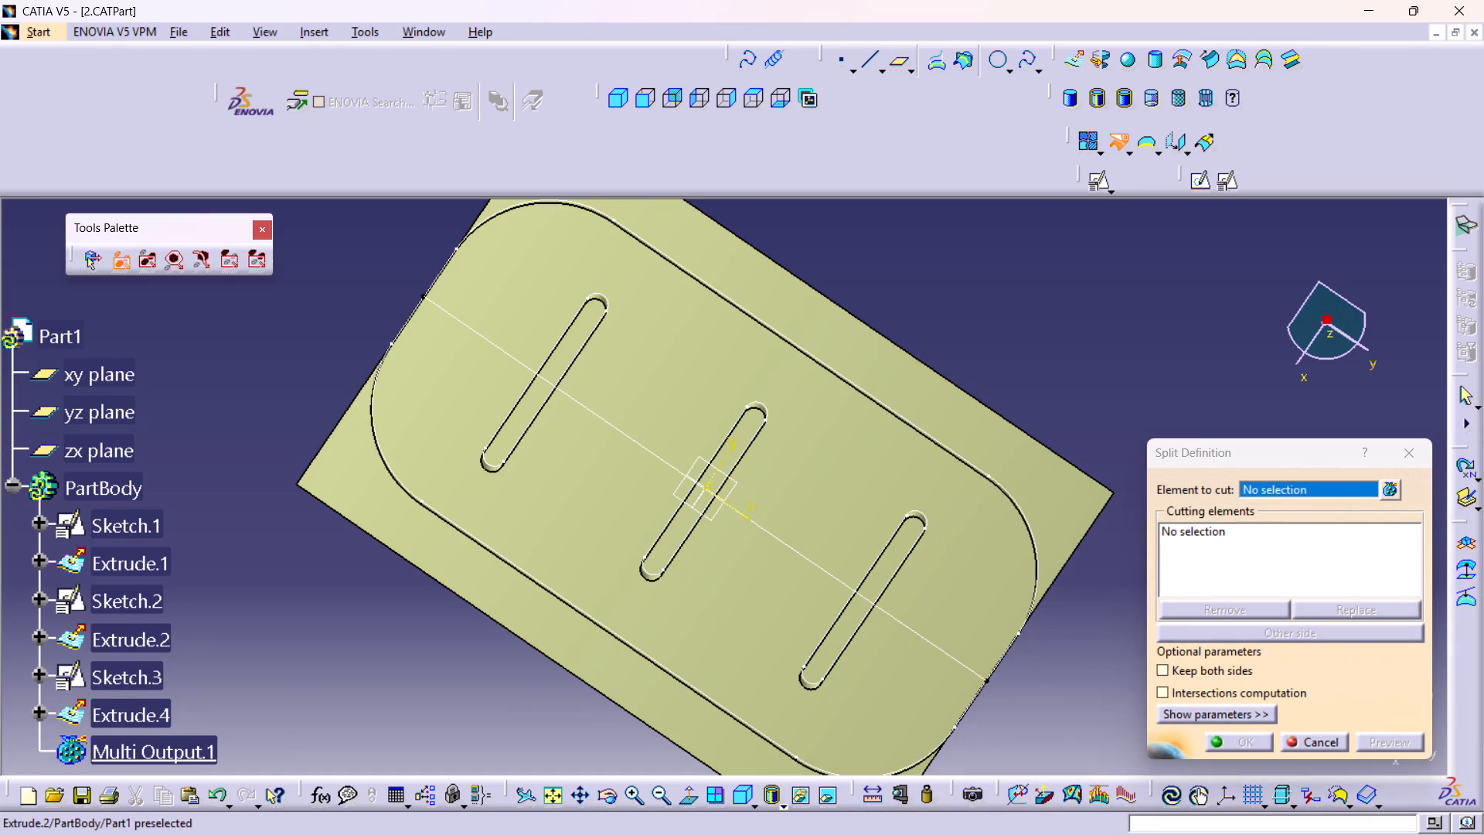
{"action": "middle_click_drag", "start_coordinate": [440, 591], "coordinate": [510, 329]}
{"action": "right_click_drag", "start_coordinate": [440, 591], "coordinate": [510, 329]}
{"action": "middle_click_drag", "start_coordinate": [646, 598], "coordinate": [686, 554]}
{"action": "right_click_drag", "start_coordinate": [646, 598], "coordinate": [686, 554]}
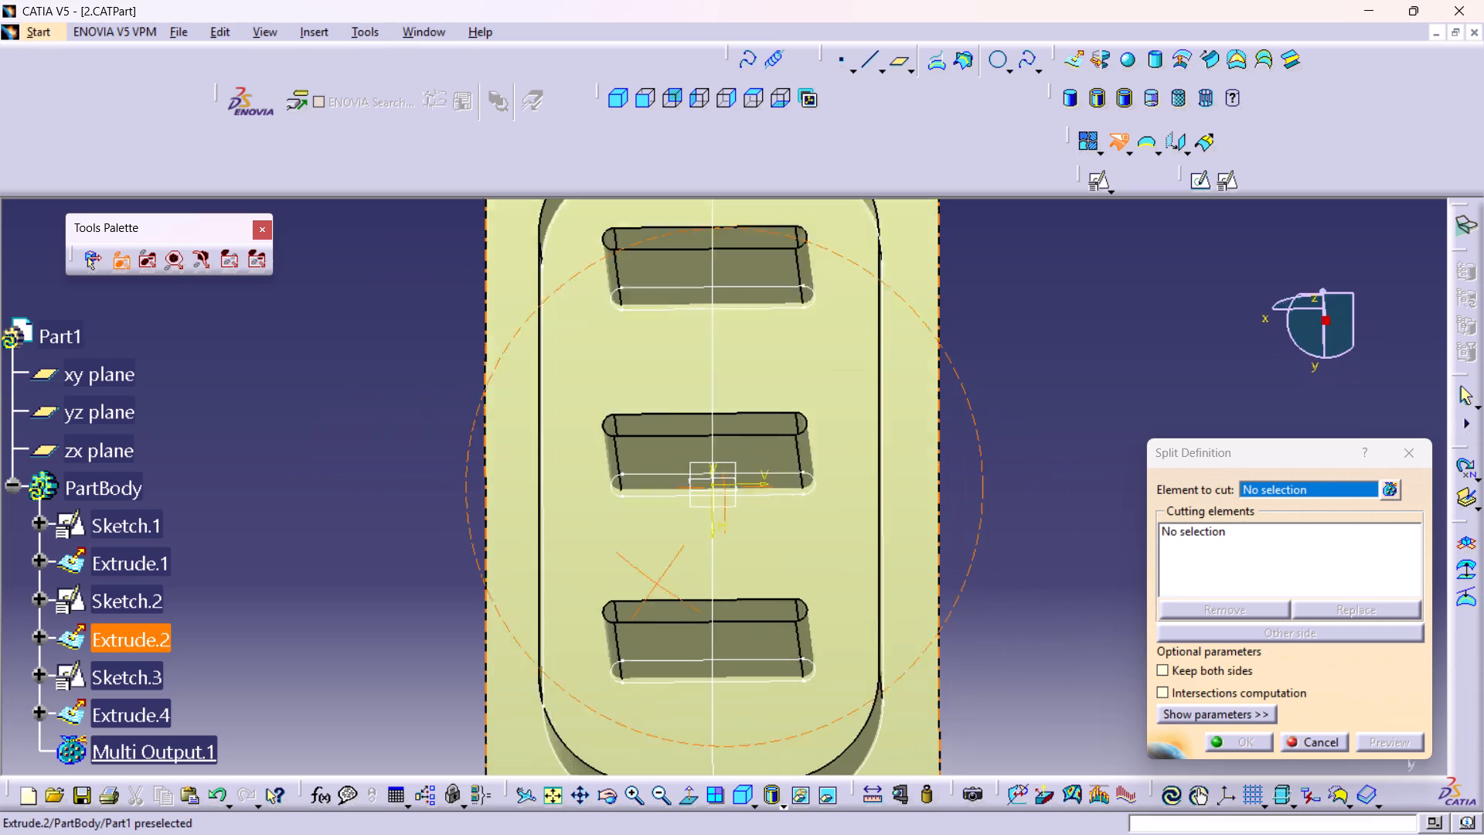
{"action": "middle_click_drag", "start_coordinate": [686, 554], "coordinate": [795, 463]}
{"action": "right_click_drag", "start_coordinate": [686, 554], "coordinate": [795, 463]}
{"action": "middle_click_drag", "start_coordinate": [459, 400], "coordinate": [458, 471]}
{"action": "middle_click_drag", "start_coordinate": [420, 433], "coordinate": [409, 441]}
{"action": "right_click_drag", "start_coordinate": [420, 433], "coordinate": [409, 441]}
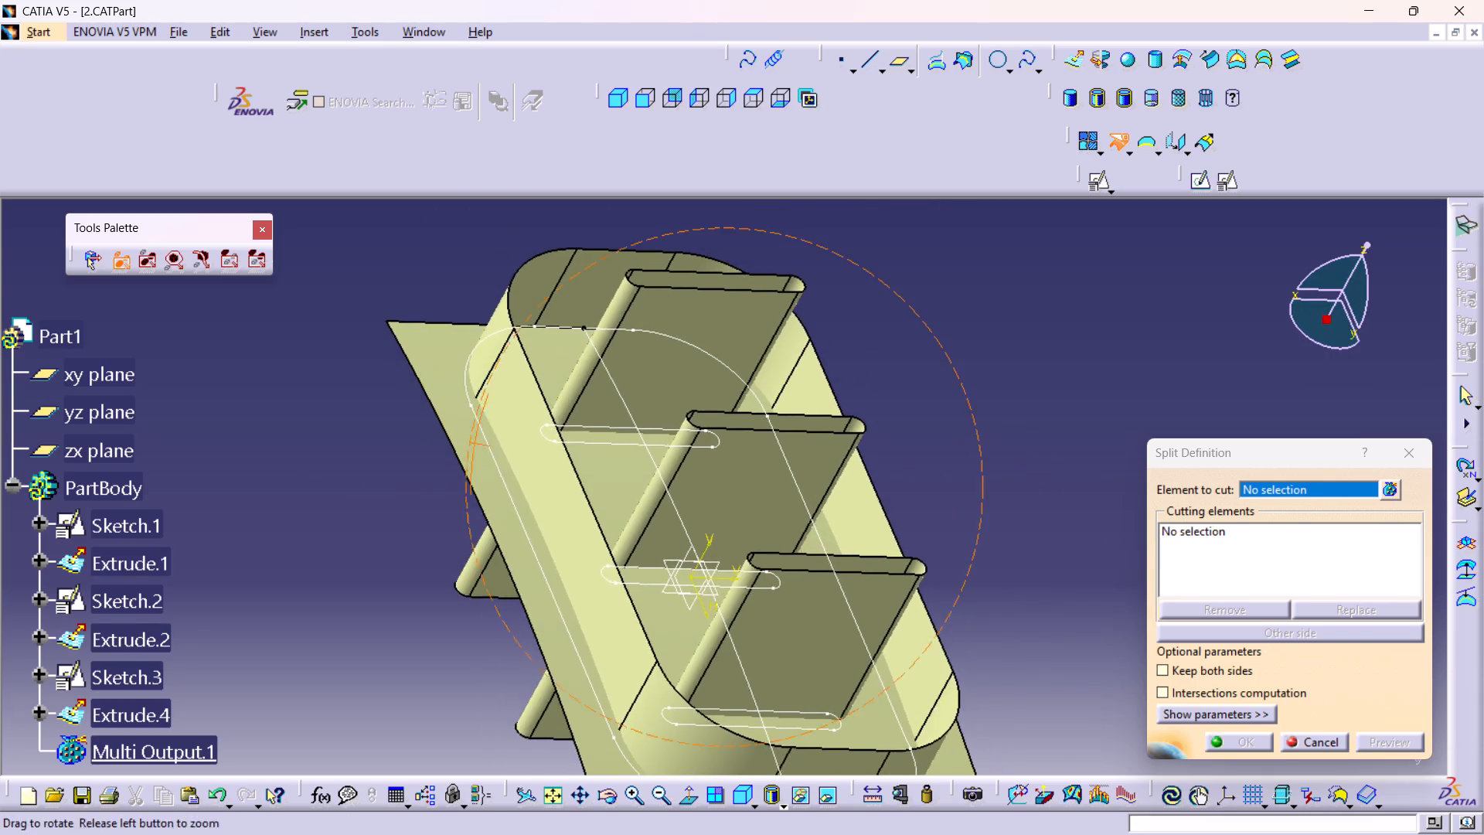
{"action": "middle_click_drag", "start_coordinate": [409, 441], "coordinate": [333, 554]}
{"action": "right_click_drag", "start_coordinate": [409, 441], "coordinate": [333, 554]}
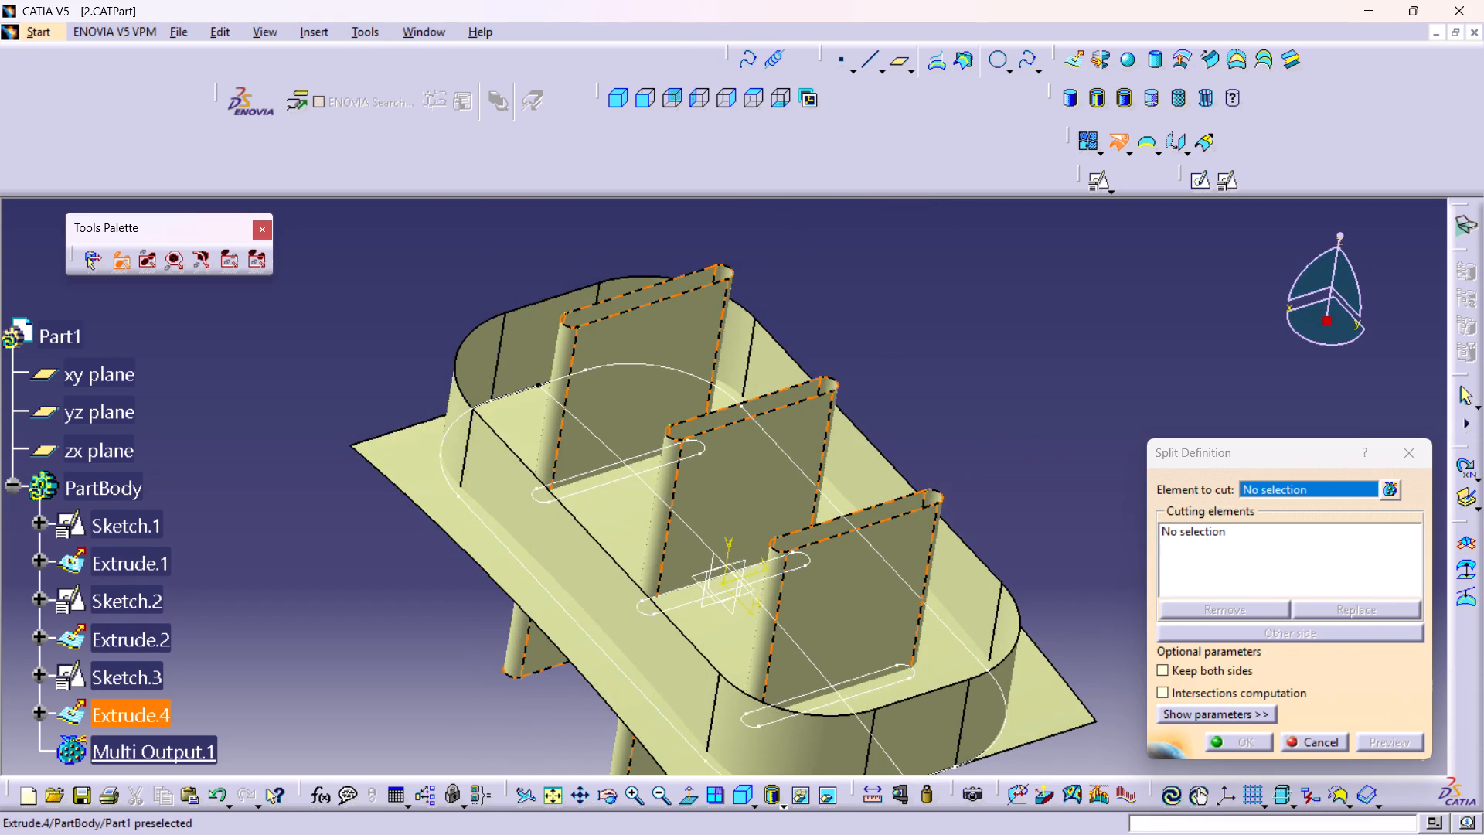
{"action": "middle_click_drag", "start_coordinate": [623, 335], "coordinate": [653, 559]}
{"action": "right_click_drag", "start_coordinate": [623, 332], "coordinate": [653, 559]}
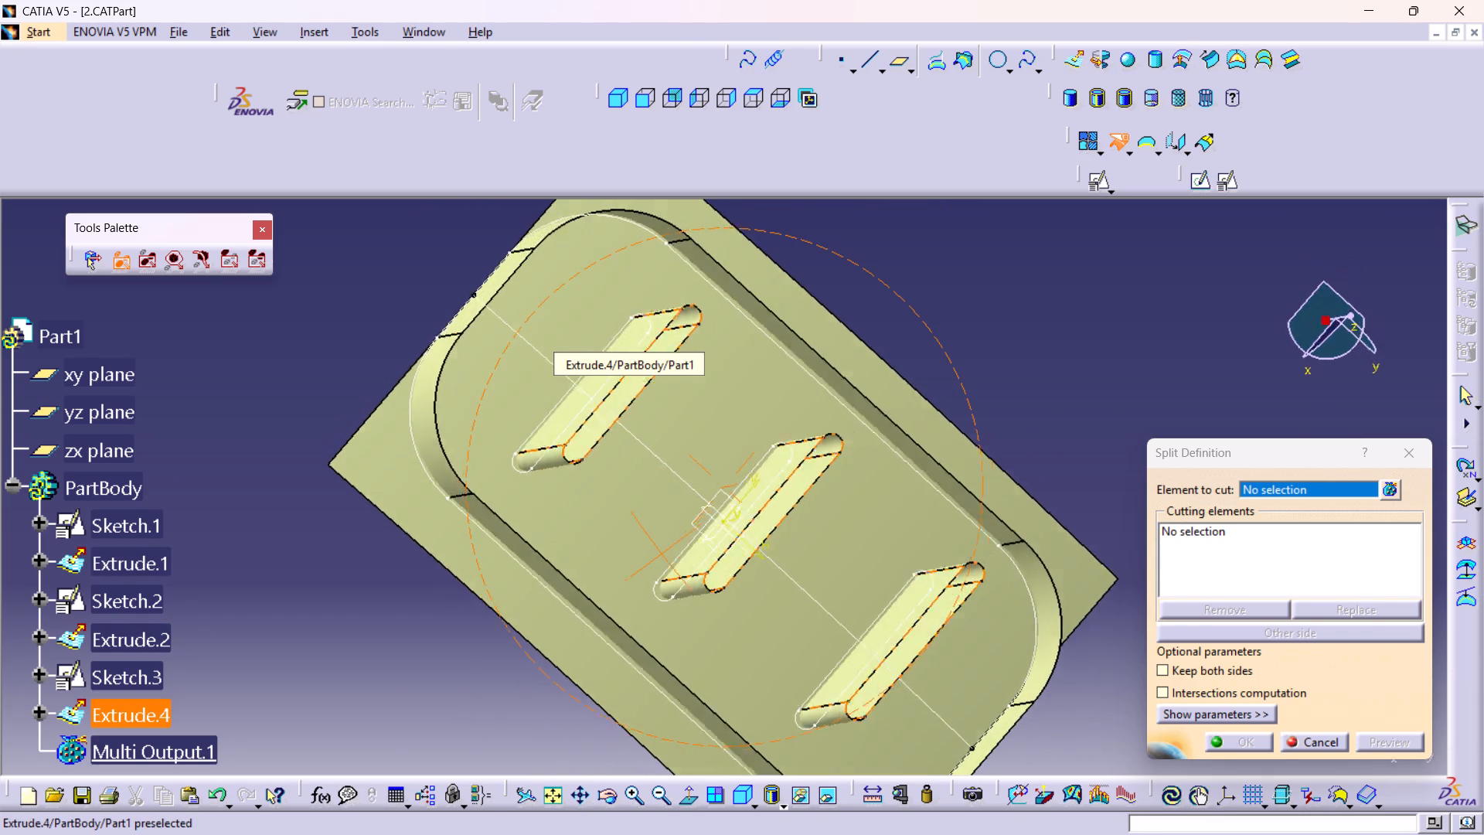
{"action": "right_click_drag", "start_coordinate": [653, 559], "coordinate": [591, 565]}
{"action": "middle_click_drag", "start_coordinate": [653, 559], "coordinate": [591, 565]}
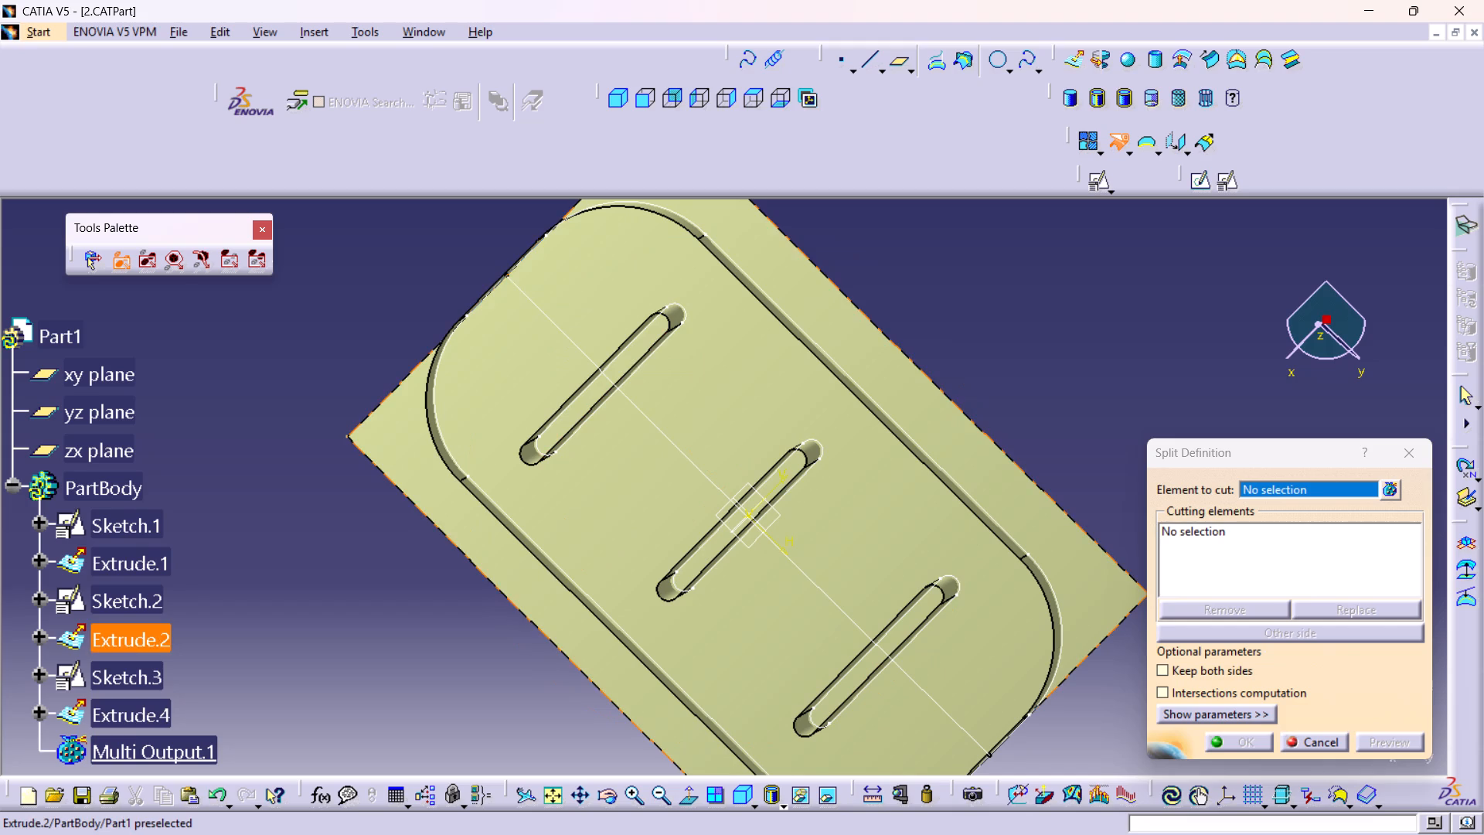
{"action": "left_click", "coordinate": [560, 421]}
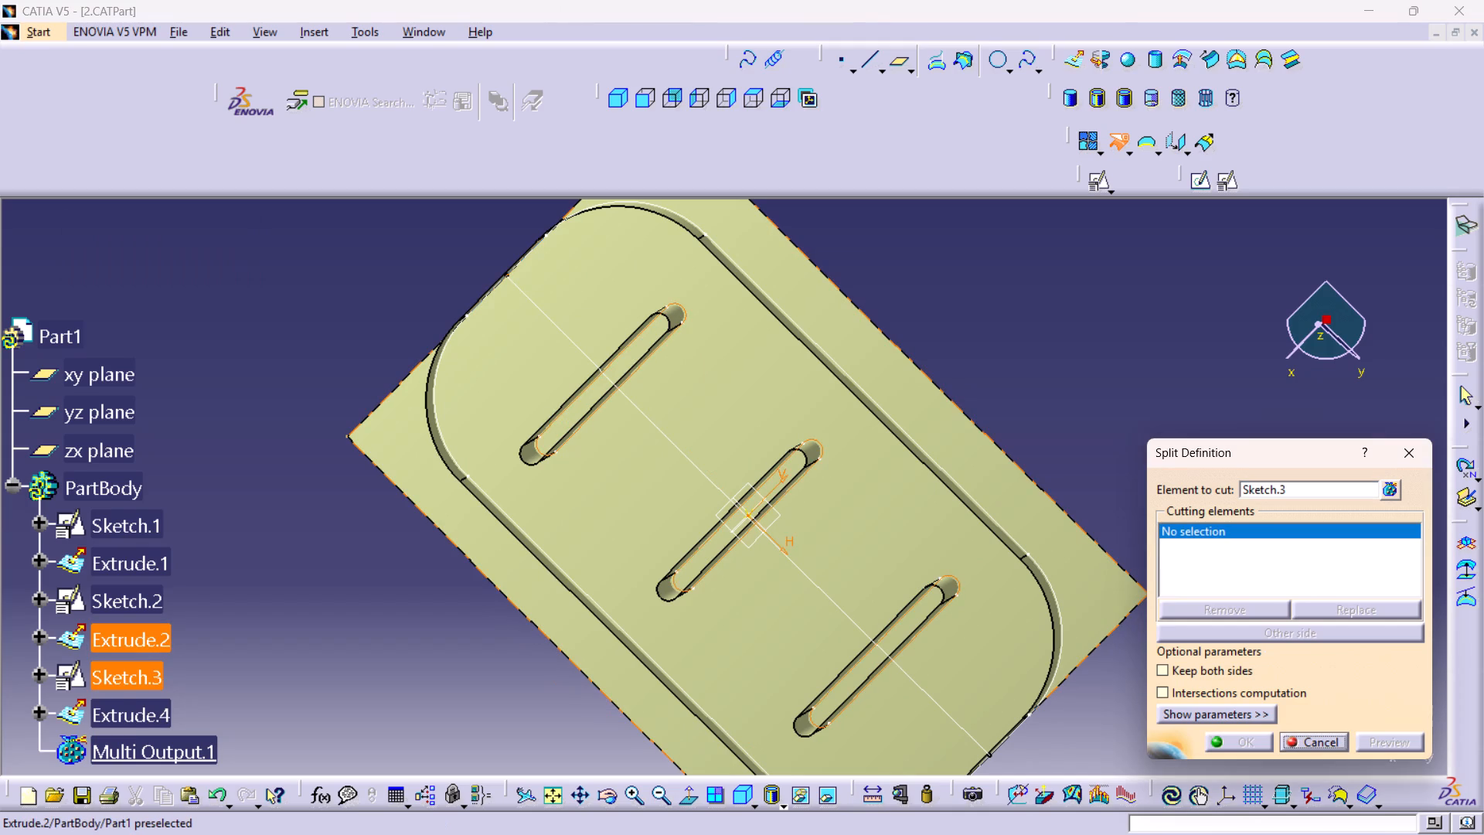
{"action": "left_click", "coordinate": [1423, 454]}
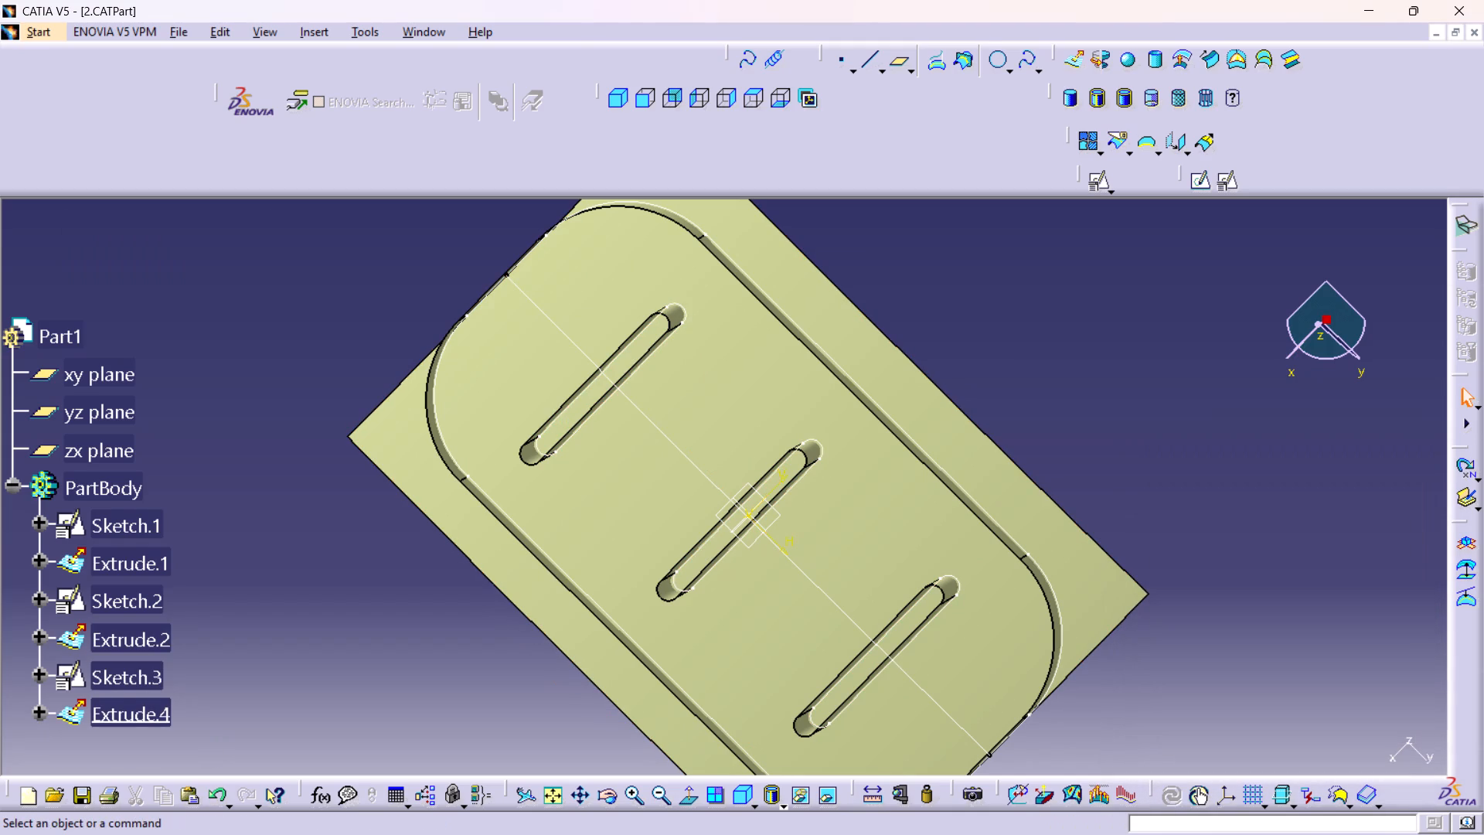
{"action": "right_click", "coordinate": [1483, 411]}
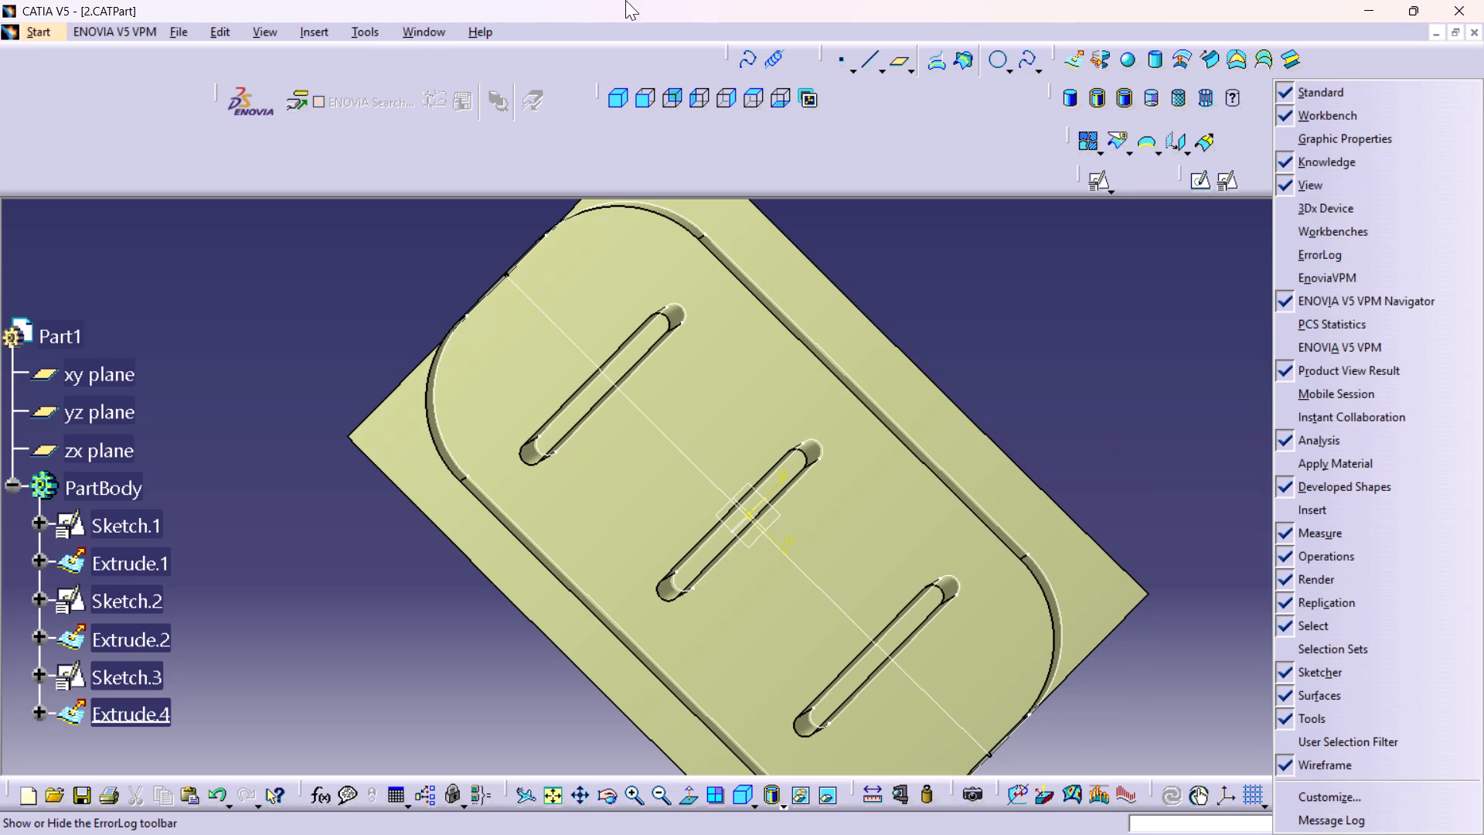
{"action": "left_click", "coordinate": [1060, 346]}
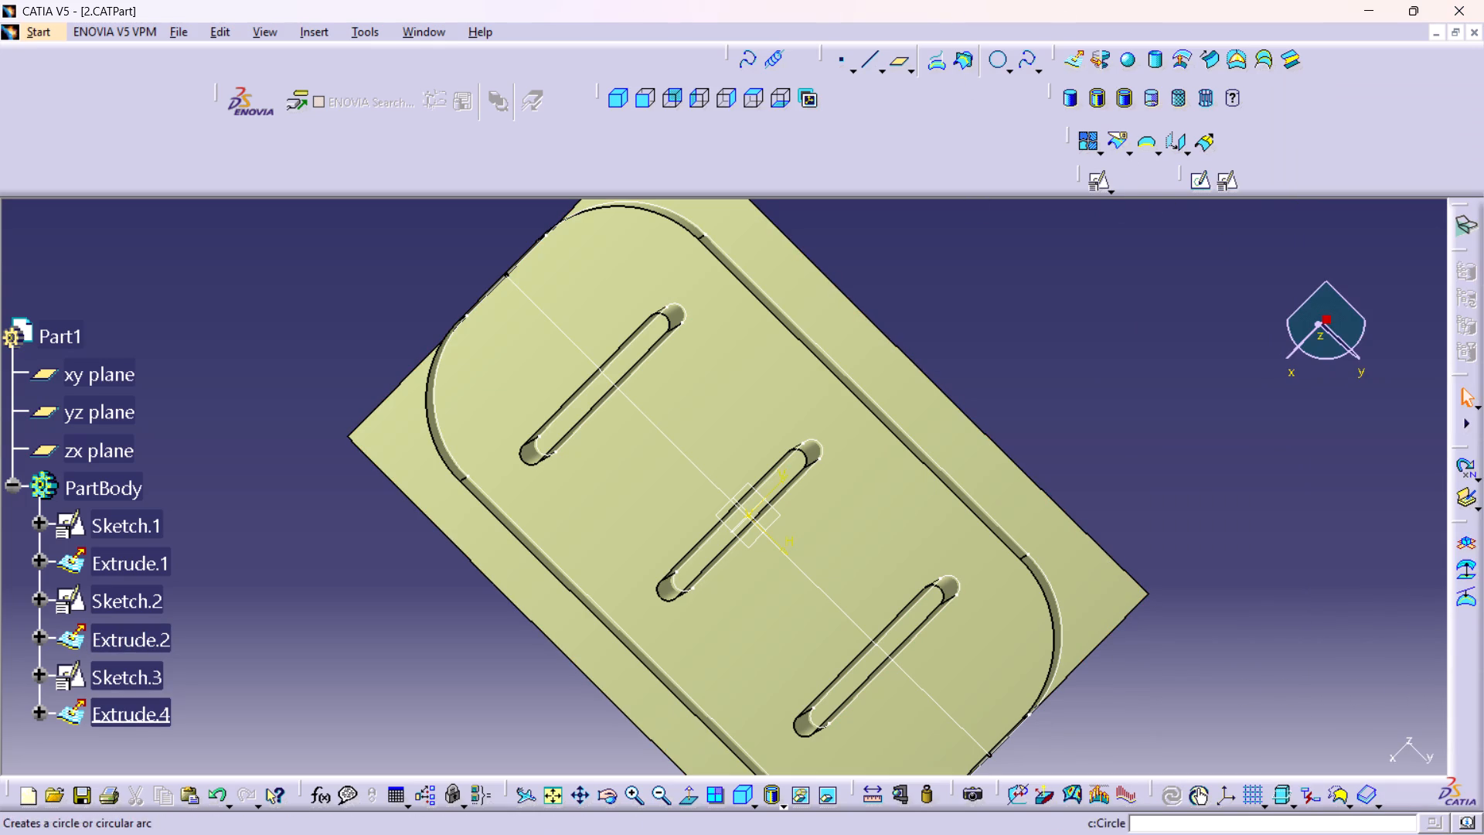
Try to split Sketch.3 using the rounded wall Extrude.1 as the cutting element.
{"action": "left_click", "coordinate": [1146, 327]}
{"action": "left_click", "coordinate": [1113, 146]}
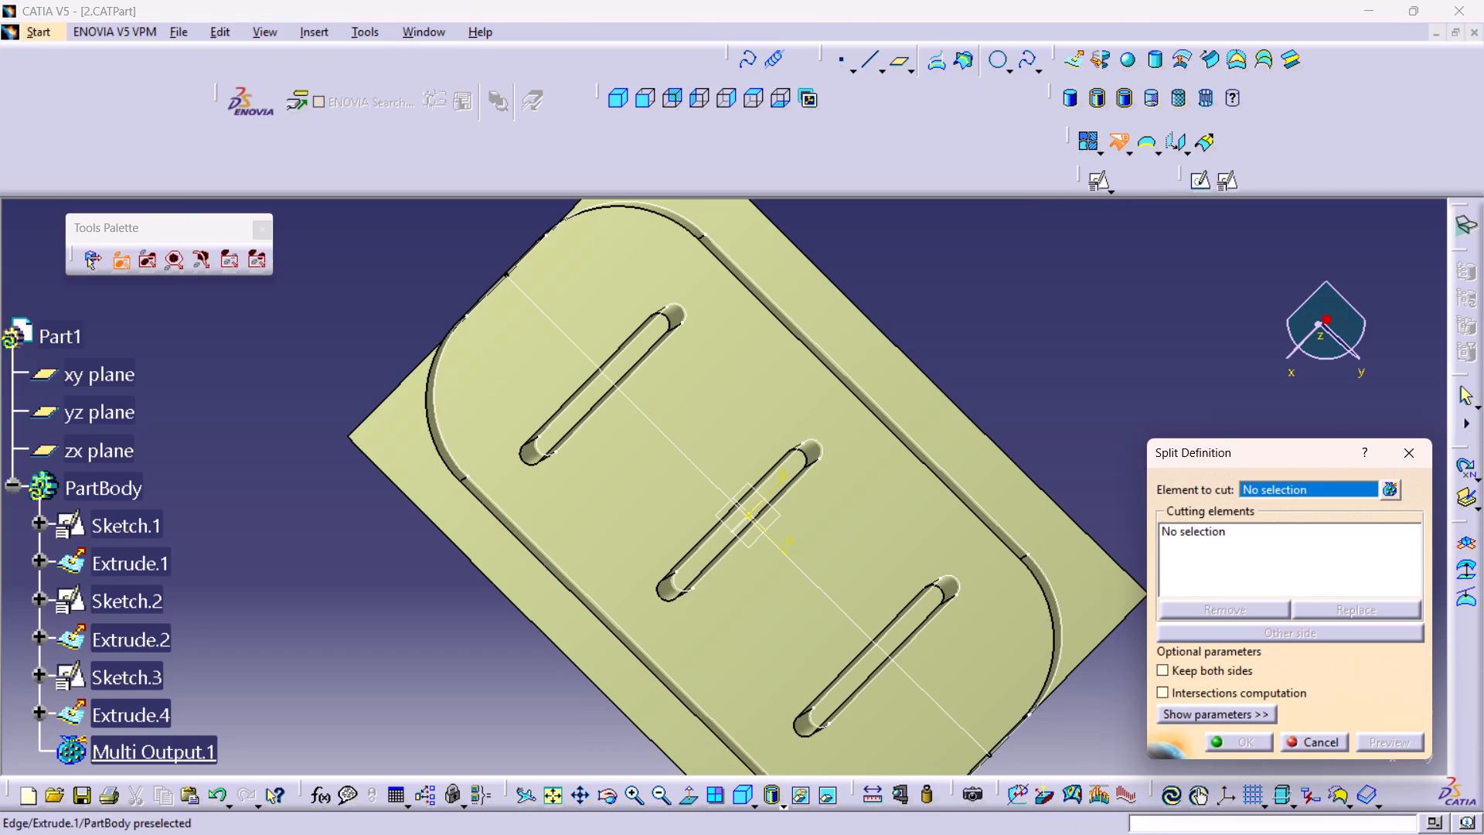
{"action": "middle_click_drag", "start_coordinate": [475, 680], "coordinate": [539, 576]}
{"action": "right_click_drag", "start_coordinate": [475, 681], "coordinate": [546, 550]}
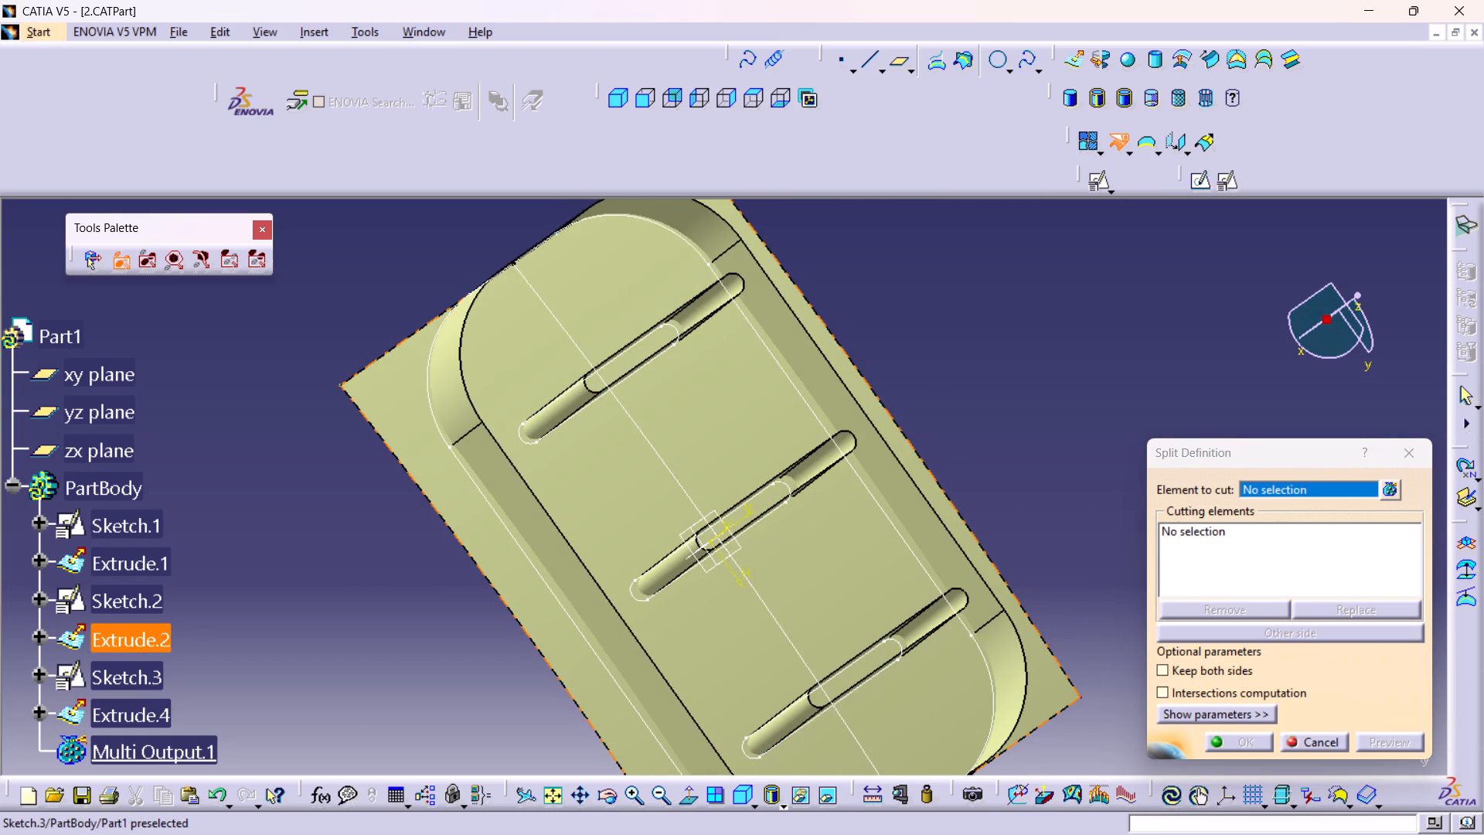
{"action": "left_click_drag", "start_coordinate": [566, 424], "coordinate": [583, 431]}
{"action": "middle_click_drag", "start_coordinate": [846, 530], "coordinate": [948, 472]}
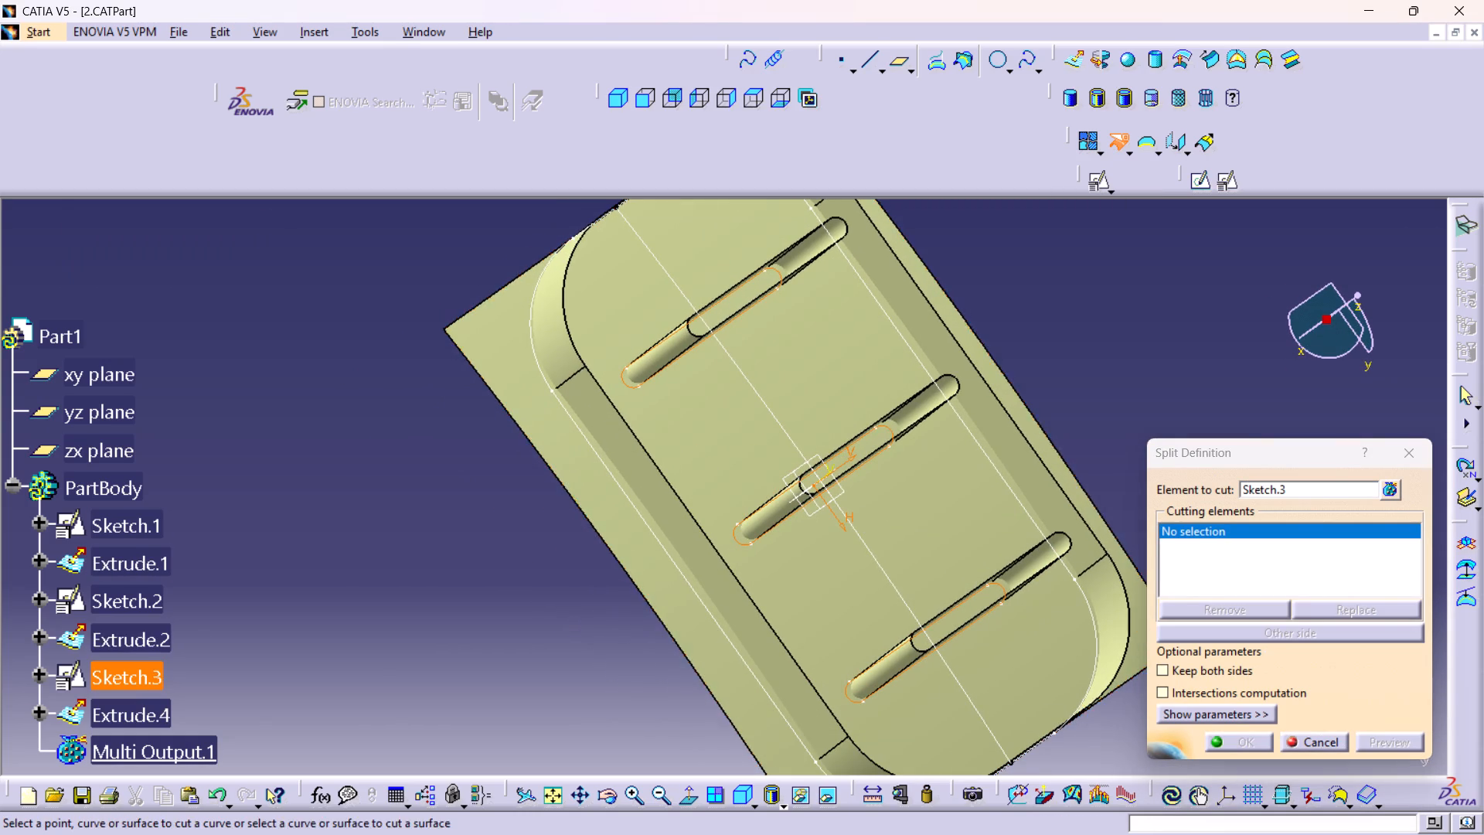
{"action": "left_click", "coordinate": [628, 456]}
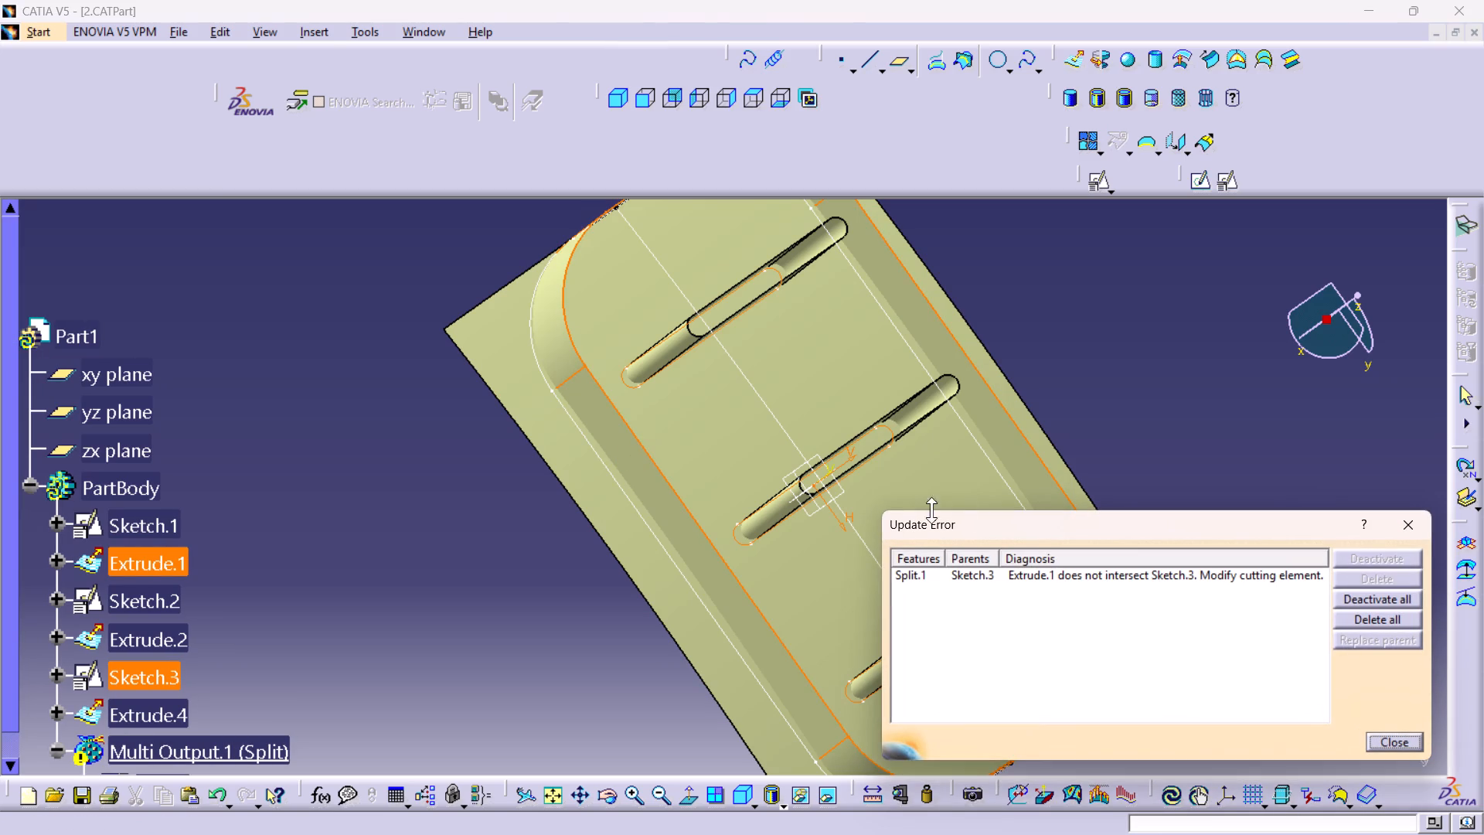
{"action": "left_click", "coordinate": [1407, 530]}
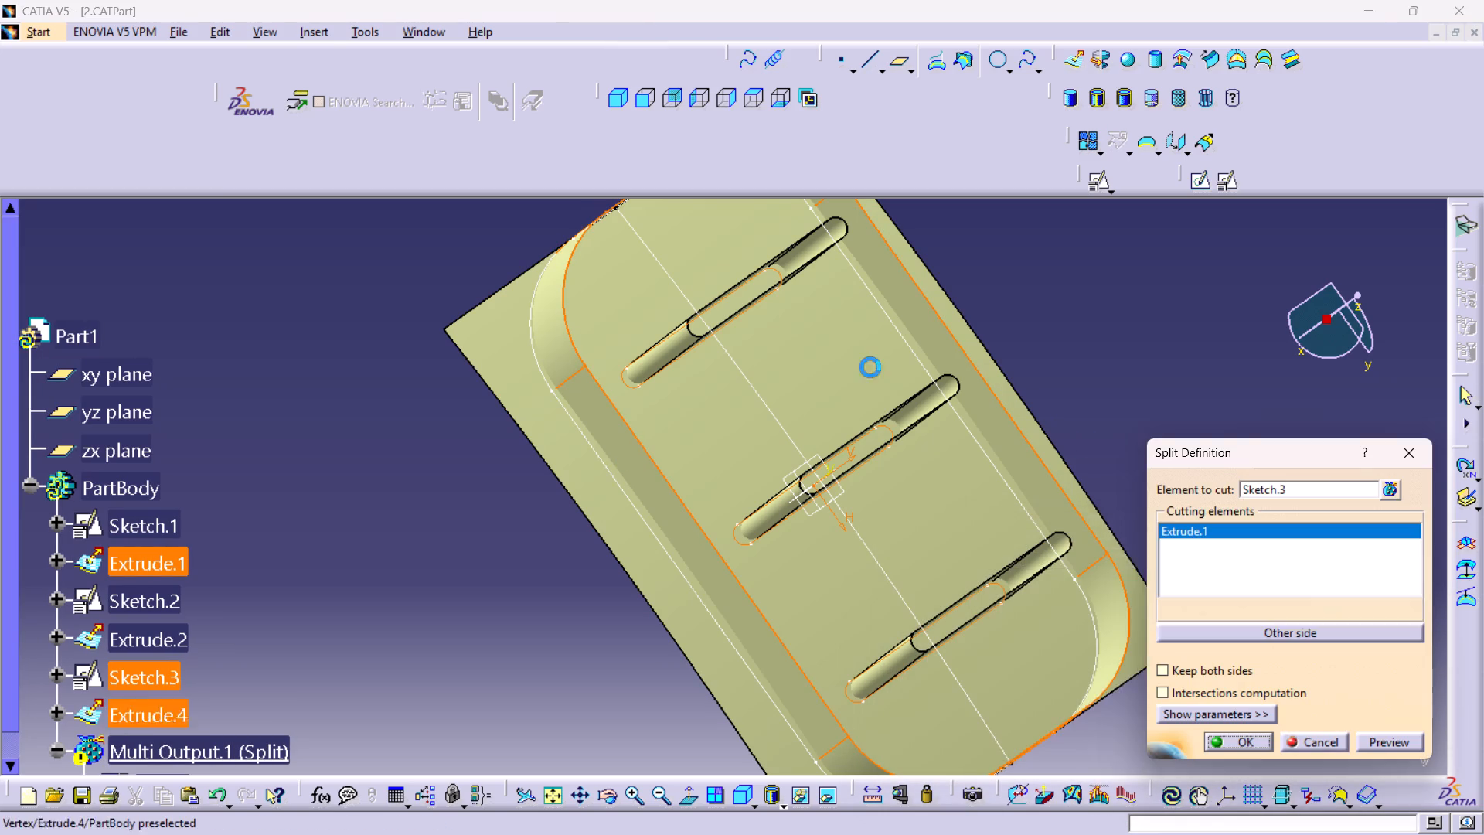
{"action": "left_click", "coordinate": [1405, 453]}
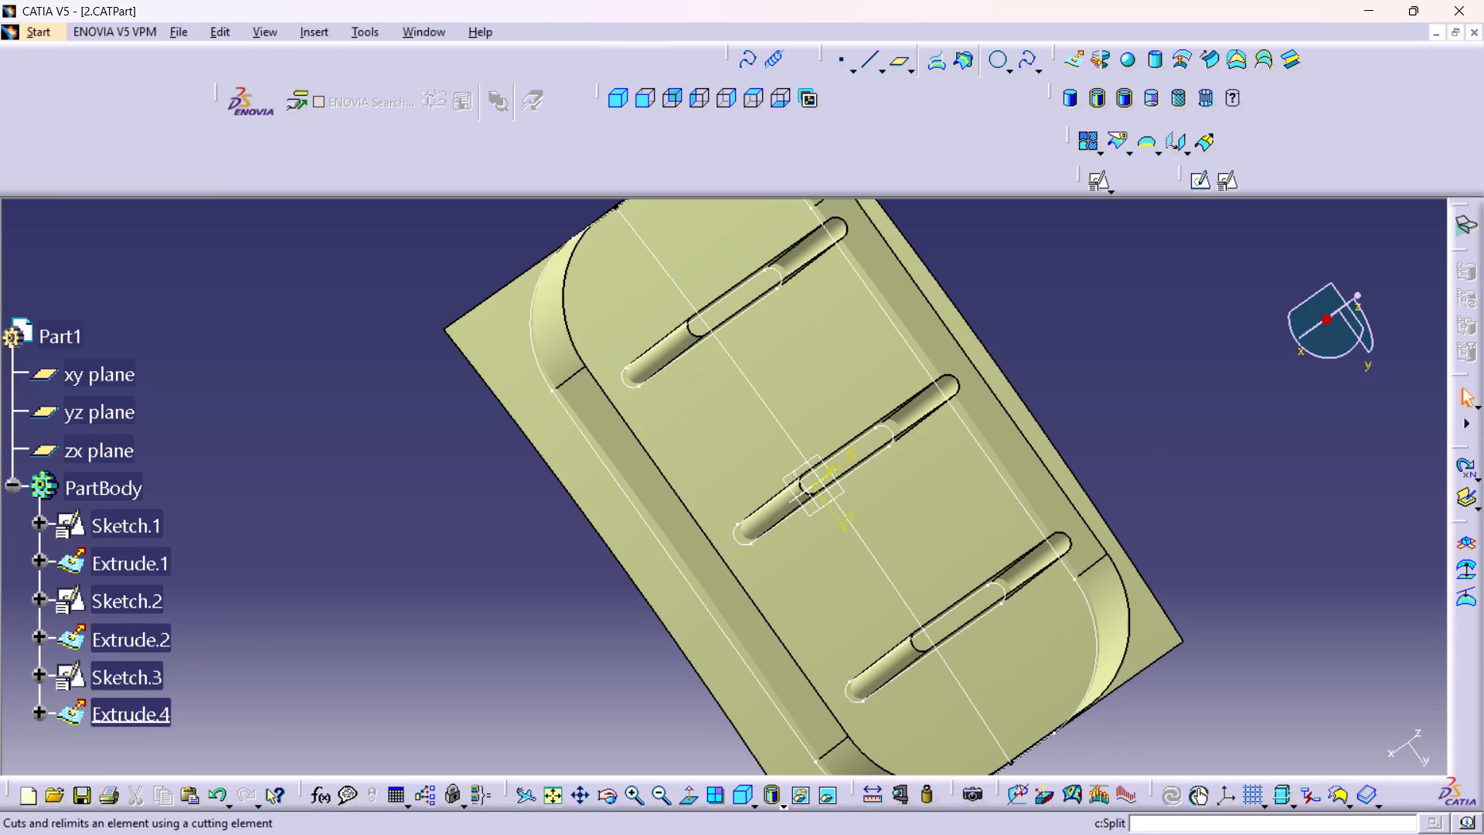
Undo the surface extrusion of the three elongated holes.
{"action": "key", "text": "ctrl+z"}
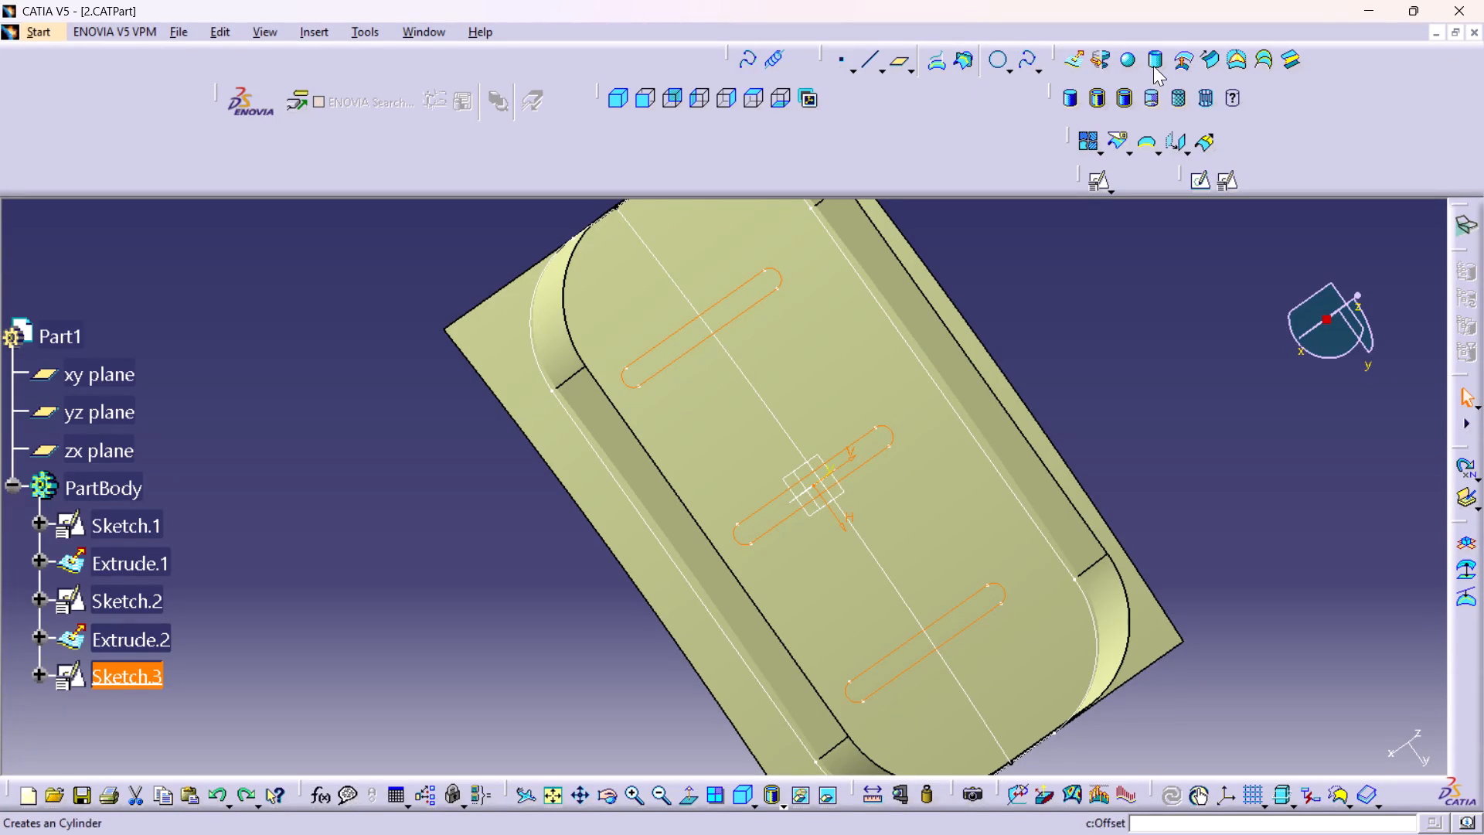
Extrude Sketch.3 as surfaces 50 mm in both directions along the sketch normal, dismissing the Near sub-element choice.
{"action": "left_click", "coordinate": [1074, 60]}
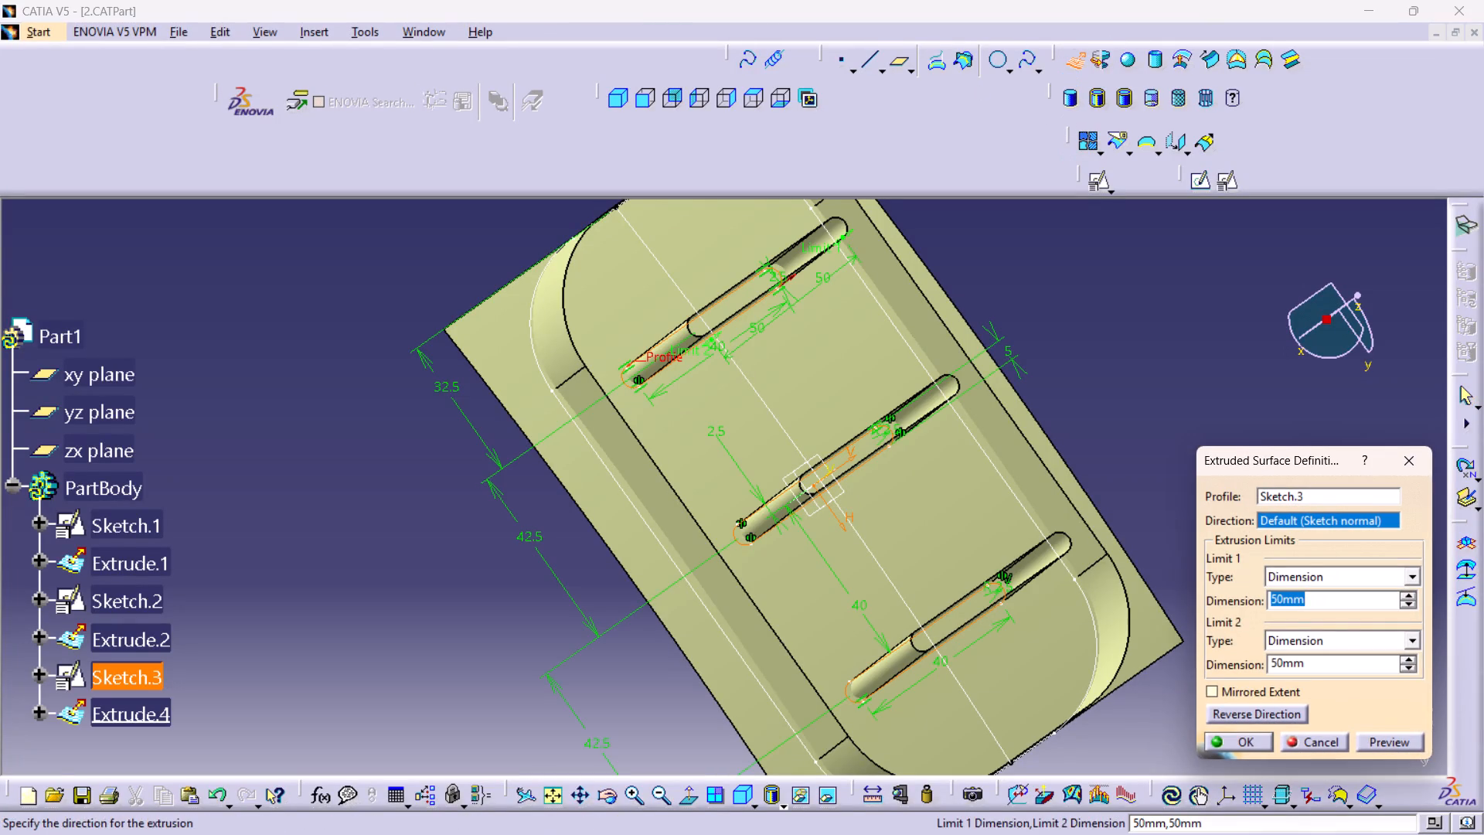
{"action": "middle_click_drag", "start_coordinate": [1040, 554], "coordinate": [705, 389]}
{"action": "right_click_drag", "start_coordinate": [1039, 553], "coordinate": [728, 400]}
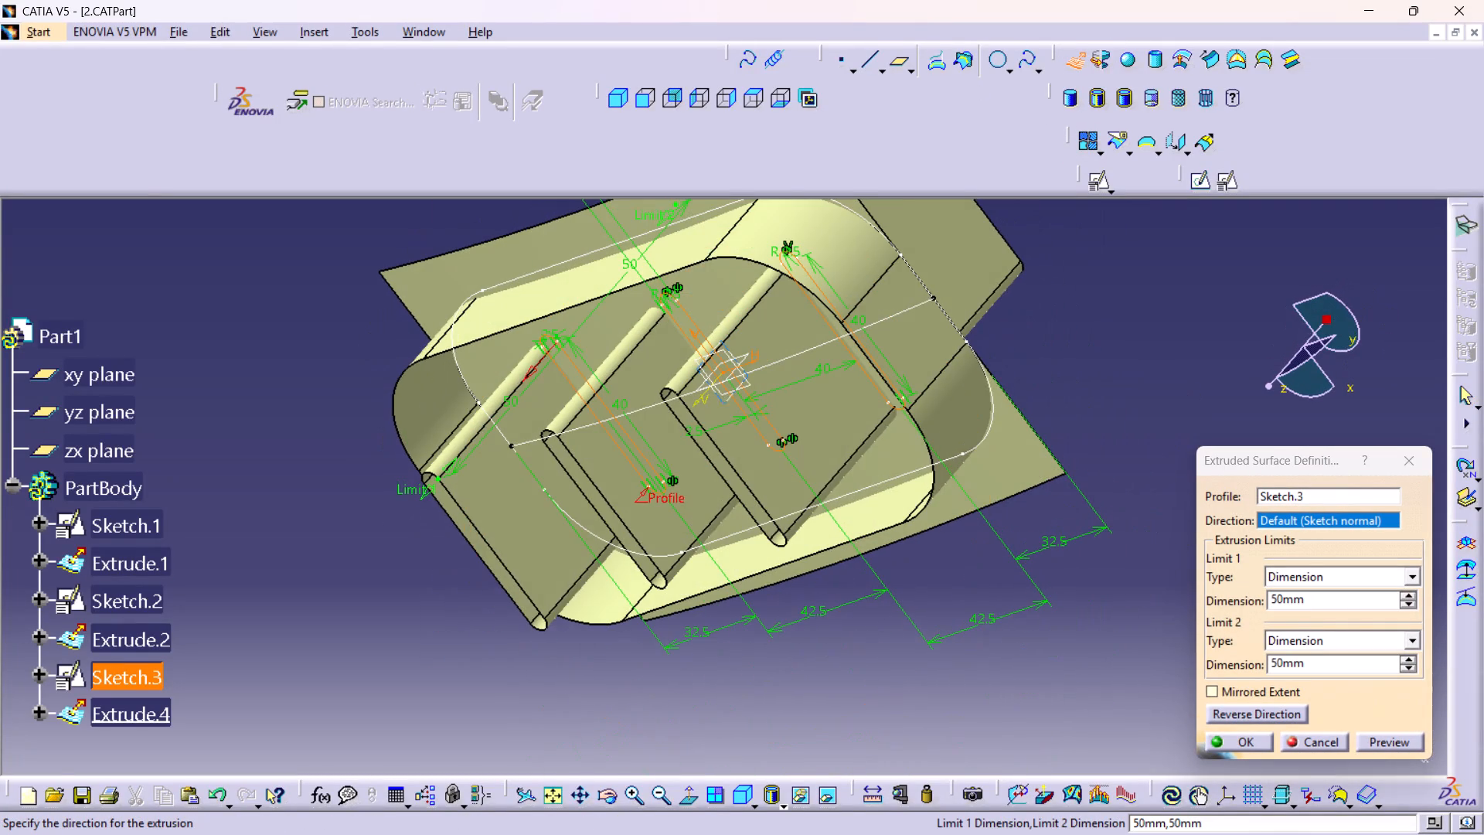
{"action": "right_click_drag", "start_coordinate": [728, 400], "coordinate": [740, 400]}
{"action": "right_click_drag", "start_coordinate": [858, 332], "coordinate": [982, 622]}
{"action": "middle_click_drag", "start_coordinate": [858, 332], "coordinate": [990, 594]}
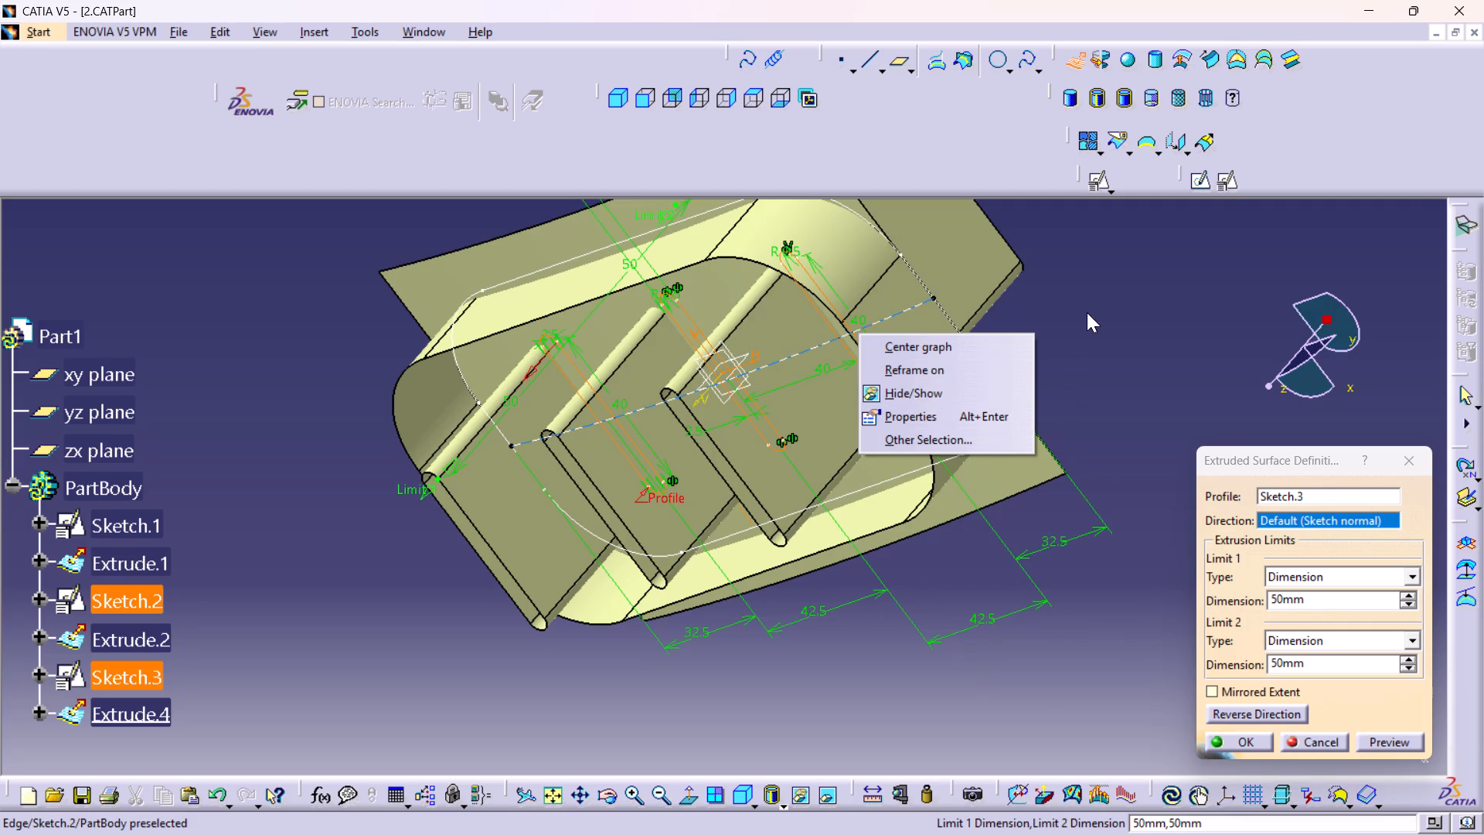
{"action": "left_click", "coordinate": [1103, 312]}
{"action": "left_click", "coordinate": [614, 529]}
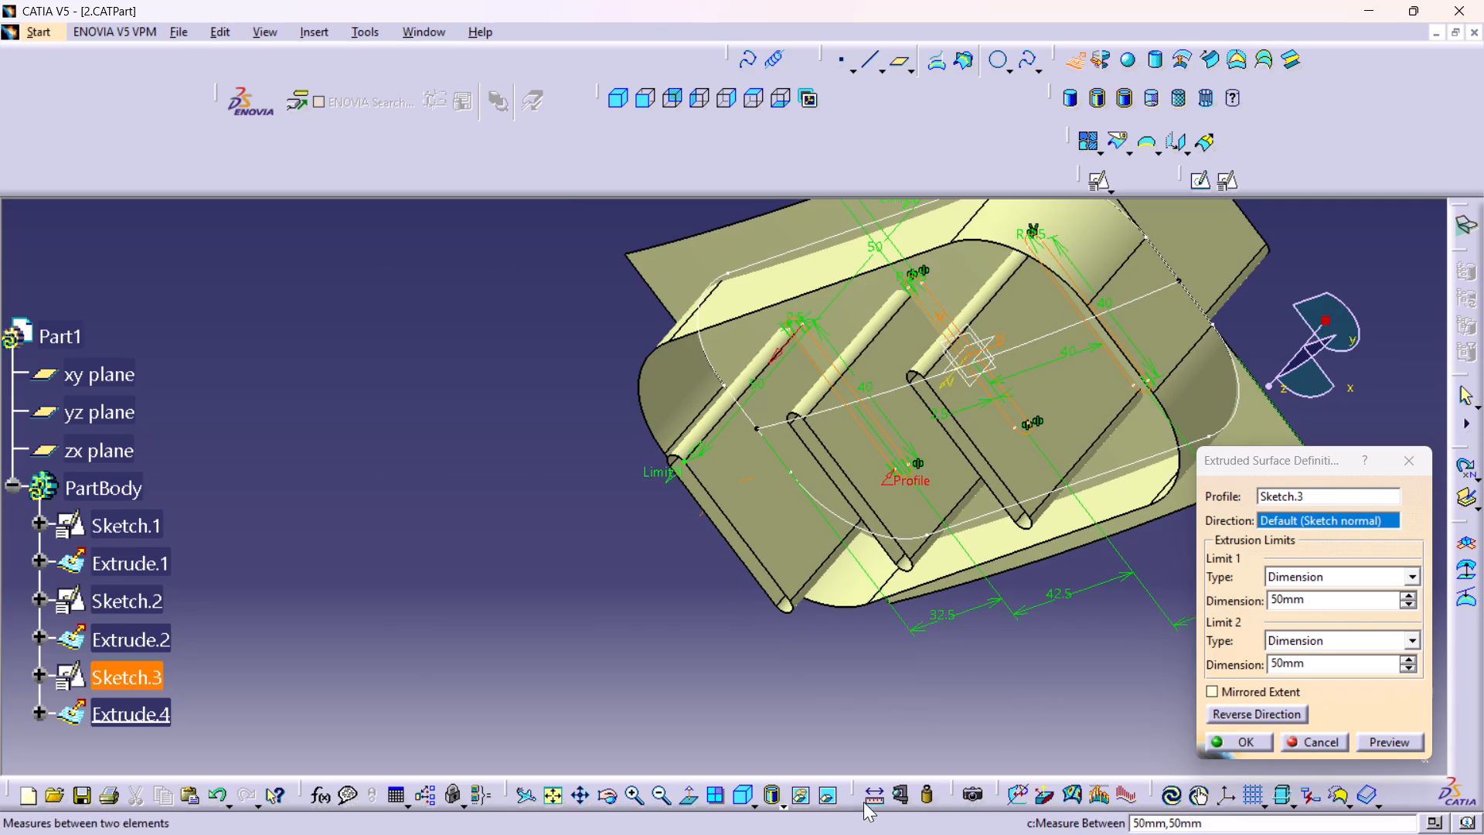
{"action": "middle_click_drag", "start_coordinate": [459, 464], "coordinate": [499, 562]}
{"action": "right_click_drag", "start_coordinate": [457, 474], "coordinate": [451, 634]}
{"action": "middle_click_drag", "start_coordinate": [818, 297], "coordinate": [818, 298]}
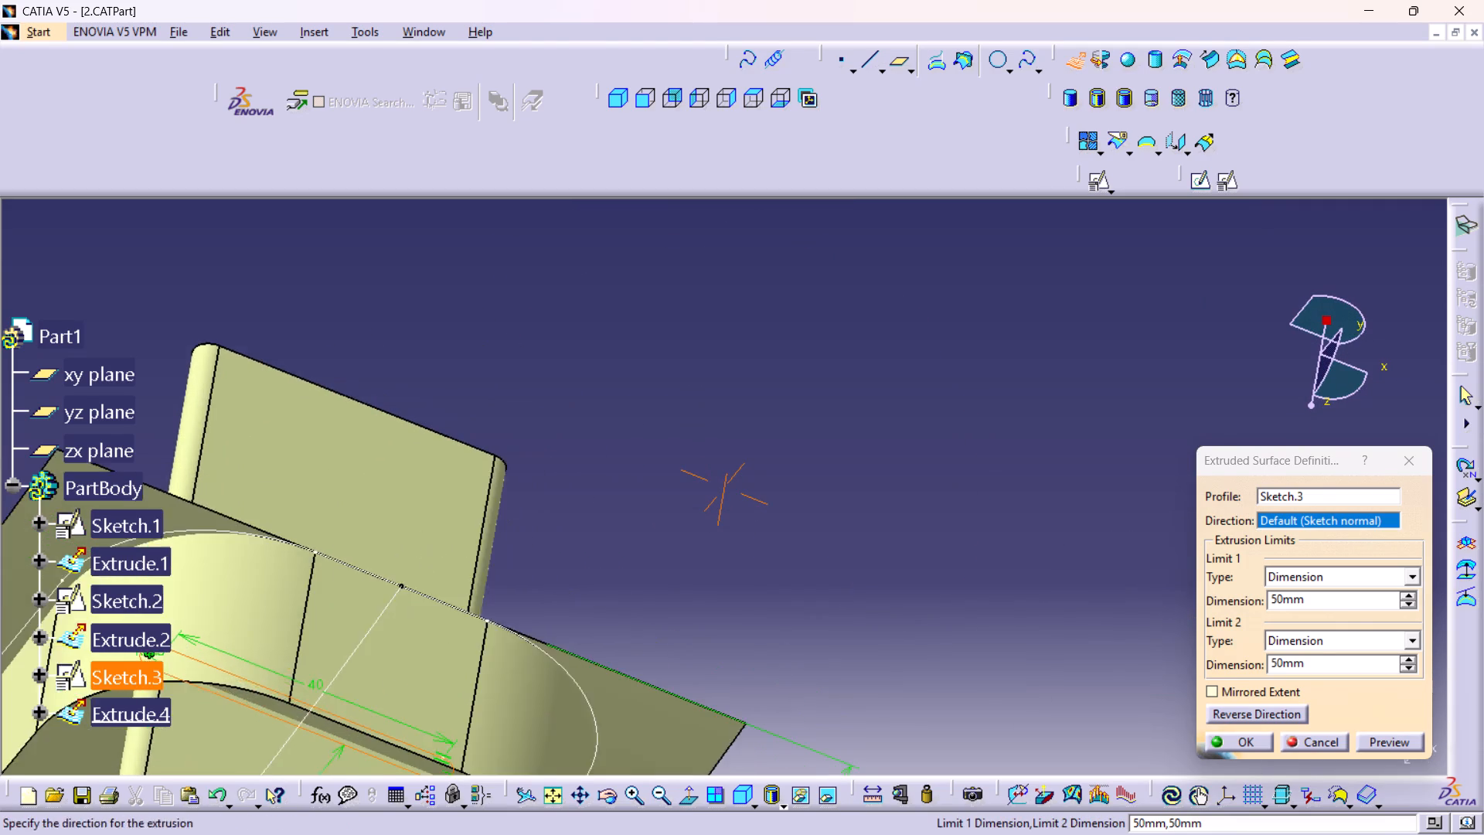
{"action": "middle_click_drag", "start_coordinate": [818, 298], "coordinate": [839, 463]}
{"action": "right_click", "coordinate": [822, 317]}
{"action": "middle_click_drag", "start_coordinate": [764, 405], "coordinate": [867, 747]}
{"action": "right_click_drag", "start_coordinate": [757, 404], "coordinate": [867, 747]}
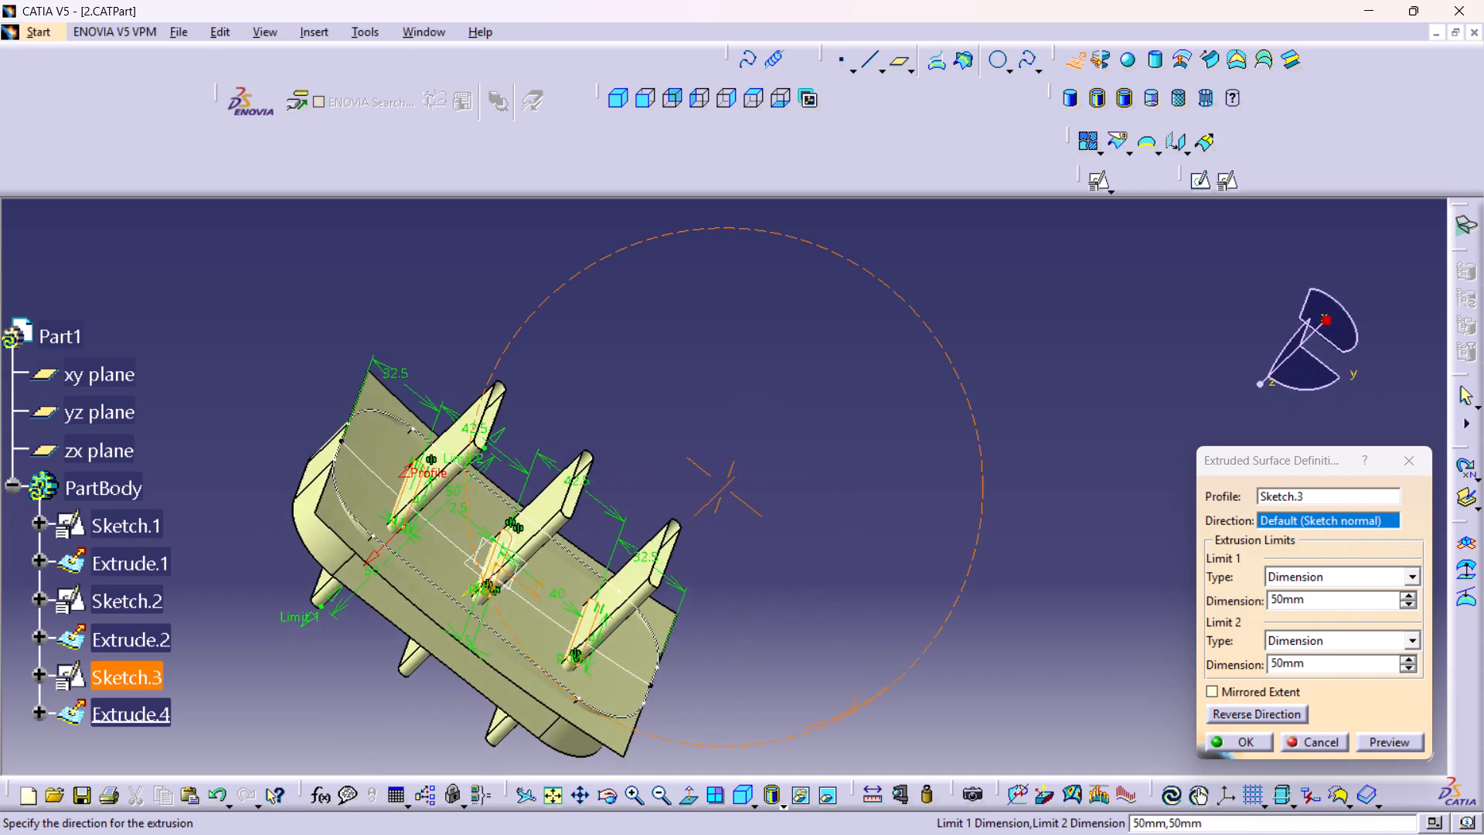
{"action": "right_click_drag", "start_coordinate": [867, 747], "coordinate": [777, 735]}
{"action": "middle_click_drag", "start_coordinate": [867, 747], "coordinate": [804, 728]}
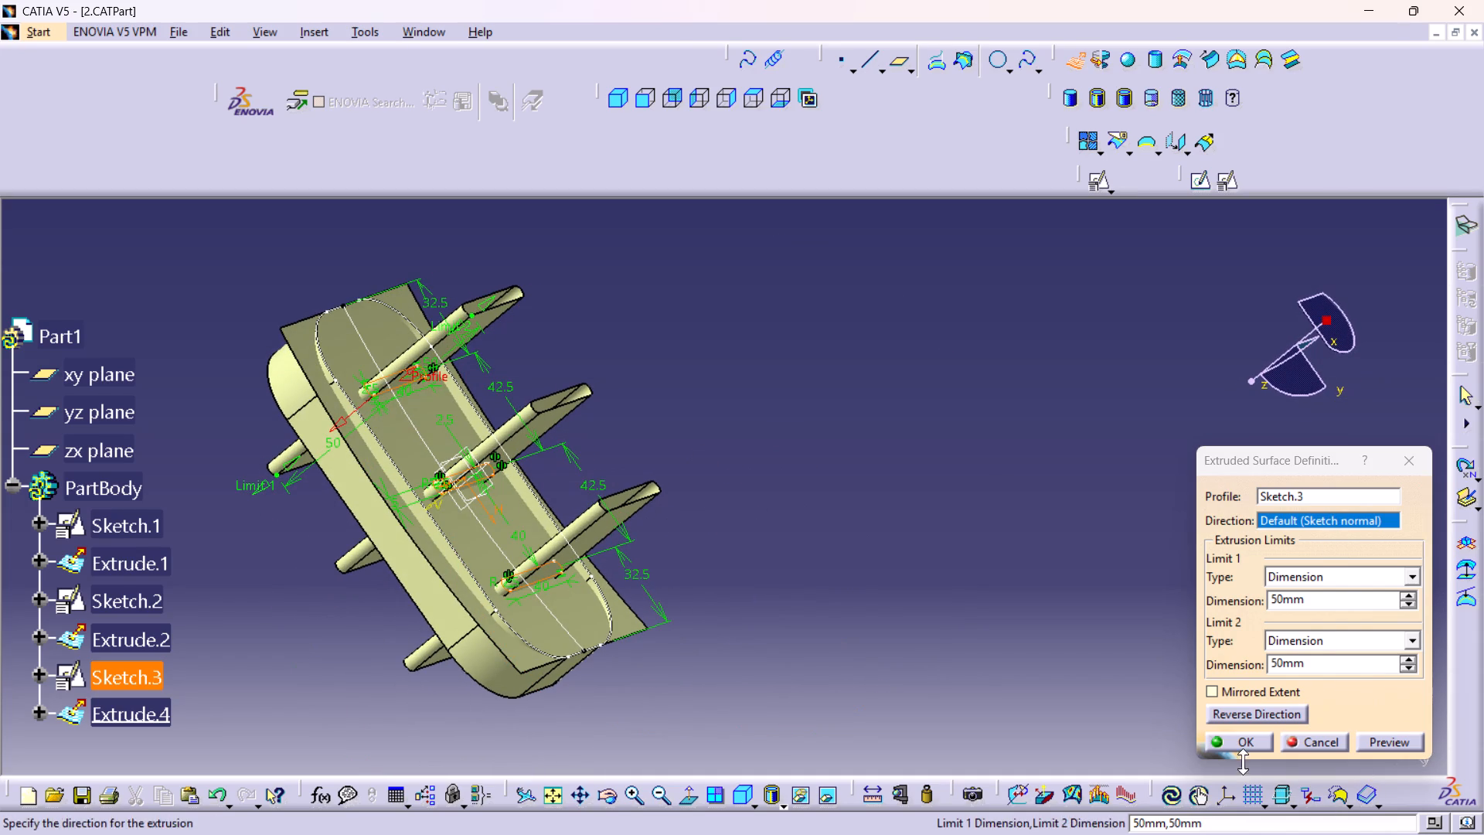
{"action": "left_click", "coordinate": [1250, 735]}
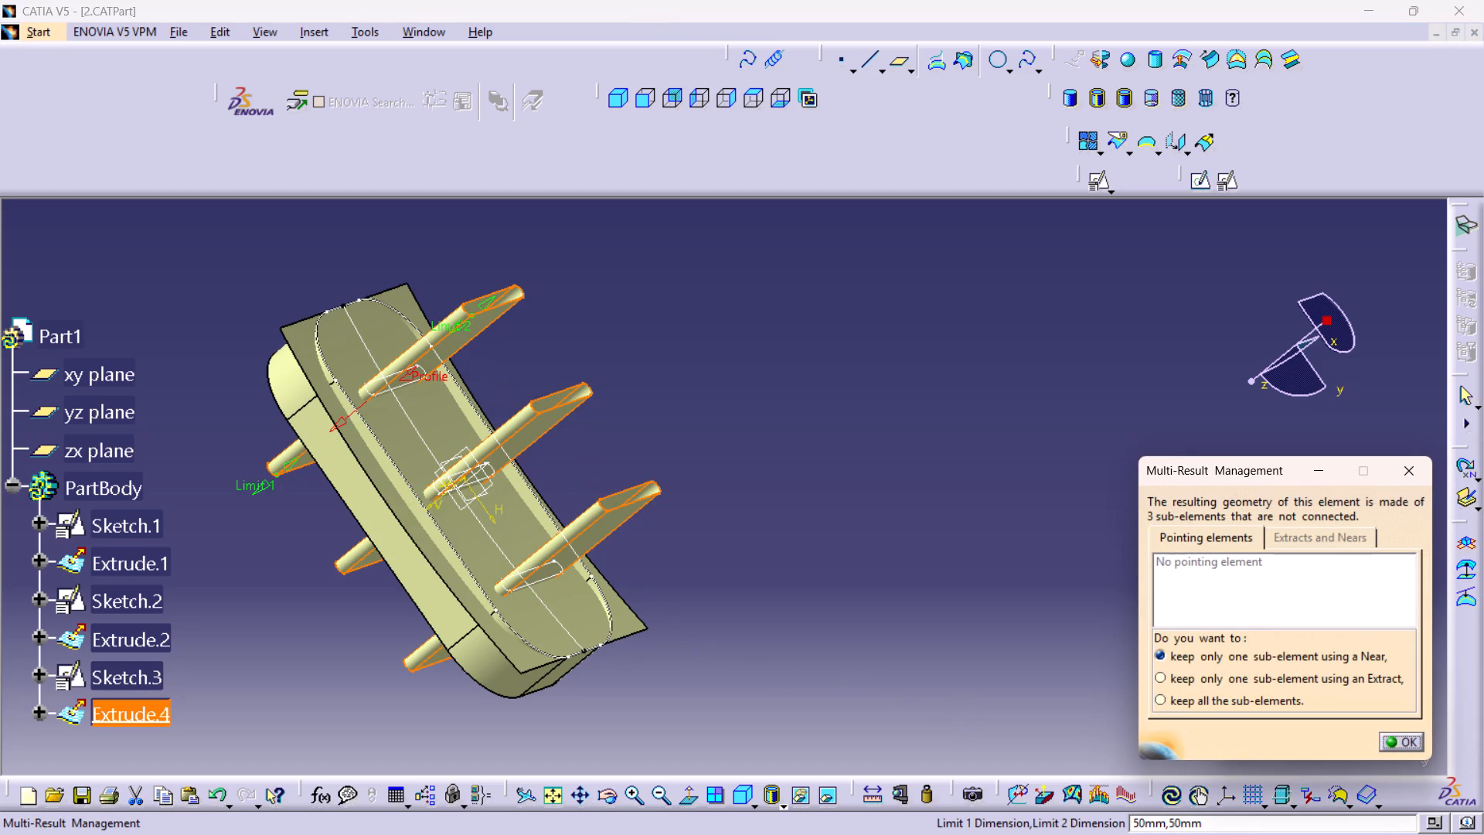
{"action": "middle_click_drag", "start_coordinate": [704, 607], "coordinate": [846, 356]}
{"action": "right_click_drag", "start_coordinate": [714, 608], "coordinate": [822, 346]}
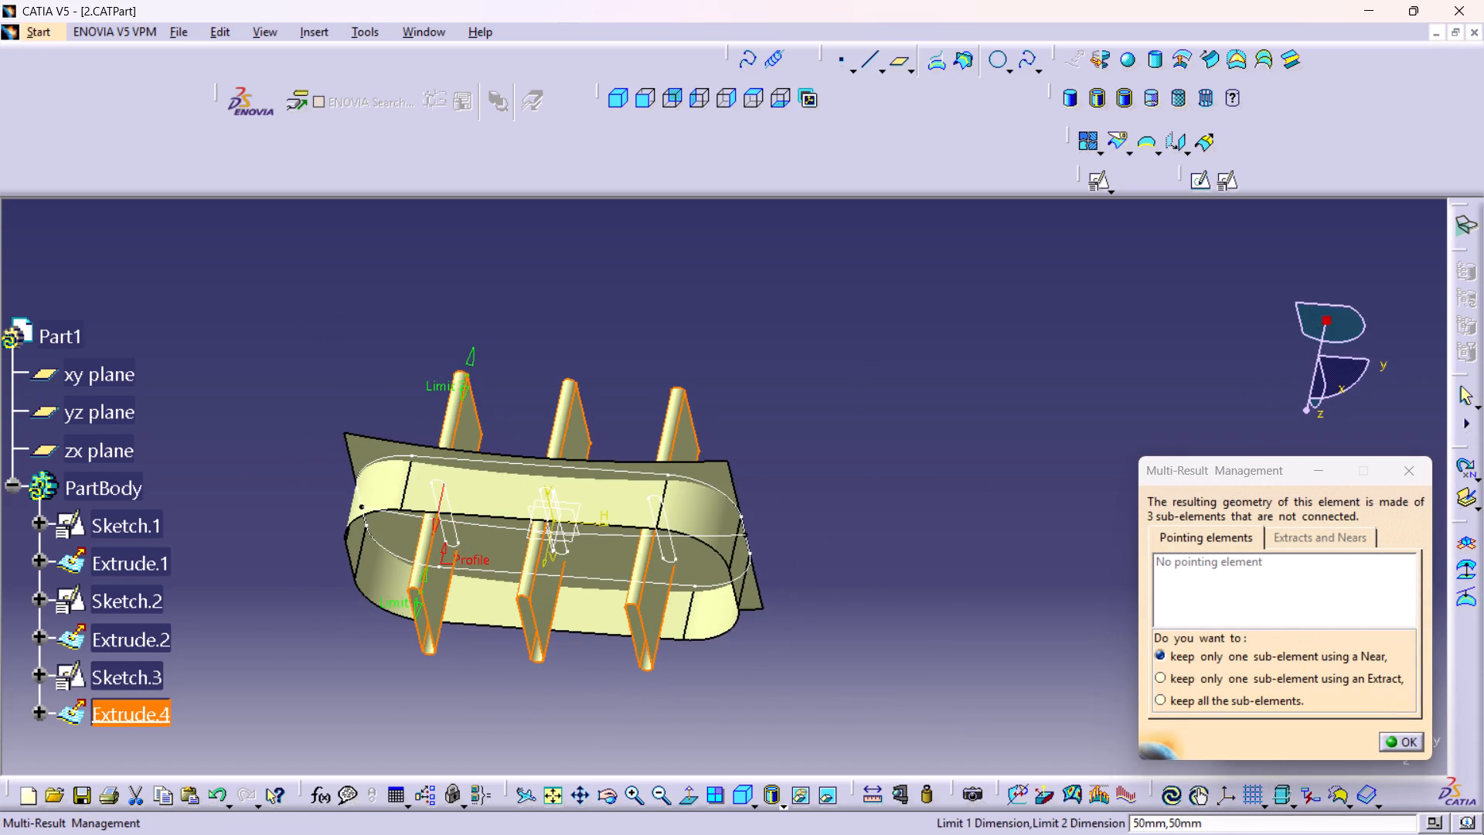
{"action": "left_click", "coordinate": [1404, 740]}
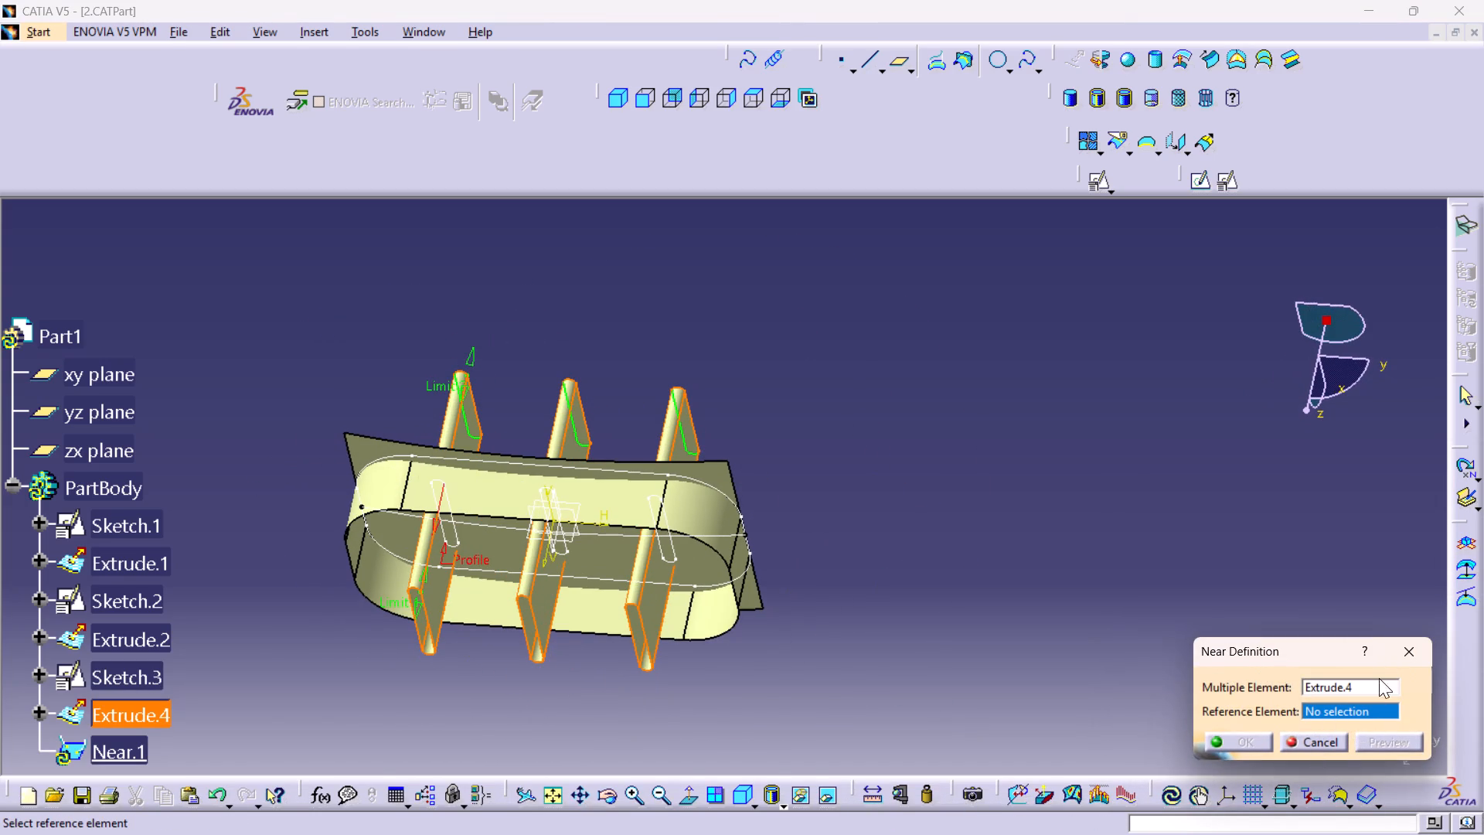
{"action": "left_click_drag", "start_coordinate": [1411, 648], "coordinate": [1413, 658]}
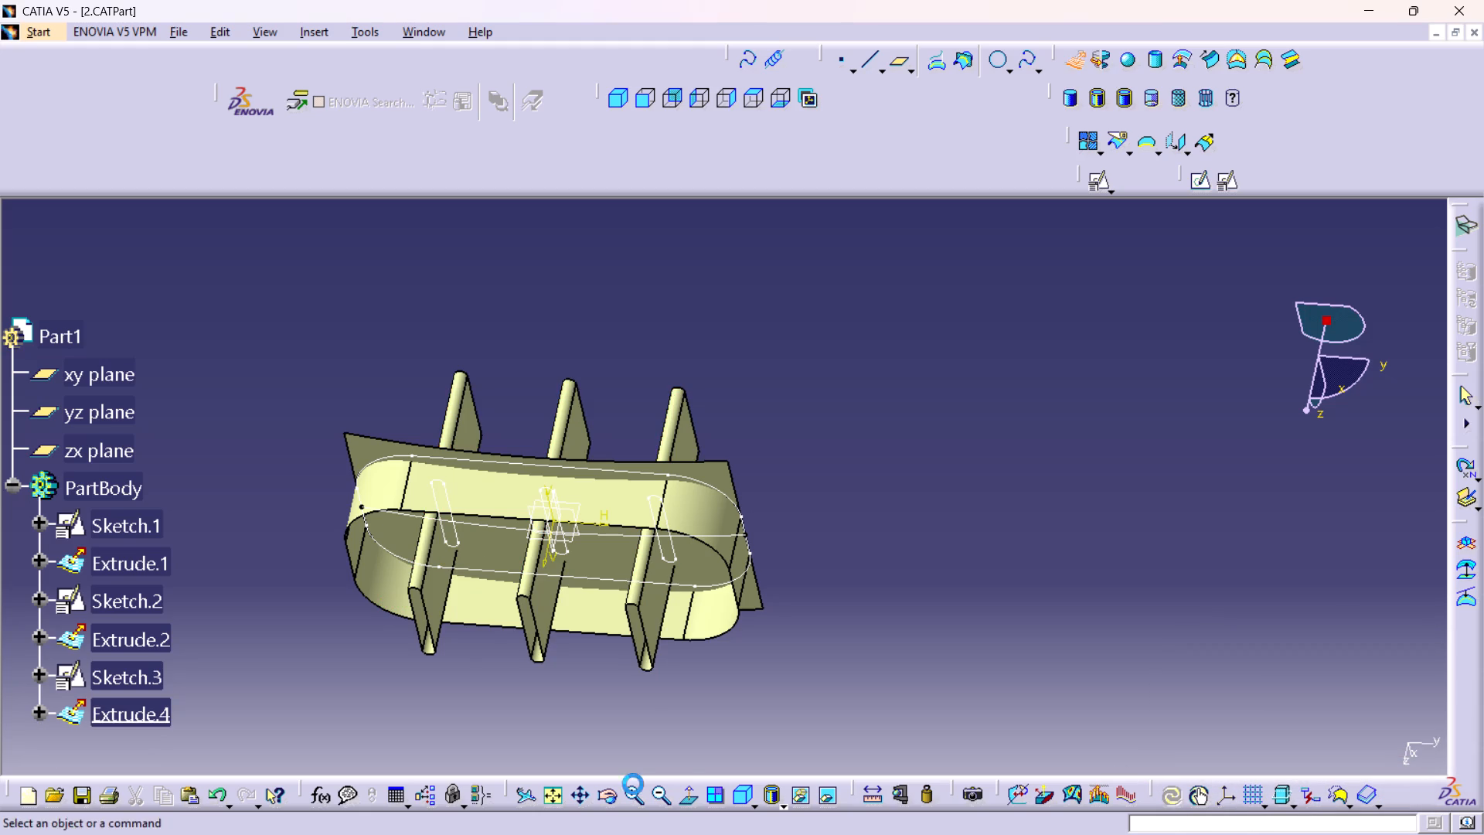
Examine at an angle and from above how the three extruded hole walls pass through the floor surface.
{"action": "middle_click_drag", "start_coordinate": [738, 688], "coordinate": [925, 387]}
{"action": "right_click_drag", "start_coordinate": [752, 695], "coordinate": [925, 387]}
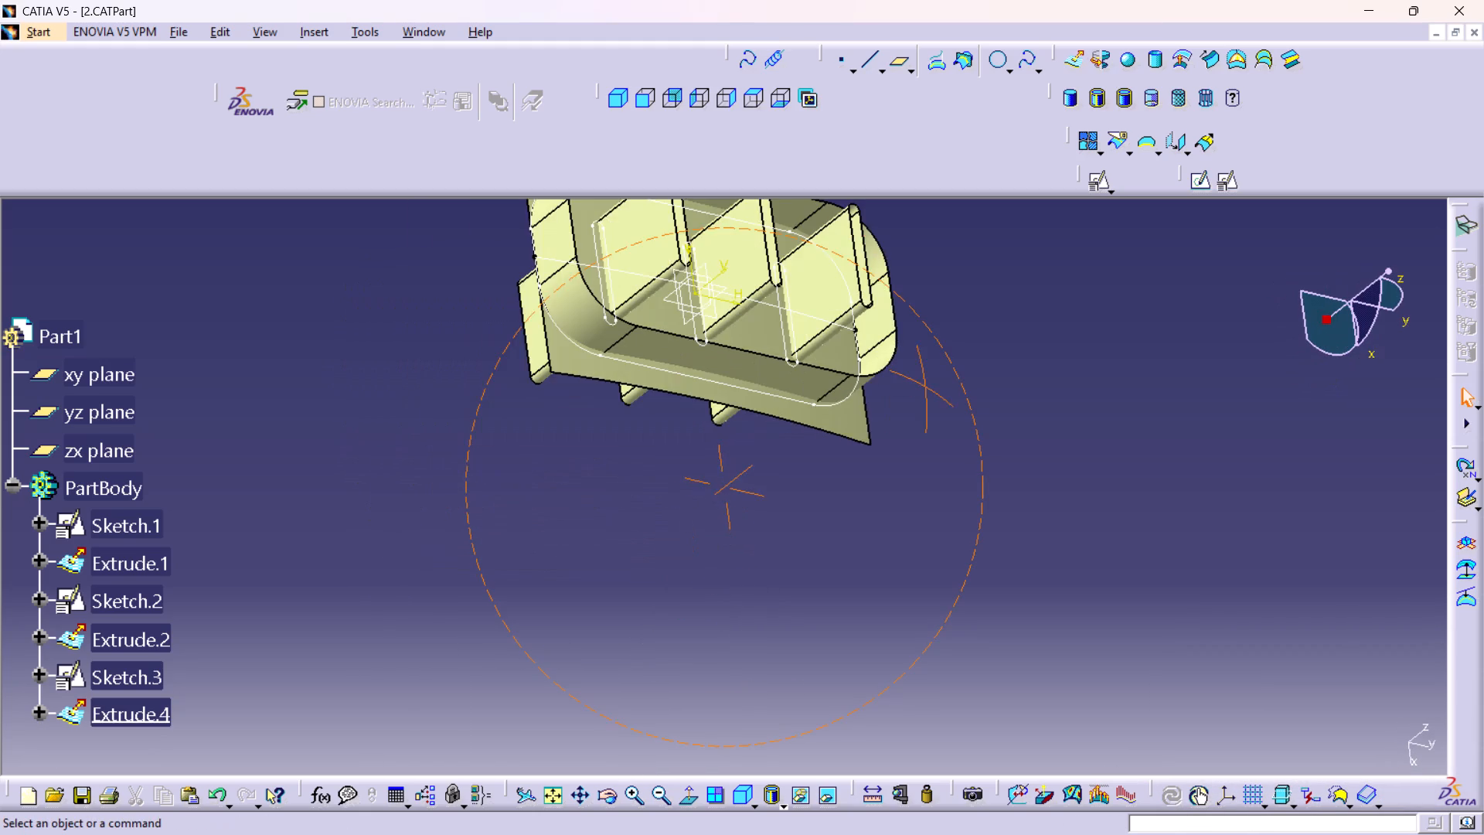
{"action": "right_click_drag", "start_coordinate": [925, 387], "coordinate": [927, 388]}
{"action": "middle_click_drag", "start_coordinate": [925, 387], "coordinate": [927, 388]}
{"action": "middle_click_drag", "start_coordinate": [858, 581], "coordinate": [808, 721]}
{"action": "middle_click_drag", "start_coordinate": [533, 677], "coordinate": [417, 677]}
{"action": "right_click_drag", "start_coordinate": [538, 669], "coordinate": [417, 677]}
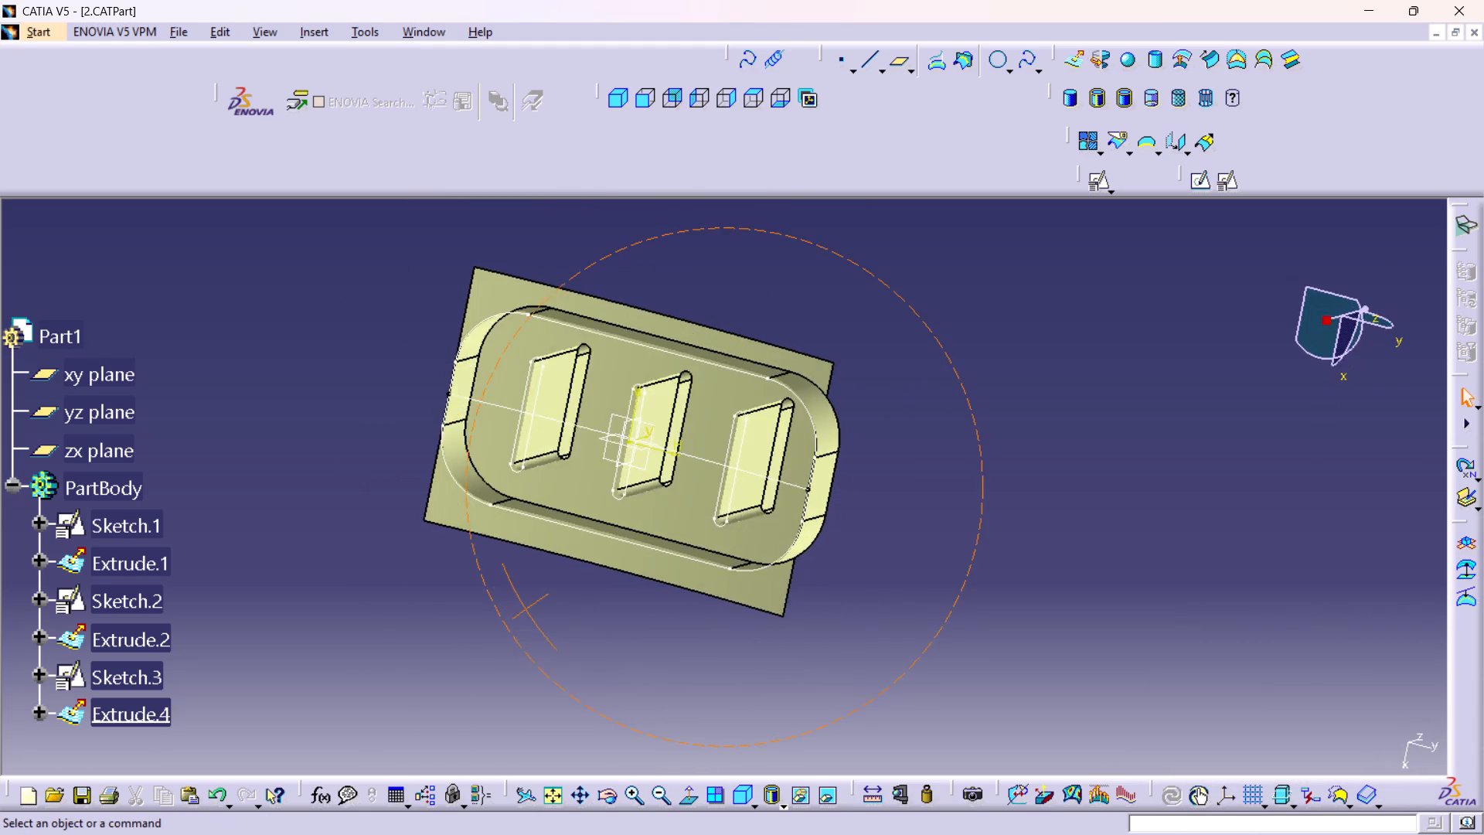
{"action": "middle_click_drag", "start_coordinate": [417, 677], "coordinate": [350, 656]}
{"action": "right_click_drag", "start_coordinate": [417, 677], "coordinate": [350, 654]}
{"action": "middle_click_drag", "start_coordinate": [1024, 558], "coordinate": [992, 496]}
{"action": "right_click_drag", "start_coordinate": [1024, 558], "coordinate": [992, 496]}
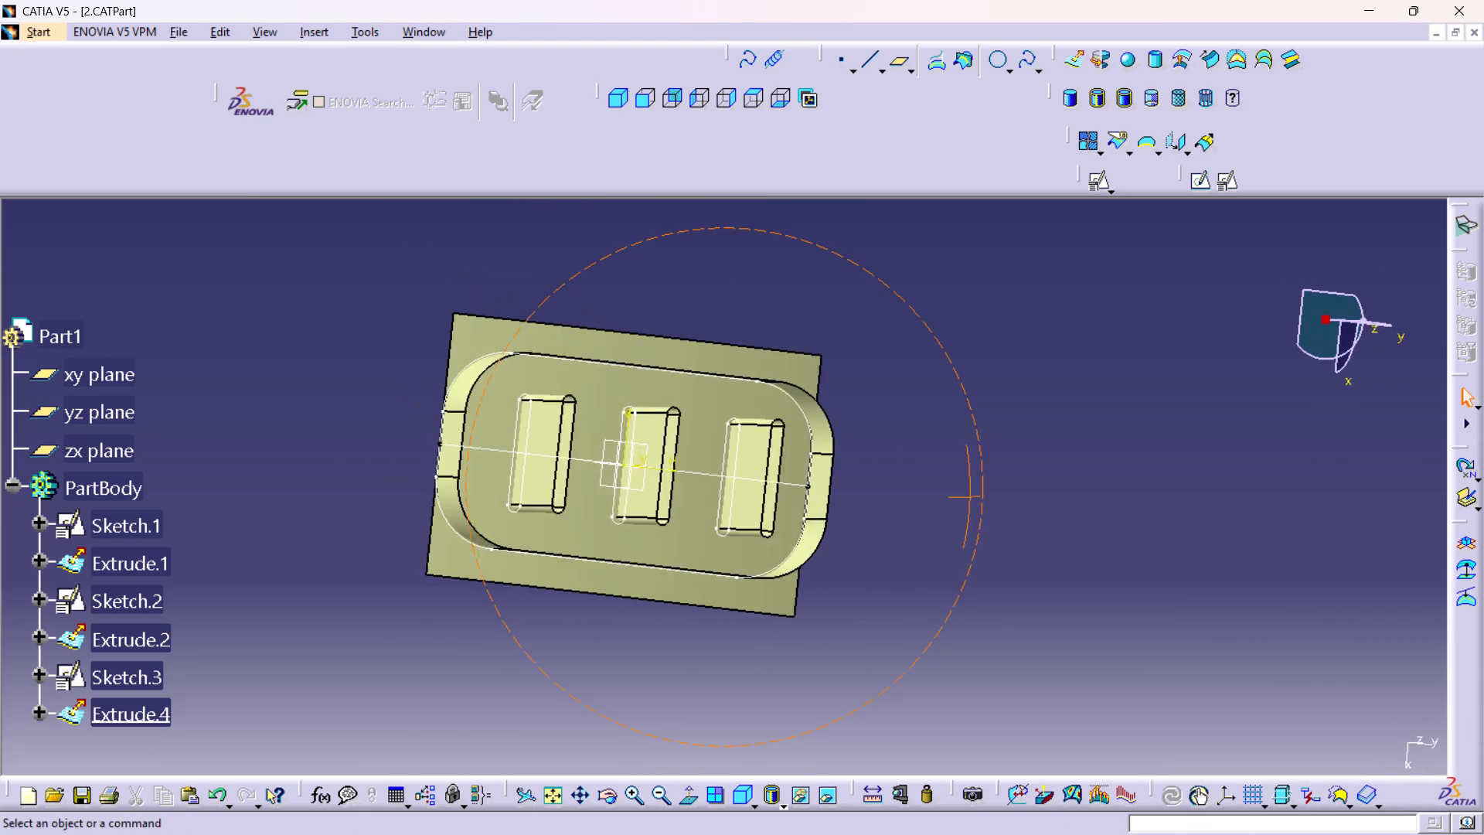
{"action": "right_click_drag", "start_coordinate": [992, 496], "coordinate": [960, 492]}
{"action": "middle_click_drag", "start_coordinate": [992, 496], "coordinate": [958, 492]}
{"action": "middle_click_drag", "start_coordinate": [965, 550], "coordinate": [927, 400]}
{"action": "right_click", "coordinate": [972, 551]}
{"action": "middle_click_drag", "start_coordinate": [924, 567], "coordinate": [938, 564]}
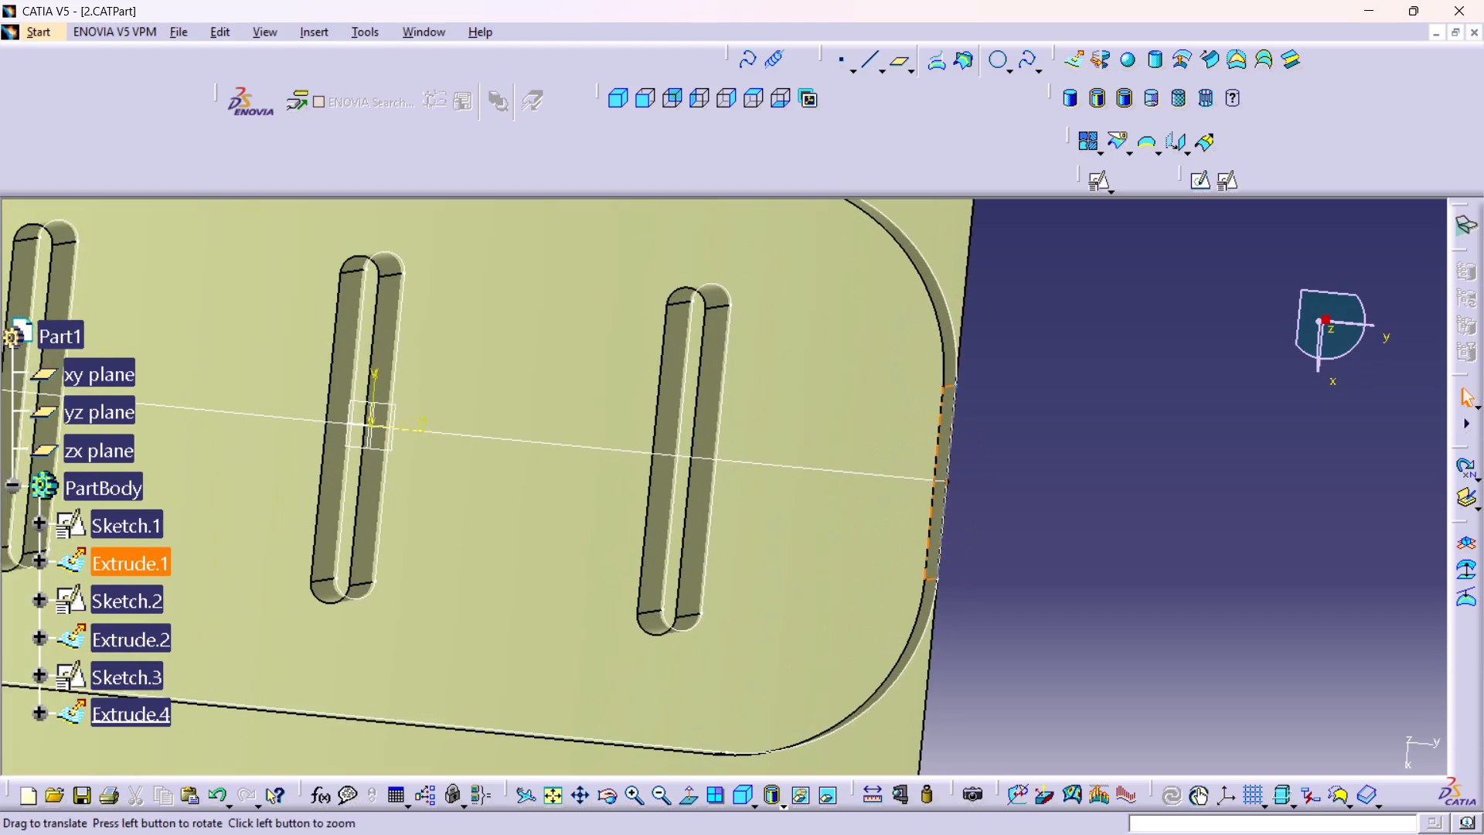
{"action": "middle_click_drag", "start_coordinate": [938, 564], "coordinate": [1241, 584]}
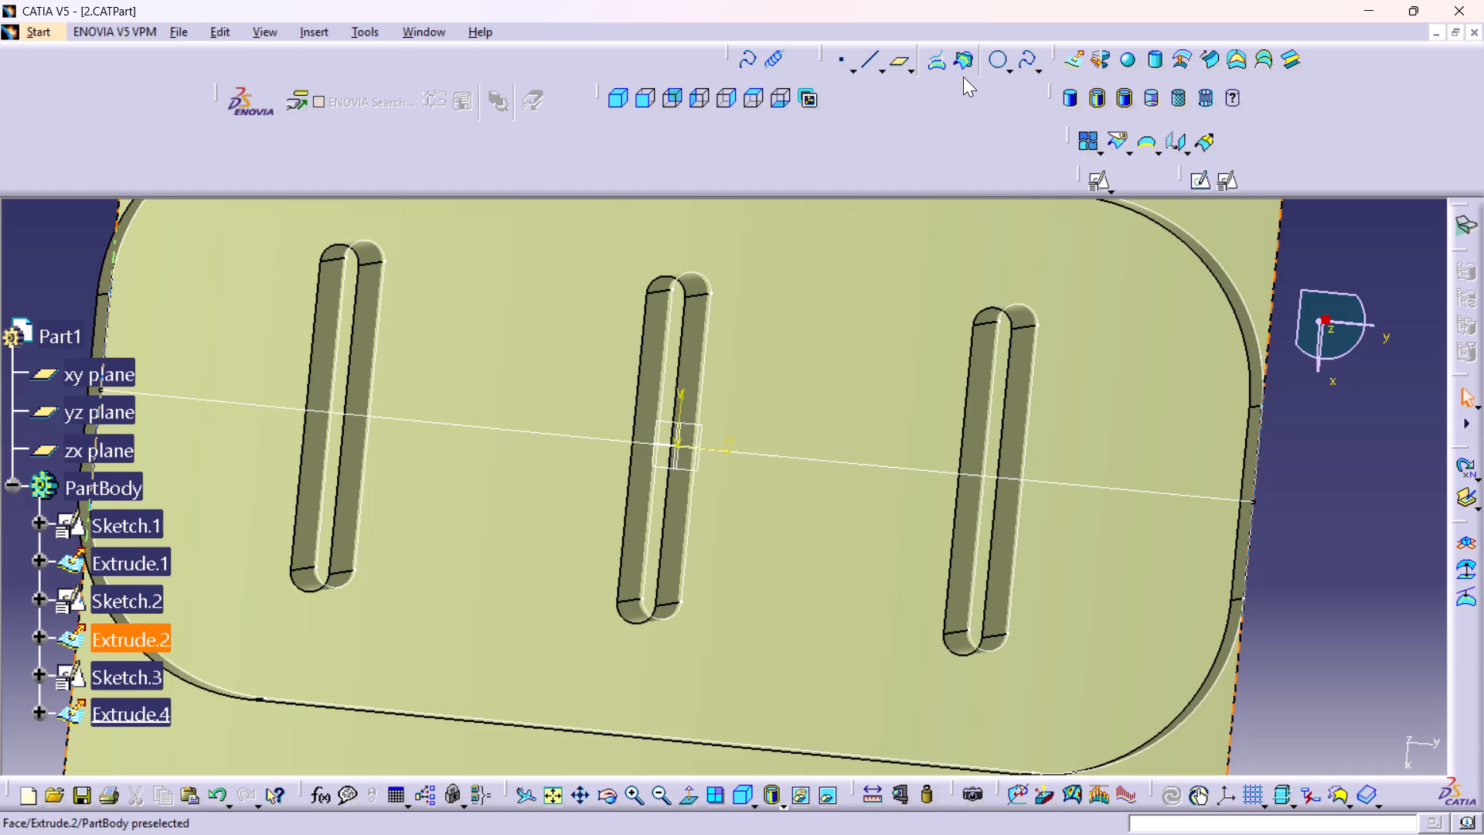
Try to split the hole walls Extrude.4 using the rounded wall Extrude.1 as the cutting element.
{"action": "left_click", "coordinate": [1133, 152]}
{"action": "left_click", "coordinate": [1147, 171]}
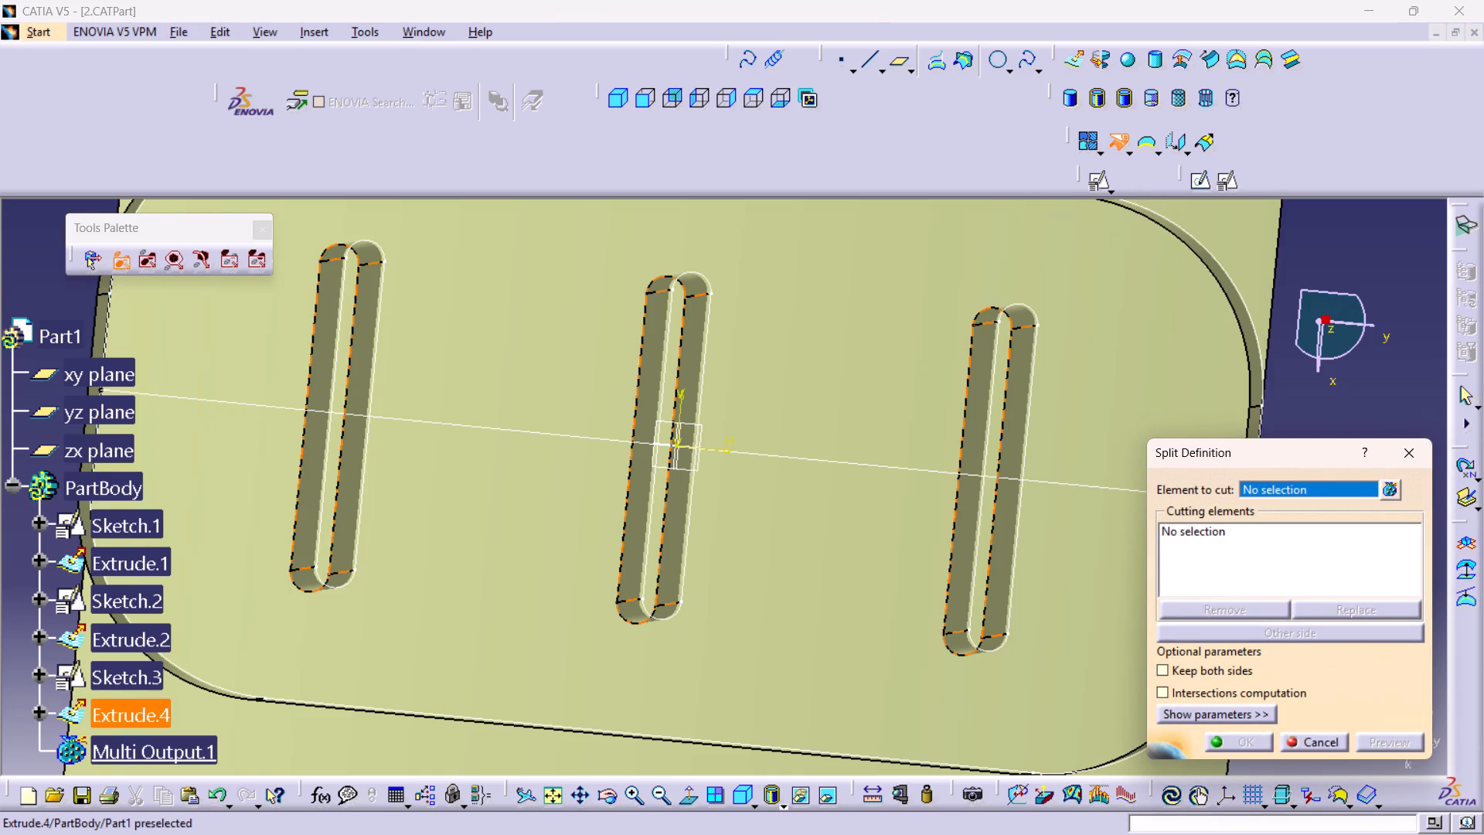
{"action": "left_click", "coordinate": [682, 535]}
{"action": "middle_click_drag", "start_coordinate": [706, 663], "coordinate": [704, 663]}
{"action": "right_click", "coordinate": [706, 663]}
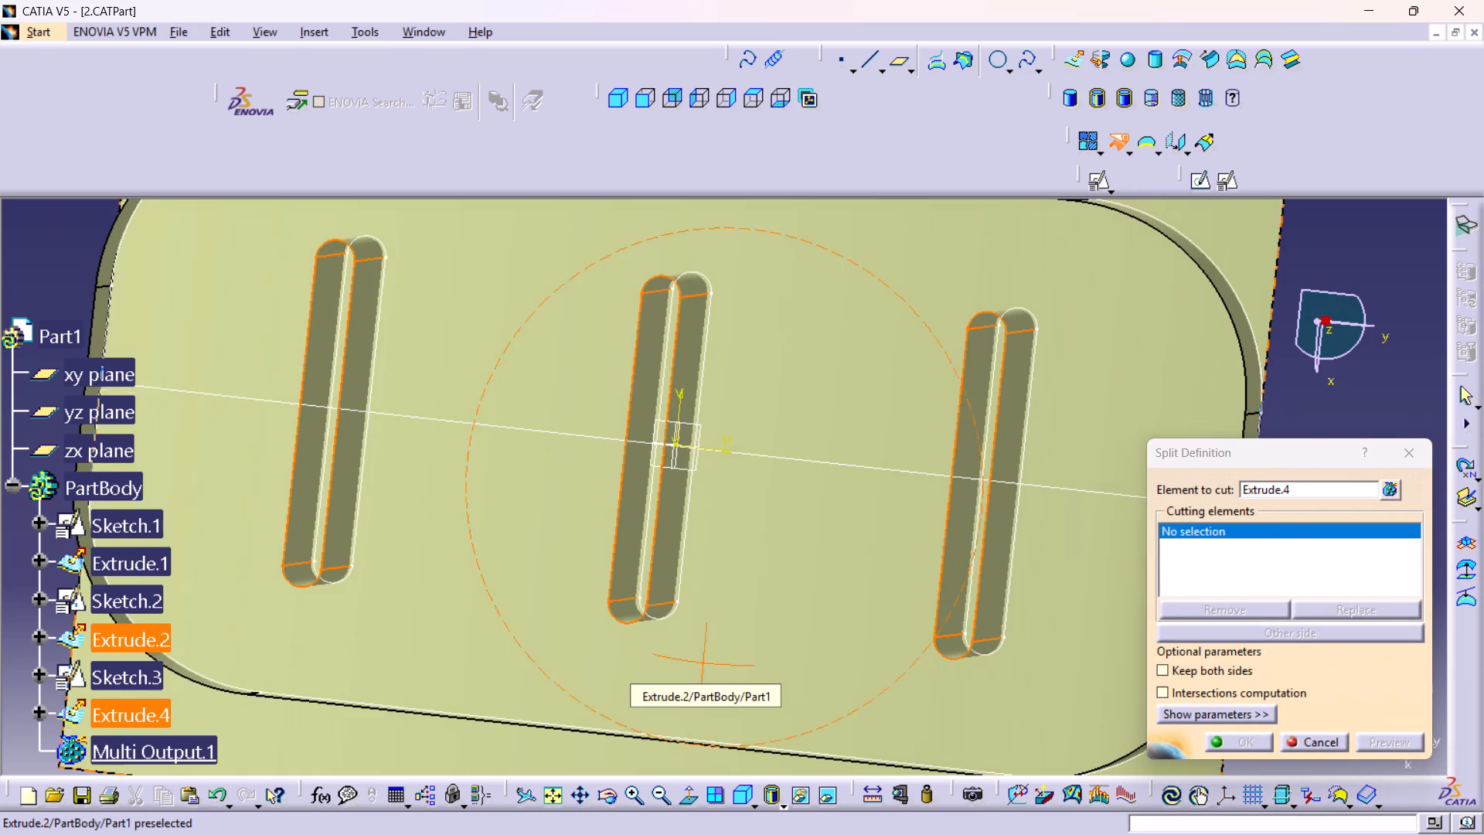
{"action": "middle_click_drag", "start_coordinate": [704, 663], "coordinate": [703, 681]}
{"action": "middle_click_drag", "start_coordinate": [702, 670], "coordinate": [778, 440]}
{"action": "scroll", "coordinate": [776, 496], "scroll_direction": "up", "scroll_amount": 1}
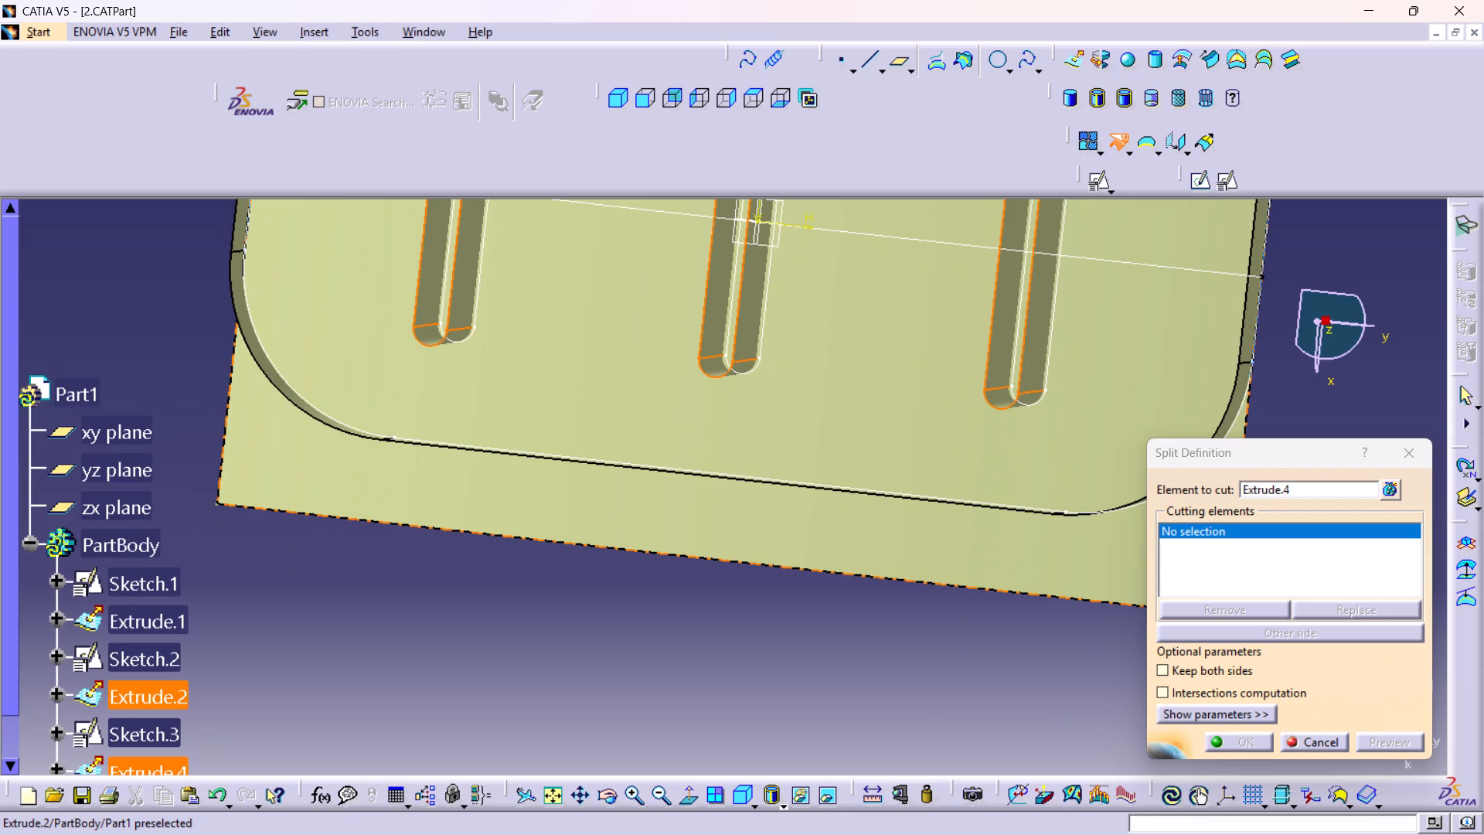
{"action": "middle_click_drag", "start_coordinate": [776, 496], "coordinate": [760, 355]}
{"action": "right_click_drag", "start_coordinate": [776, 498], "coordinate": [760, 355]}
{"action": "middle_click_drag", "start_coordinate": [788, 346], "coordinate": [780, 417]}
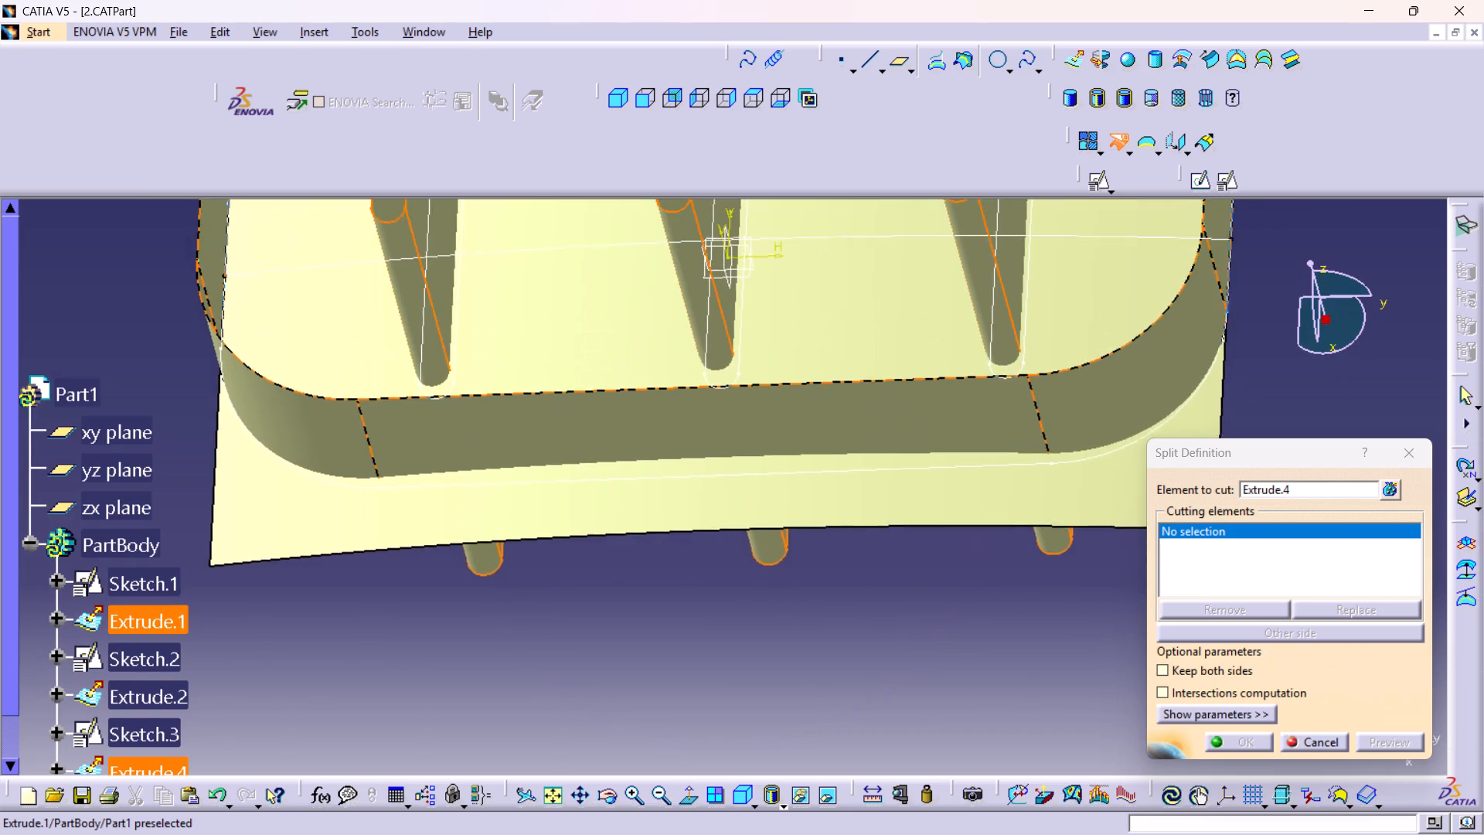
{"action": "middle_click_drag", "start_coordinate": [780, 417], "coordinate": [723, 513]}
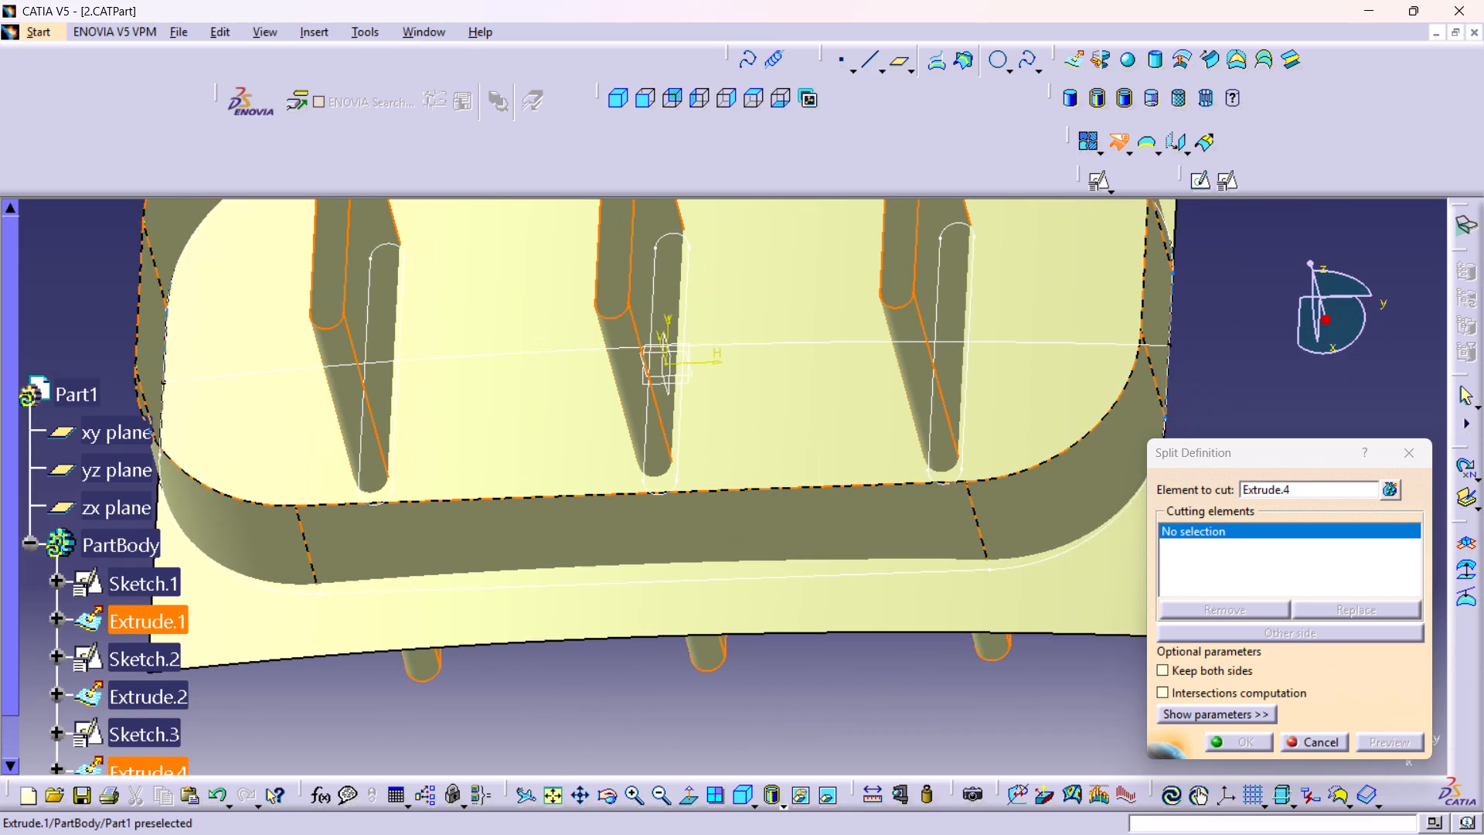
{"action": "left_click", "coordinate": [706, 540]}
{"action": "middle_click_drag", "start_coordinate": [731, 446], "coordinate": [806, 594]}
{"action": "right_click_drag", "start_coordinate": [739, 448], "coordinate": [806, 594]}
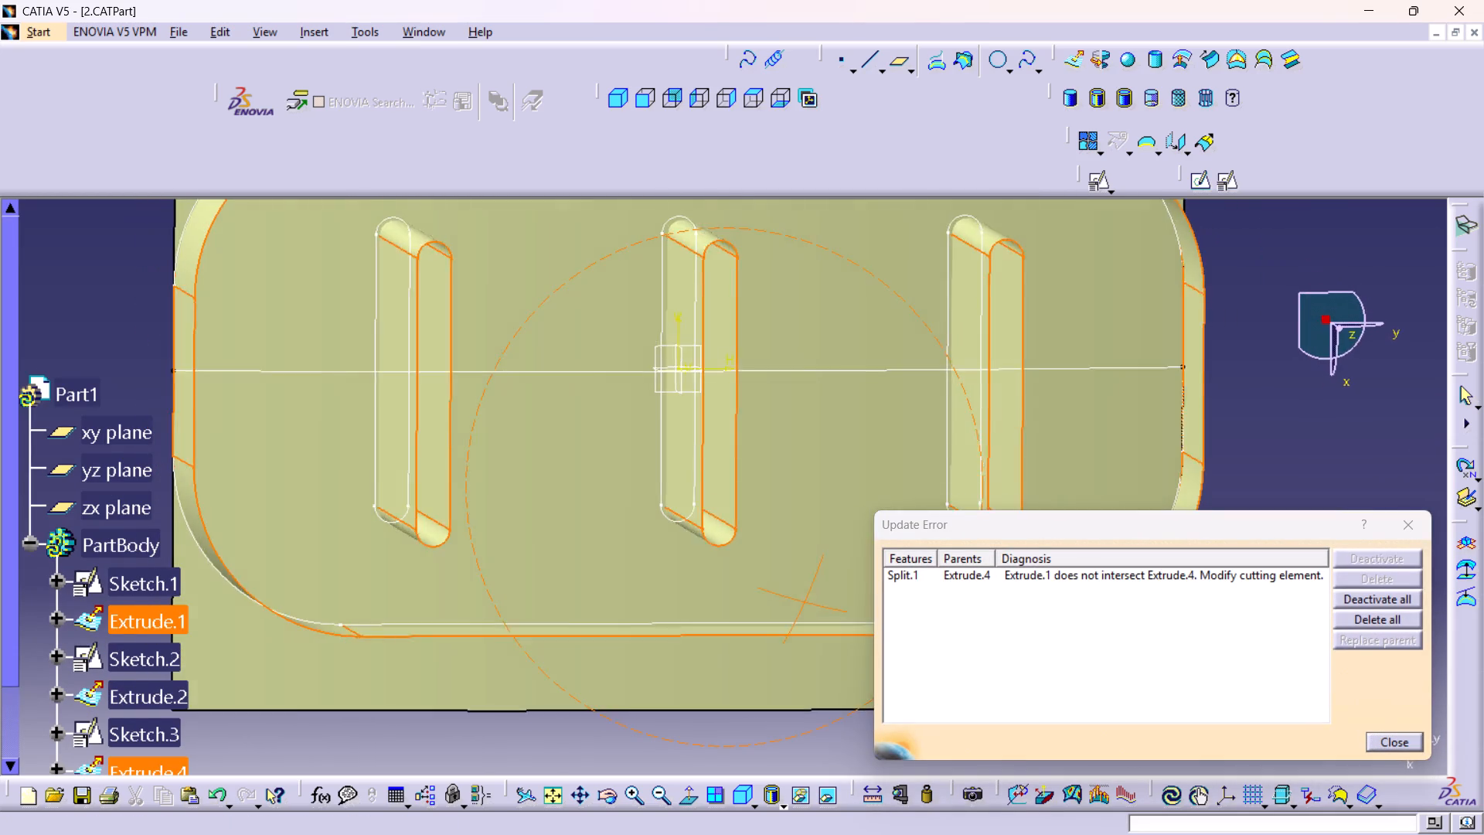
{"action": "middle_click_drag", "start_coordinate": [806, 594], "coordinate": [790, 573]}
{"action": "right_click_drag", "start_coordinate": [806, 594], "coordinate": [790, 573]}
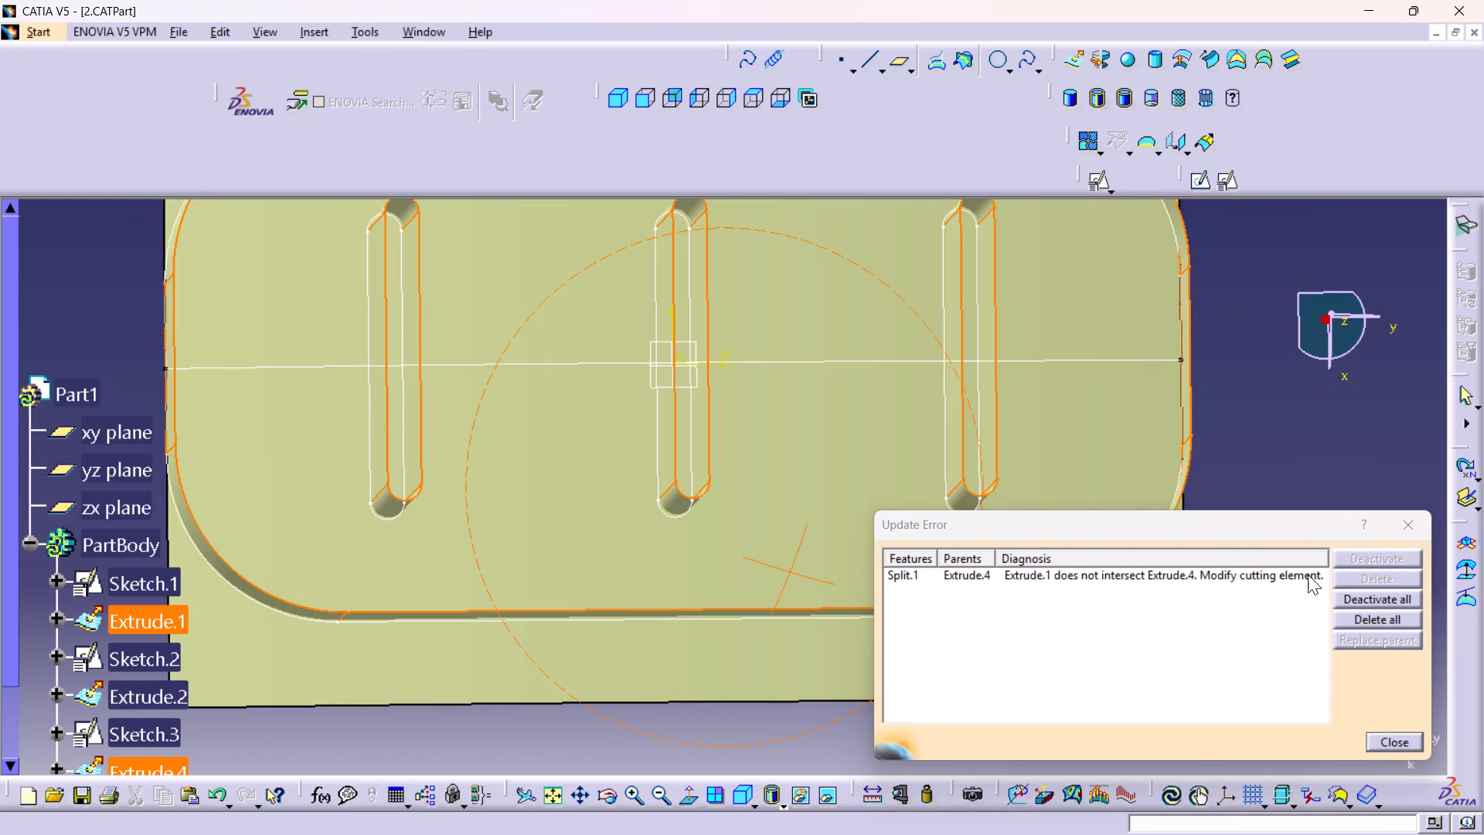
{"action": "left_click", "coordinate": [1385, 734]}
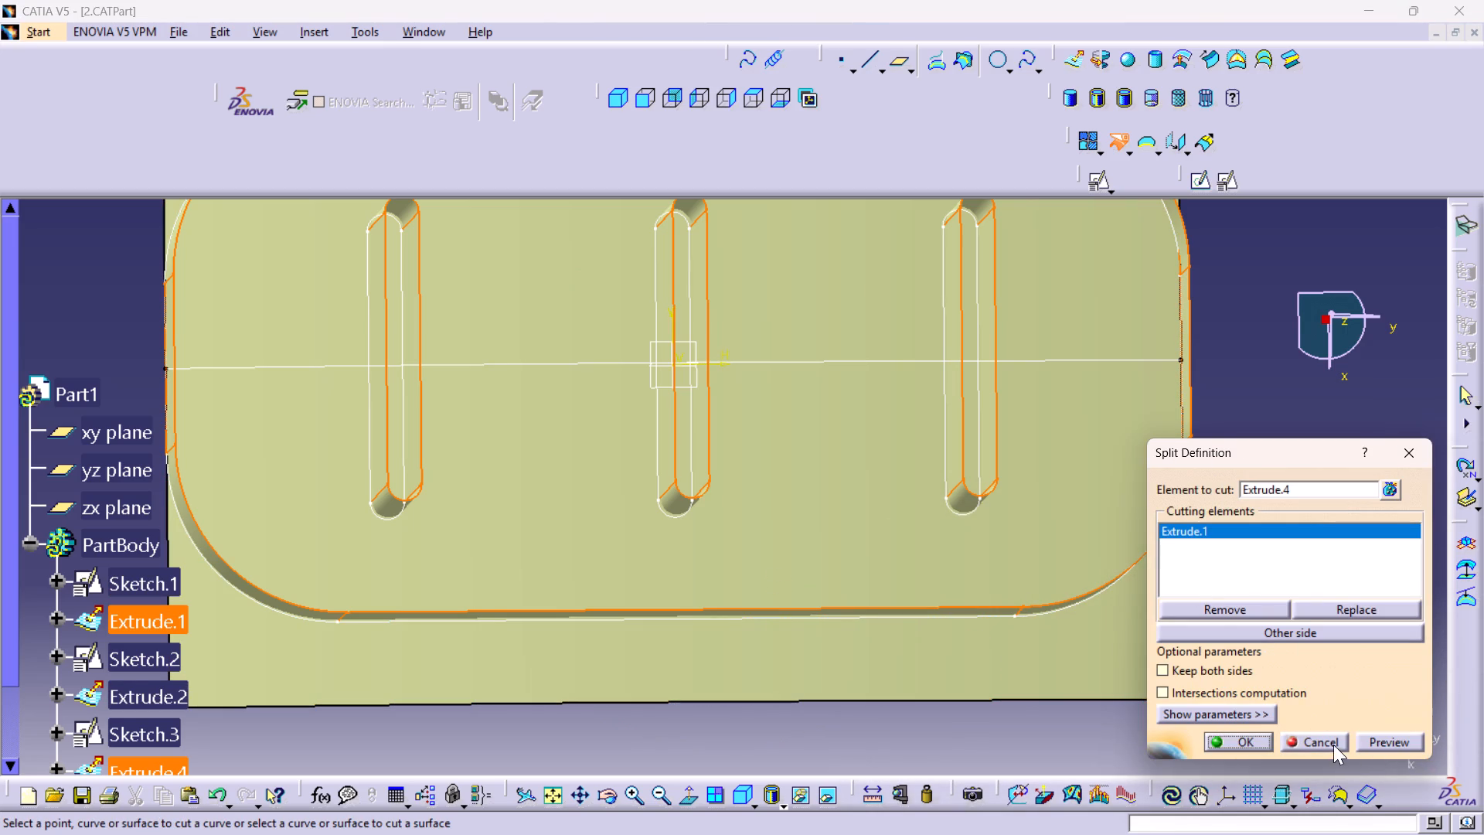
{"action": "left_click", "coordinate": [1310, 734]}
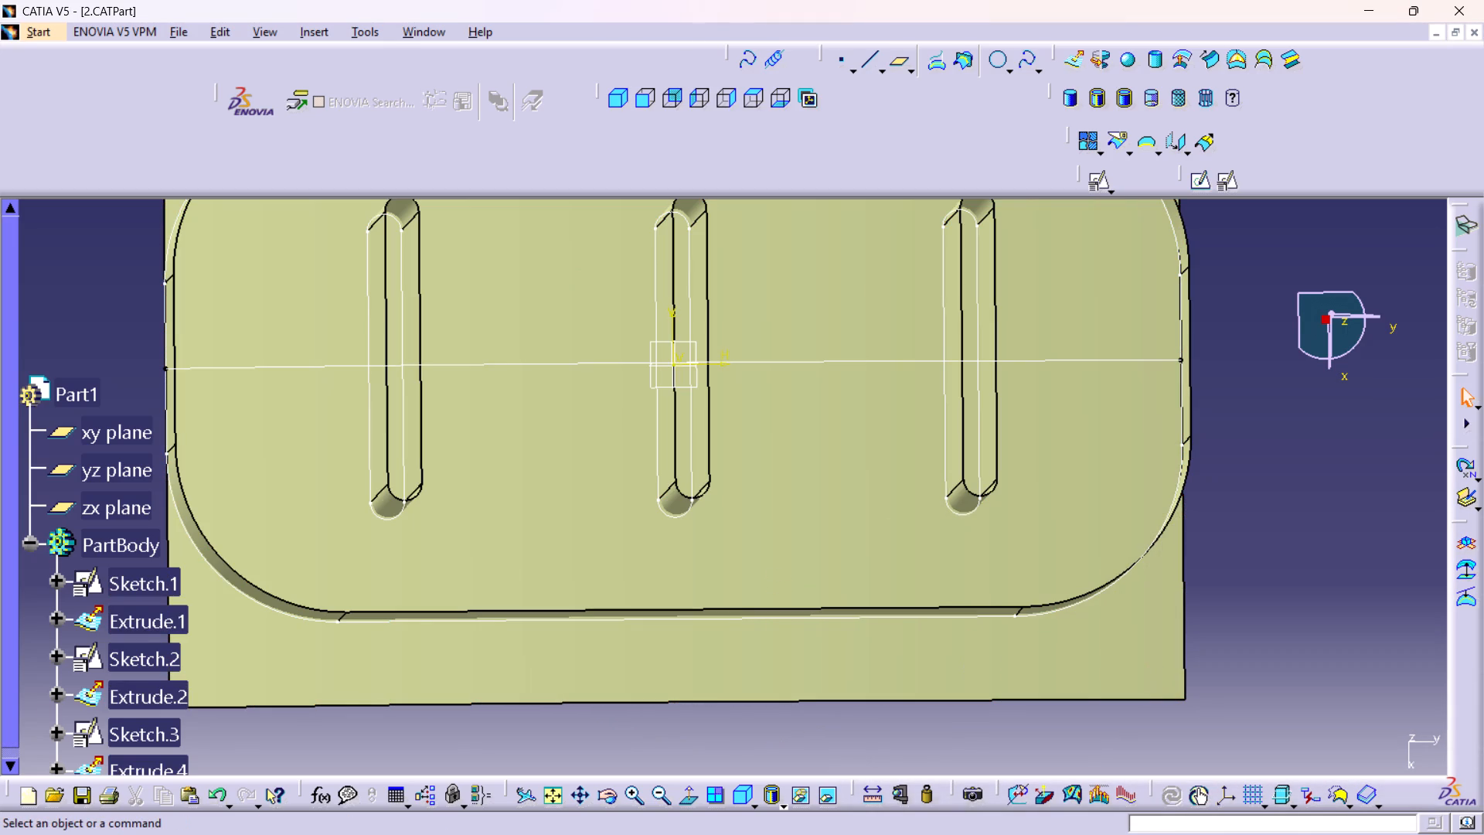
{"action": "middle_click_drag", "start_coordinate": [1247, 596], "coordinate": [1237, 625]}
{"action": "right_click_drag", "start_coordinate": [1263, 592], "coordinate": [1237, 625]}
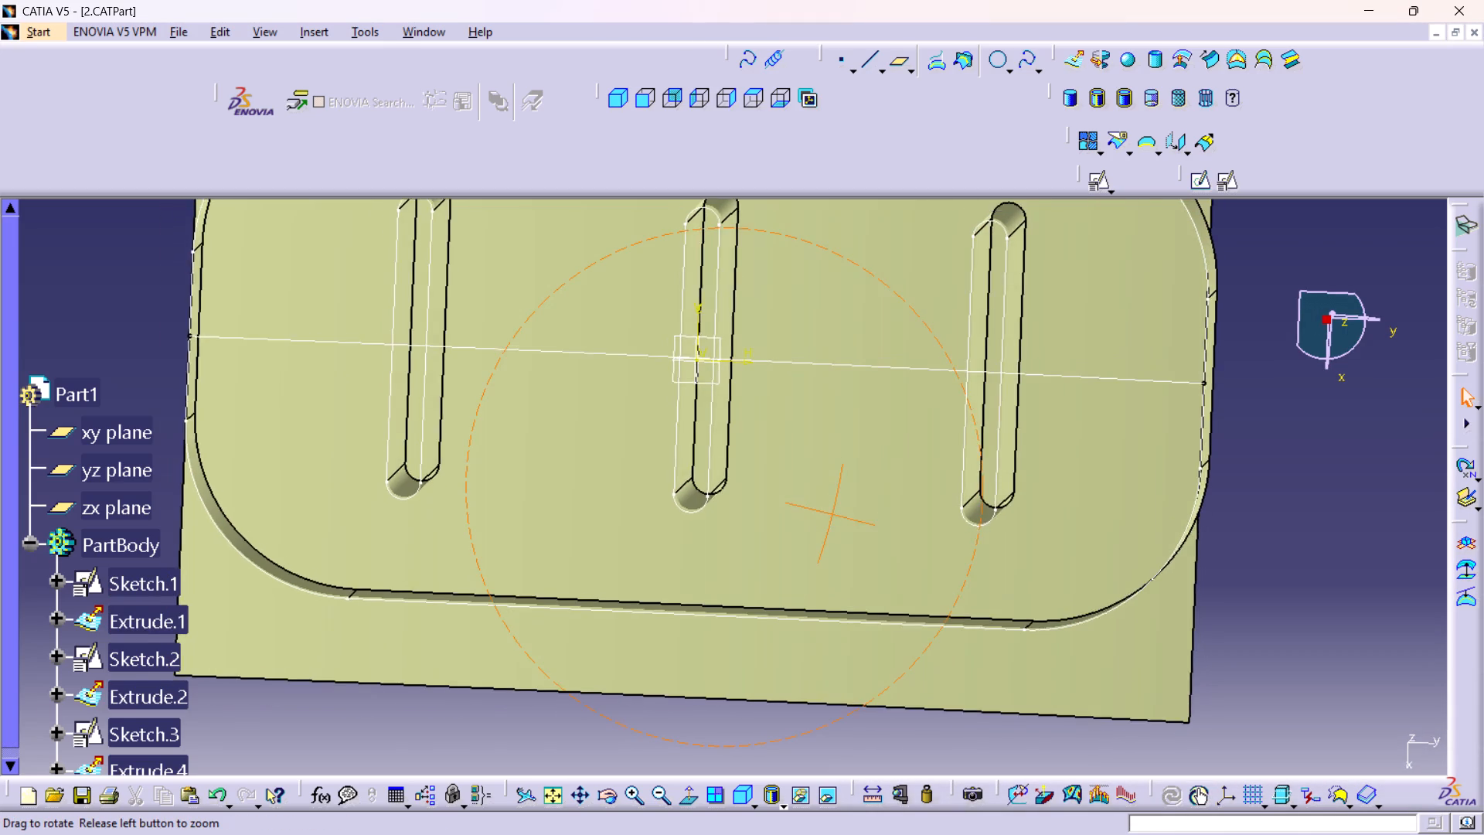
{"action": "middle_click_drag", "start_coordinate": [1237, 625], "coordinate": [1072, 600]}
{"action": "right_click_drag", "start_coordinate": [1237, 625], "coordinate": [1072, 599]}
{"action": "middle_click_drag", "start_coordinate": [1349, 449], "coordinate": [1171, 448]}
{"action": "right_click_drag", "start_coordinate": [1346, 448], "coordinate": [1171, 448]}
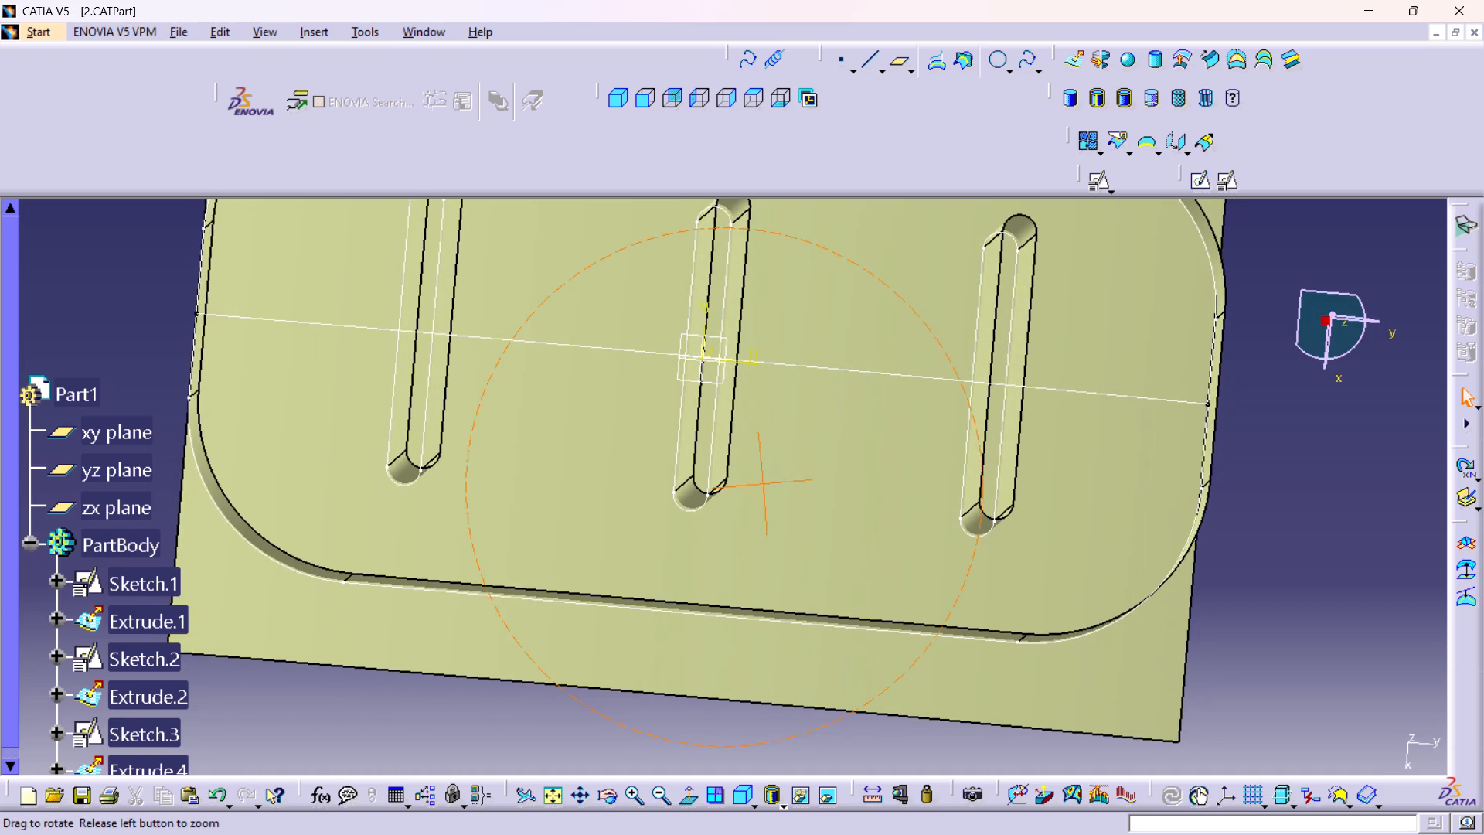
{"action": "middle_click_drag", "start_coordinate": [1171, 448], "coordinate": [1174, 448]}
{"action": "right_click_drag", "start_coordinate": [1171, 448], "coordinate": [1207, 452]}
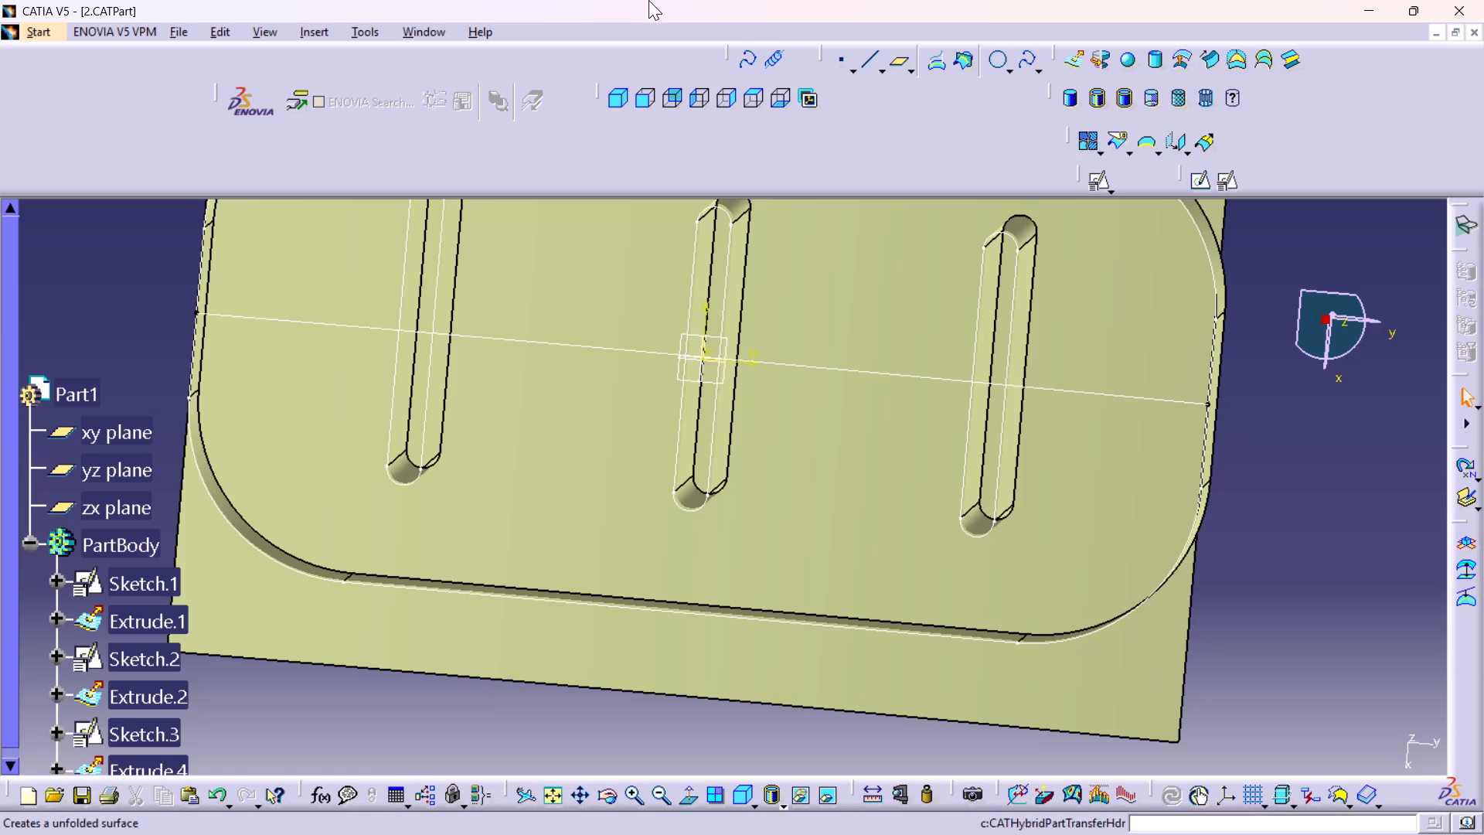
Hide the floor's arc profile sketch, Sketch.2.
{"action": "right_click", "coordinate": [1155, 401]}
{"action": "left_click", "coordinate": [1227, 460]}
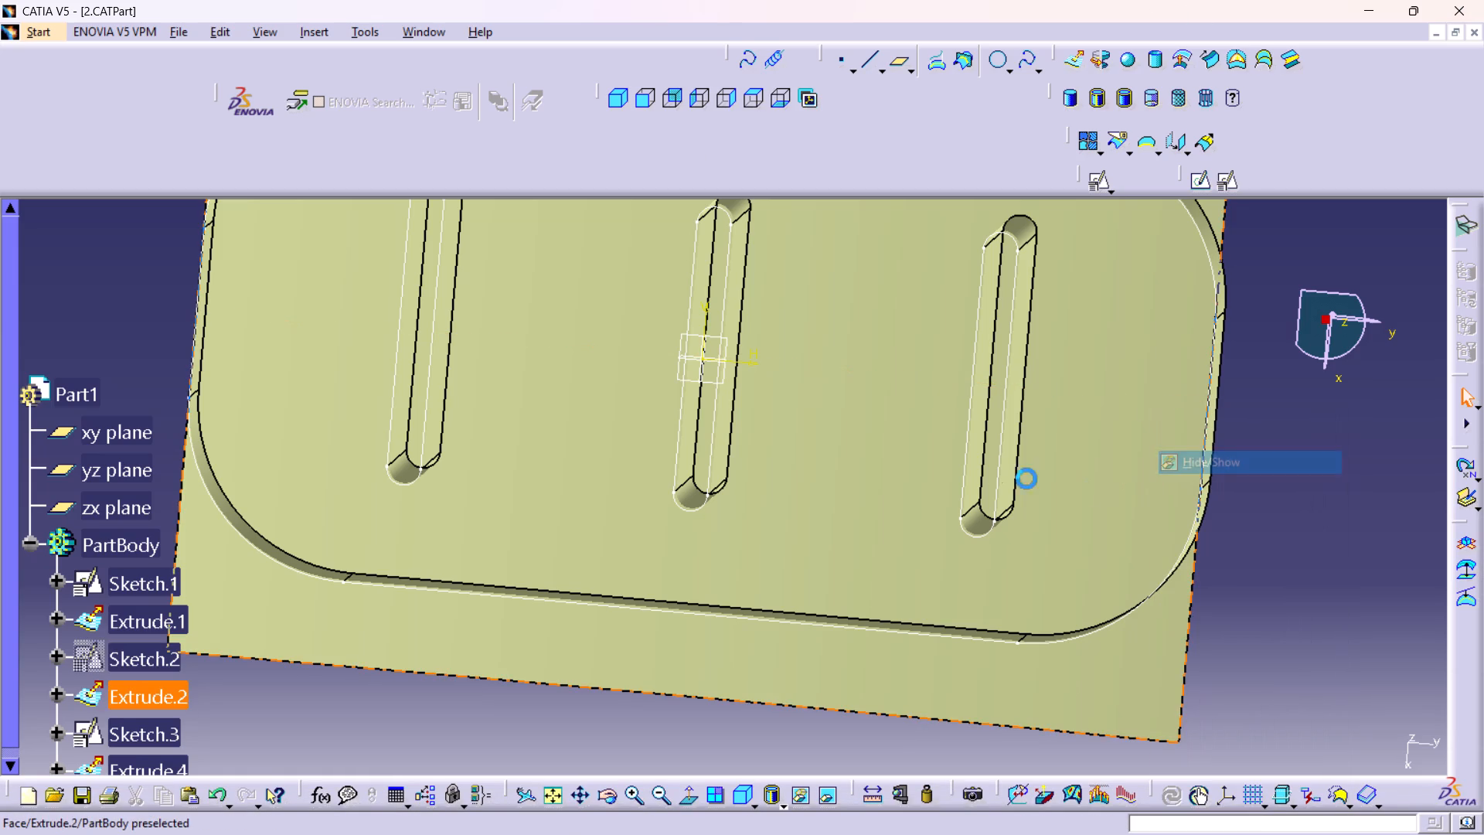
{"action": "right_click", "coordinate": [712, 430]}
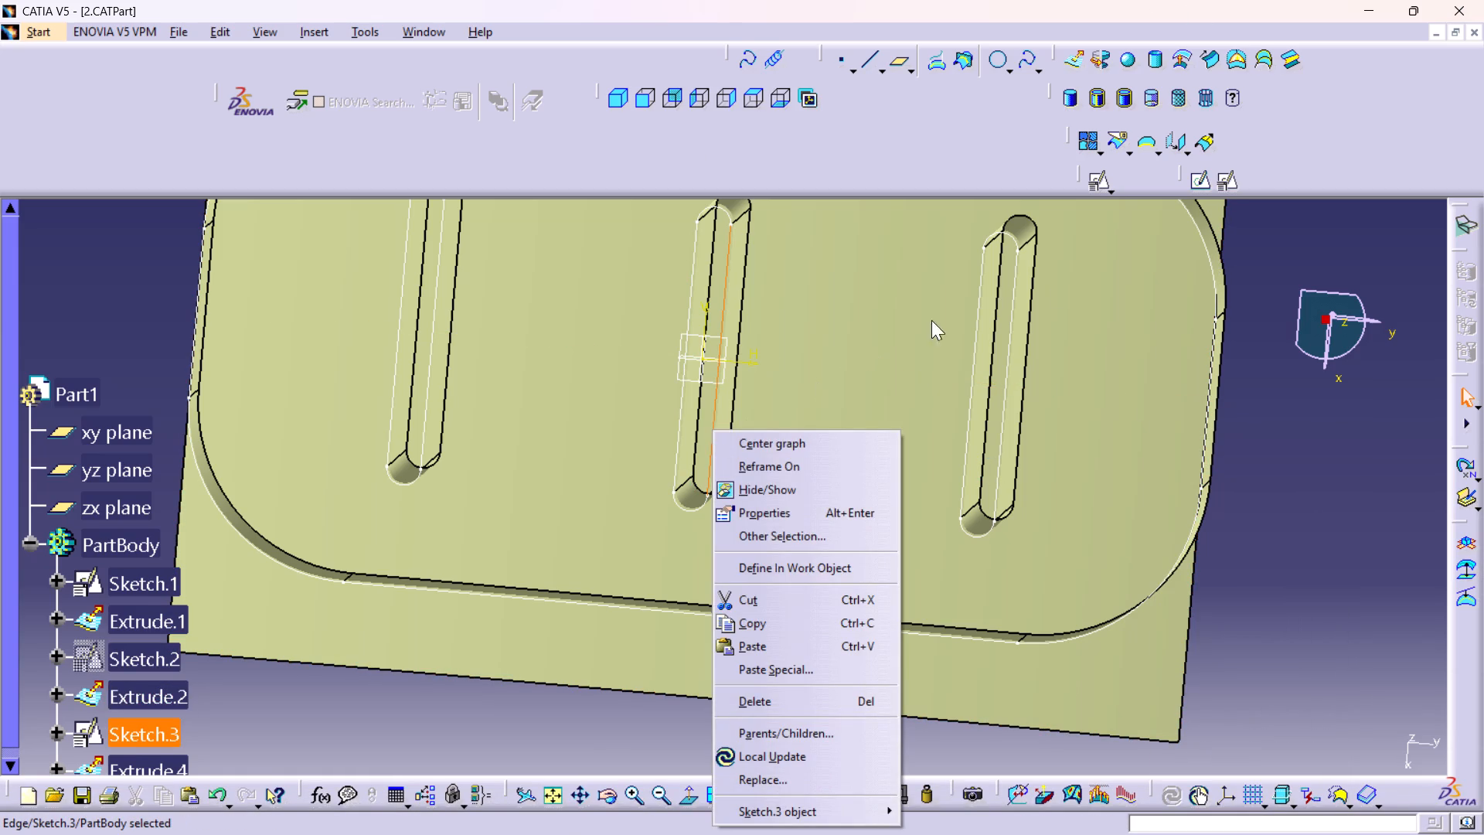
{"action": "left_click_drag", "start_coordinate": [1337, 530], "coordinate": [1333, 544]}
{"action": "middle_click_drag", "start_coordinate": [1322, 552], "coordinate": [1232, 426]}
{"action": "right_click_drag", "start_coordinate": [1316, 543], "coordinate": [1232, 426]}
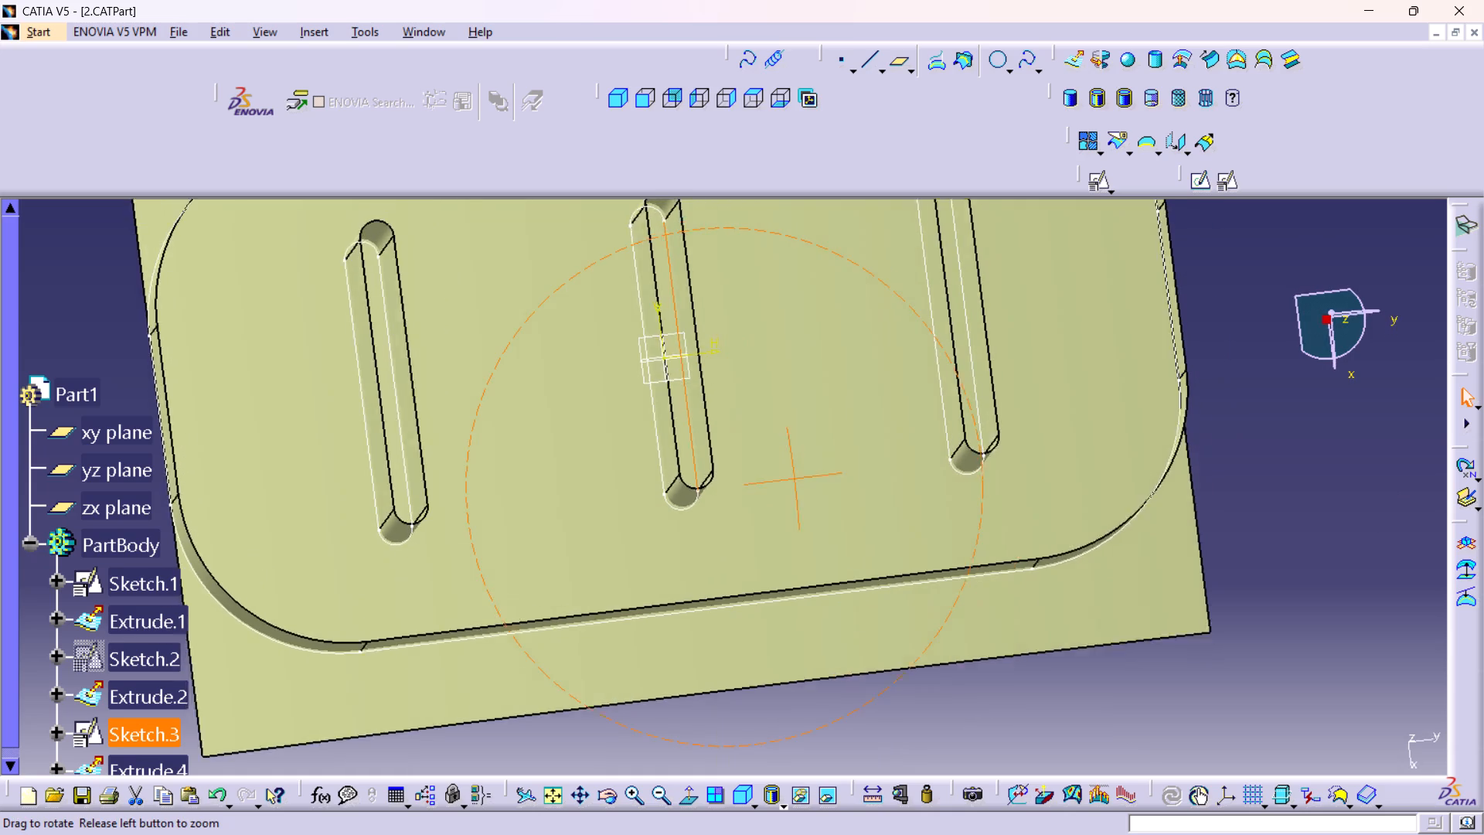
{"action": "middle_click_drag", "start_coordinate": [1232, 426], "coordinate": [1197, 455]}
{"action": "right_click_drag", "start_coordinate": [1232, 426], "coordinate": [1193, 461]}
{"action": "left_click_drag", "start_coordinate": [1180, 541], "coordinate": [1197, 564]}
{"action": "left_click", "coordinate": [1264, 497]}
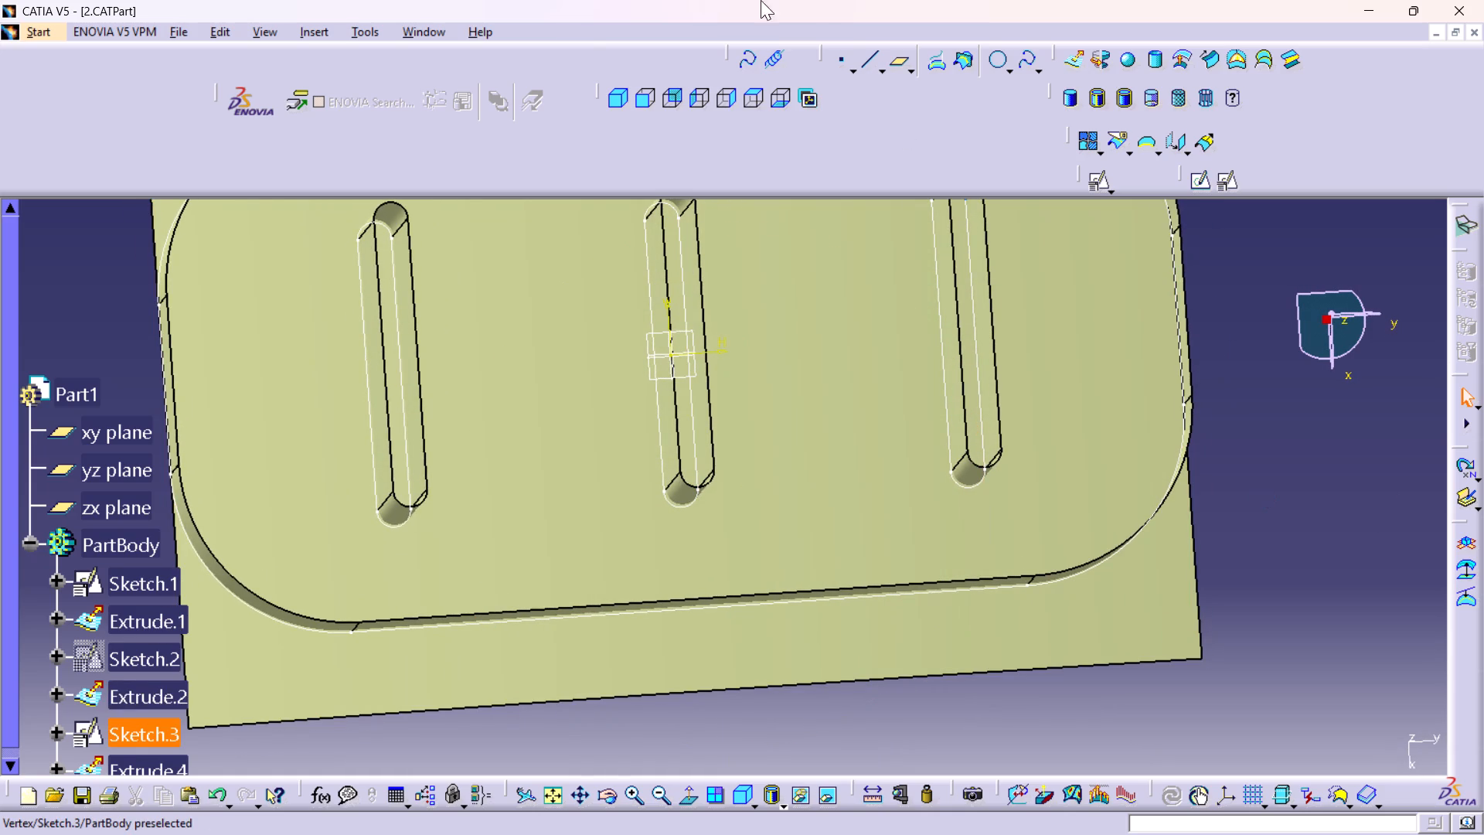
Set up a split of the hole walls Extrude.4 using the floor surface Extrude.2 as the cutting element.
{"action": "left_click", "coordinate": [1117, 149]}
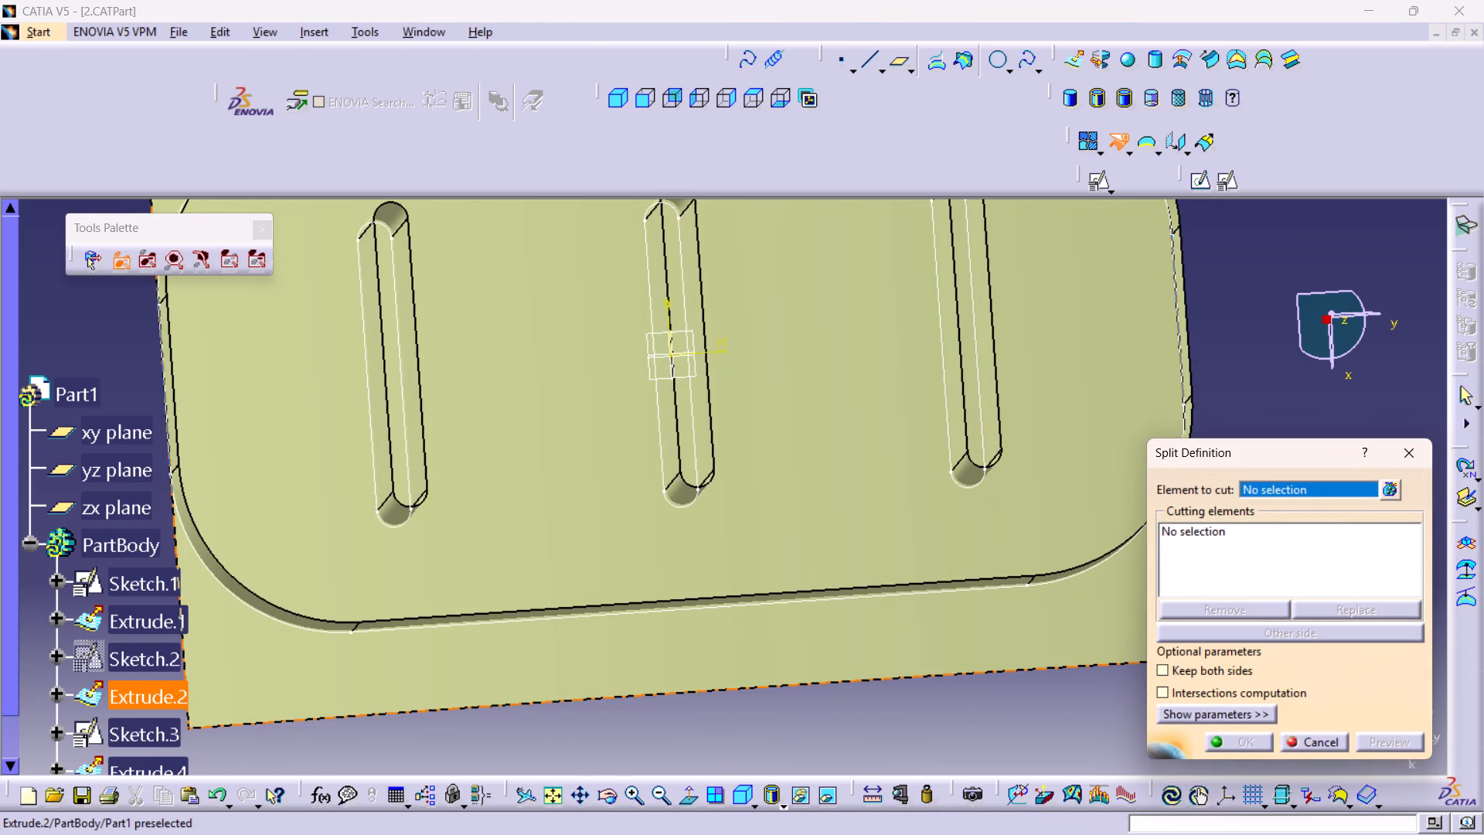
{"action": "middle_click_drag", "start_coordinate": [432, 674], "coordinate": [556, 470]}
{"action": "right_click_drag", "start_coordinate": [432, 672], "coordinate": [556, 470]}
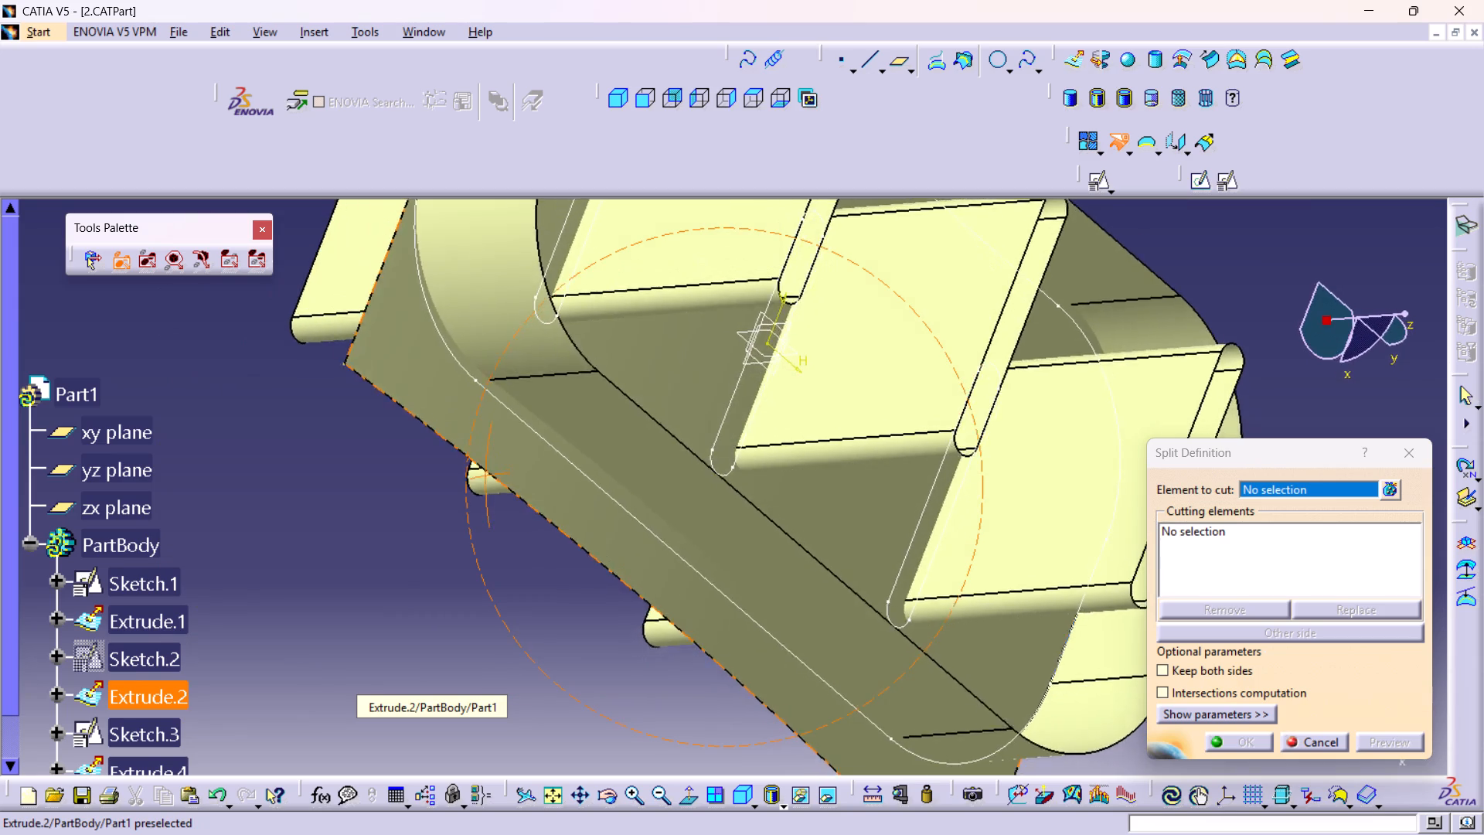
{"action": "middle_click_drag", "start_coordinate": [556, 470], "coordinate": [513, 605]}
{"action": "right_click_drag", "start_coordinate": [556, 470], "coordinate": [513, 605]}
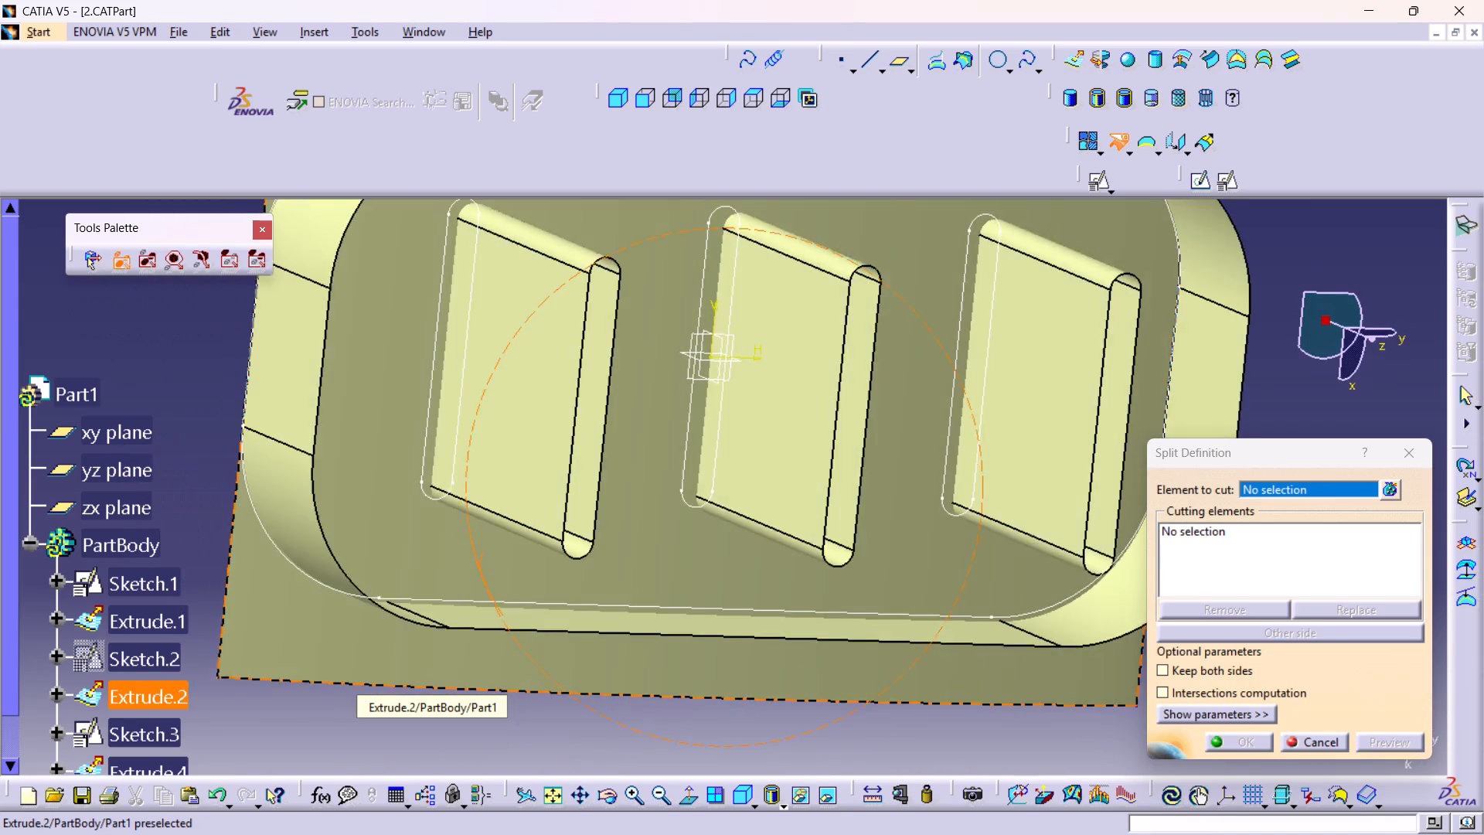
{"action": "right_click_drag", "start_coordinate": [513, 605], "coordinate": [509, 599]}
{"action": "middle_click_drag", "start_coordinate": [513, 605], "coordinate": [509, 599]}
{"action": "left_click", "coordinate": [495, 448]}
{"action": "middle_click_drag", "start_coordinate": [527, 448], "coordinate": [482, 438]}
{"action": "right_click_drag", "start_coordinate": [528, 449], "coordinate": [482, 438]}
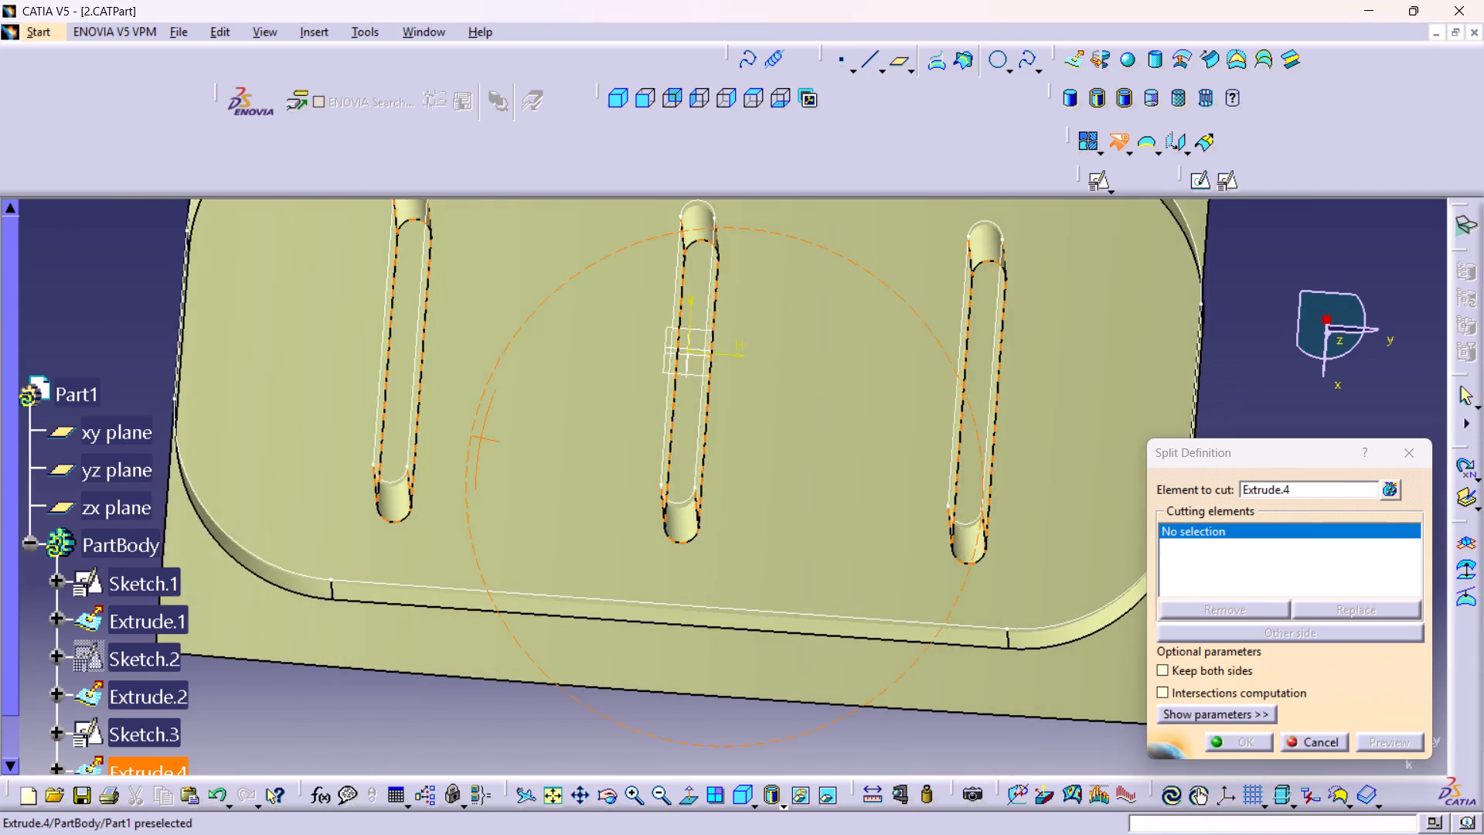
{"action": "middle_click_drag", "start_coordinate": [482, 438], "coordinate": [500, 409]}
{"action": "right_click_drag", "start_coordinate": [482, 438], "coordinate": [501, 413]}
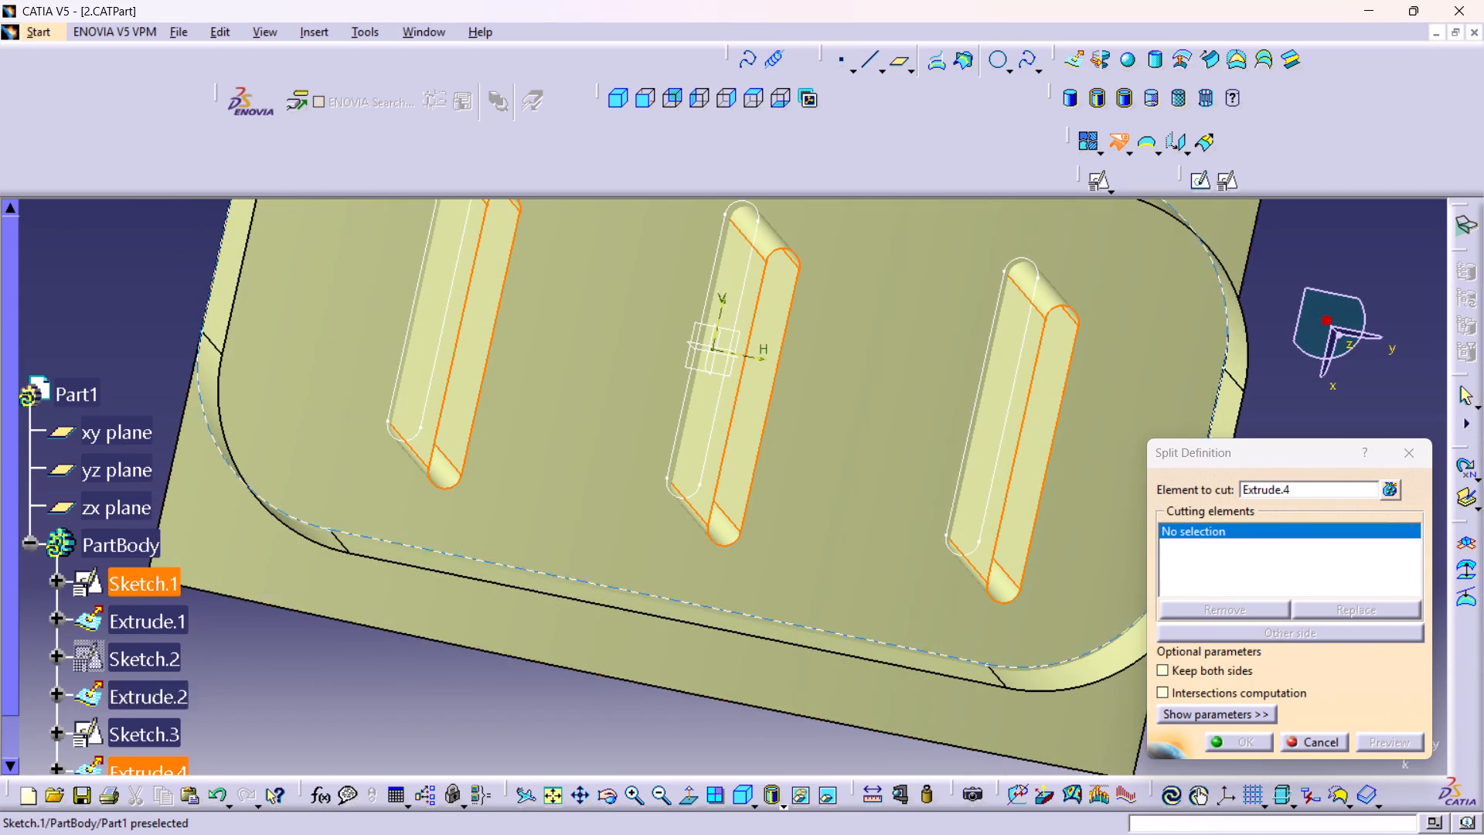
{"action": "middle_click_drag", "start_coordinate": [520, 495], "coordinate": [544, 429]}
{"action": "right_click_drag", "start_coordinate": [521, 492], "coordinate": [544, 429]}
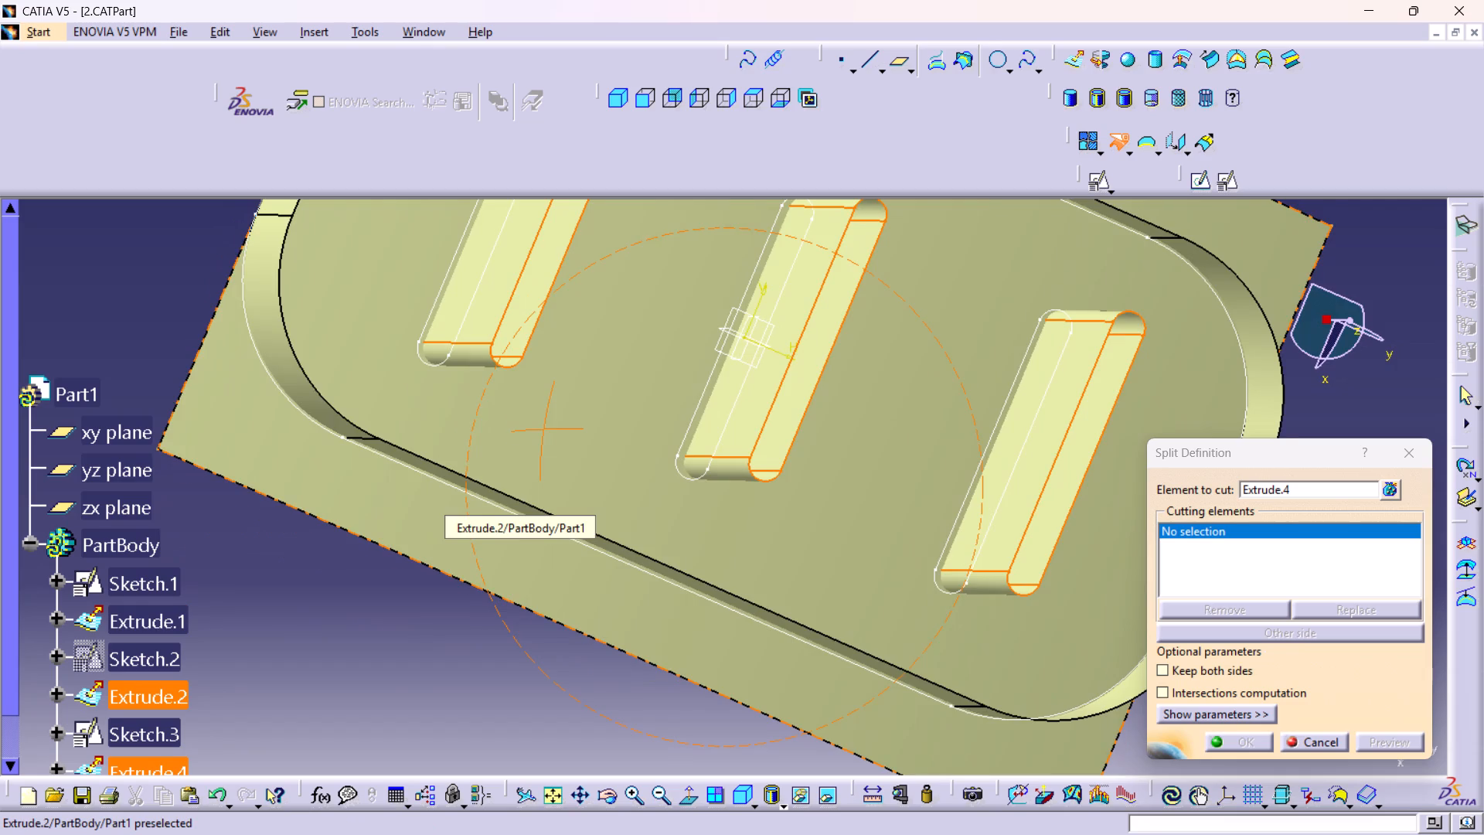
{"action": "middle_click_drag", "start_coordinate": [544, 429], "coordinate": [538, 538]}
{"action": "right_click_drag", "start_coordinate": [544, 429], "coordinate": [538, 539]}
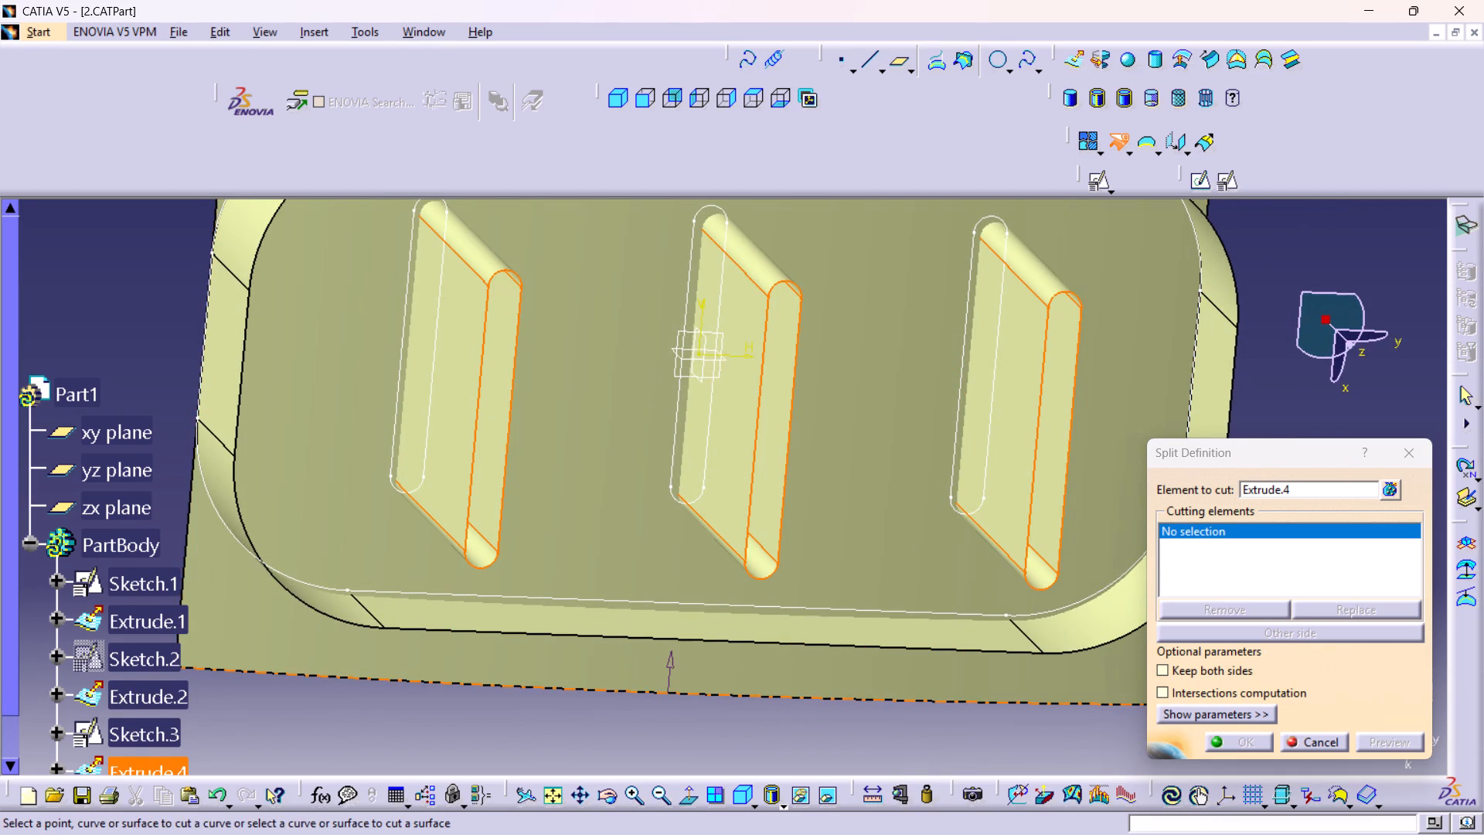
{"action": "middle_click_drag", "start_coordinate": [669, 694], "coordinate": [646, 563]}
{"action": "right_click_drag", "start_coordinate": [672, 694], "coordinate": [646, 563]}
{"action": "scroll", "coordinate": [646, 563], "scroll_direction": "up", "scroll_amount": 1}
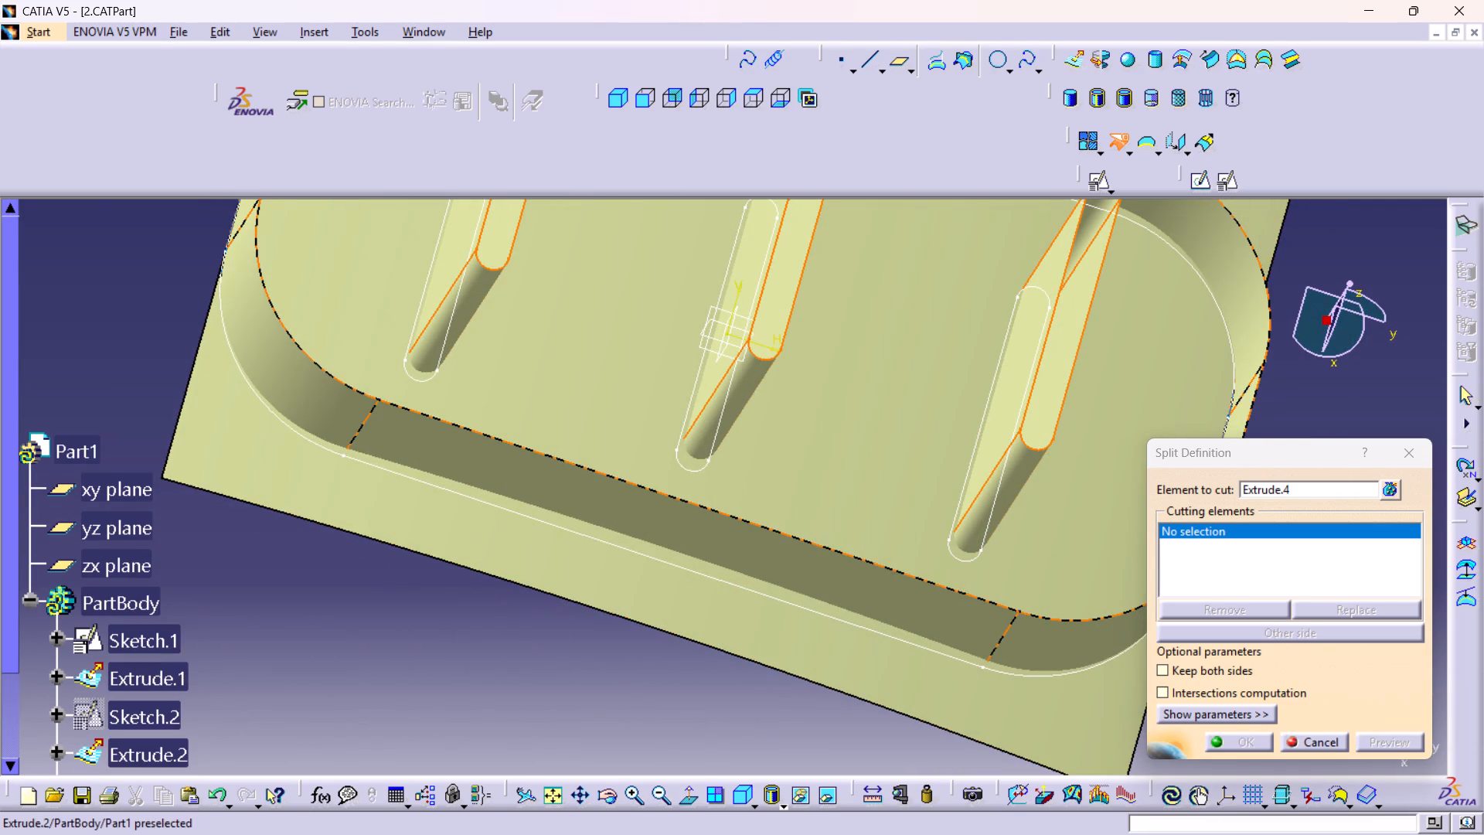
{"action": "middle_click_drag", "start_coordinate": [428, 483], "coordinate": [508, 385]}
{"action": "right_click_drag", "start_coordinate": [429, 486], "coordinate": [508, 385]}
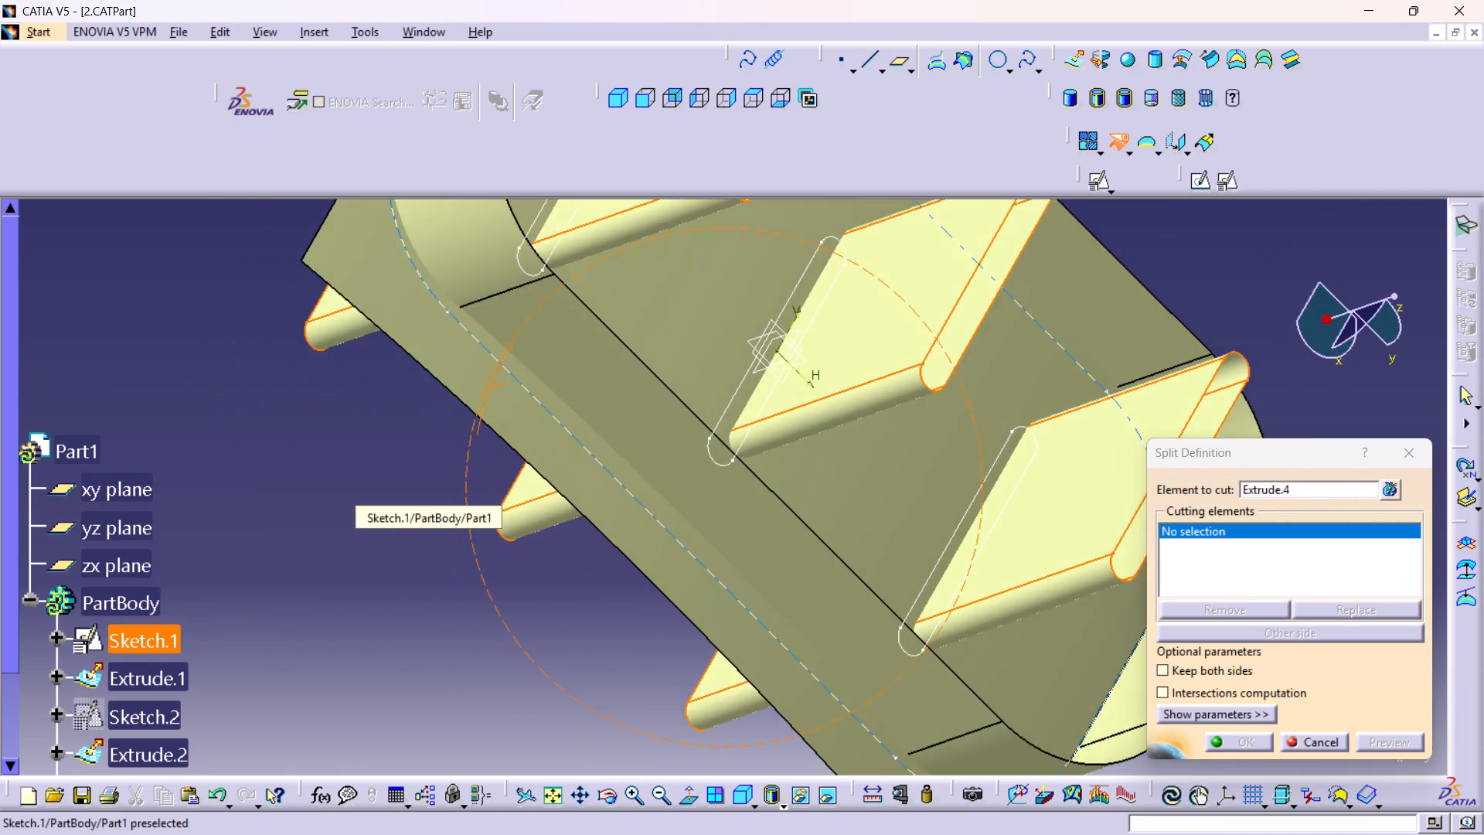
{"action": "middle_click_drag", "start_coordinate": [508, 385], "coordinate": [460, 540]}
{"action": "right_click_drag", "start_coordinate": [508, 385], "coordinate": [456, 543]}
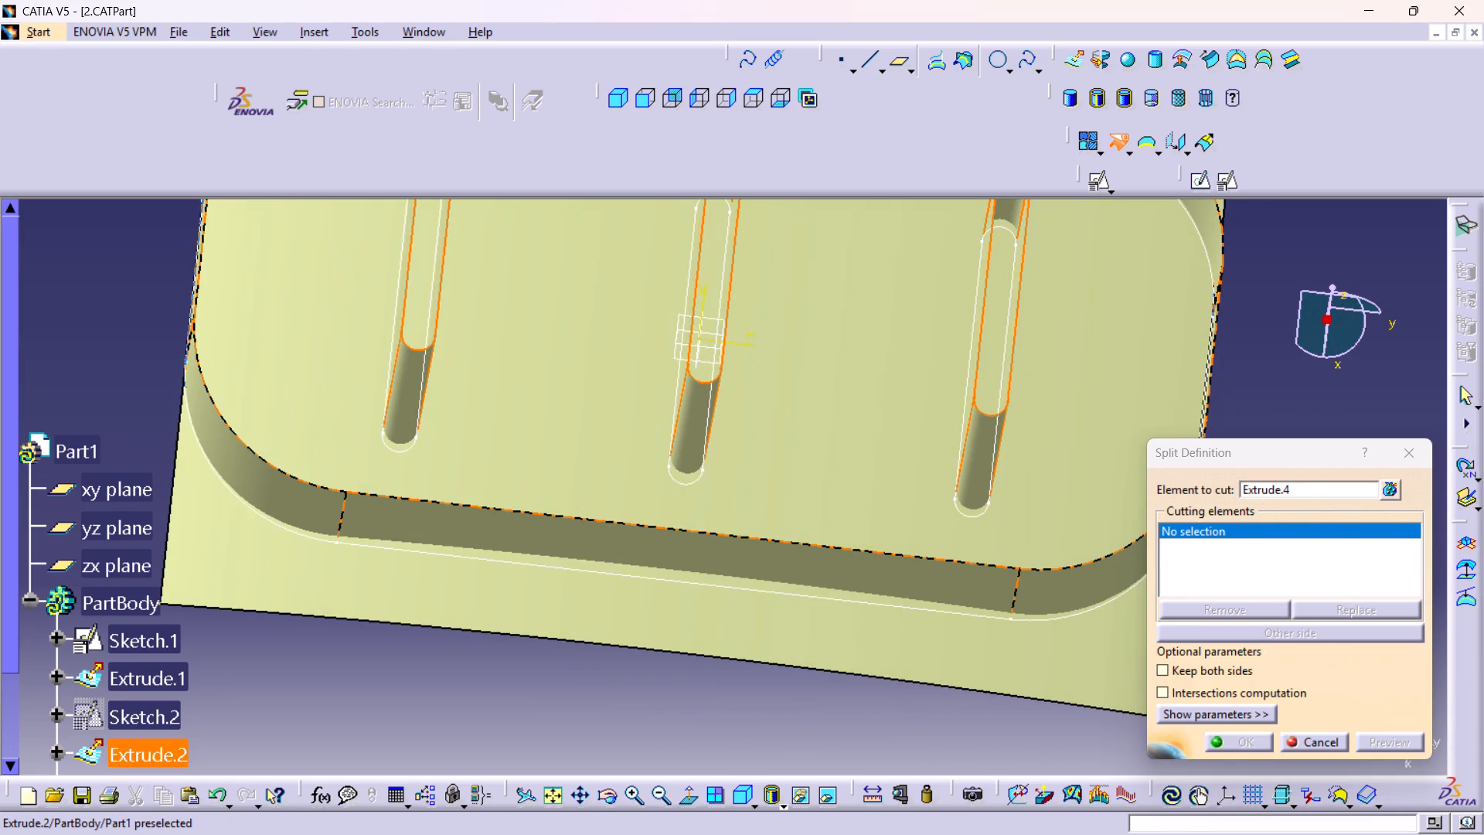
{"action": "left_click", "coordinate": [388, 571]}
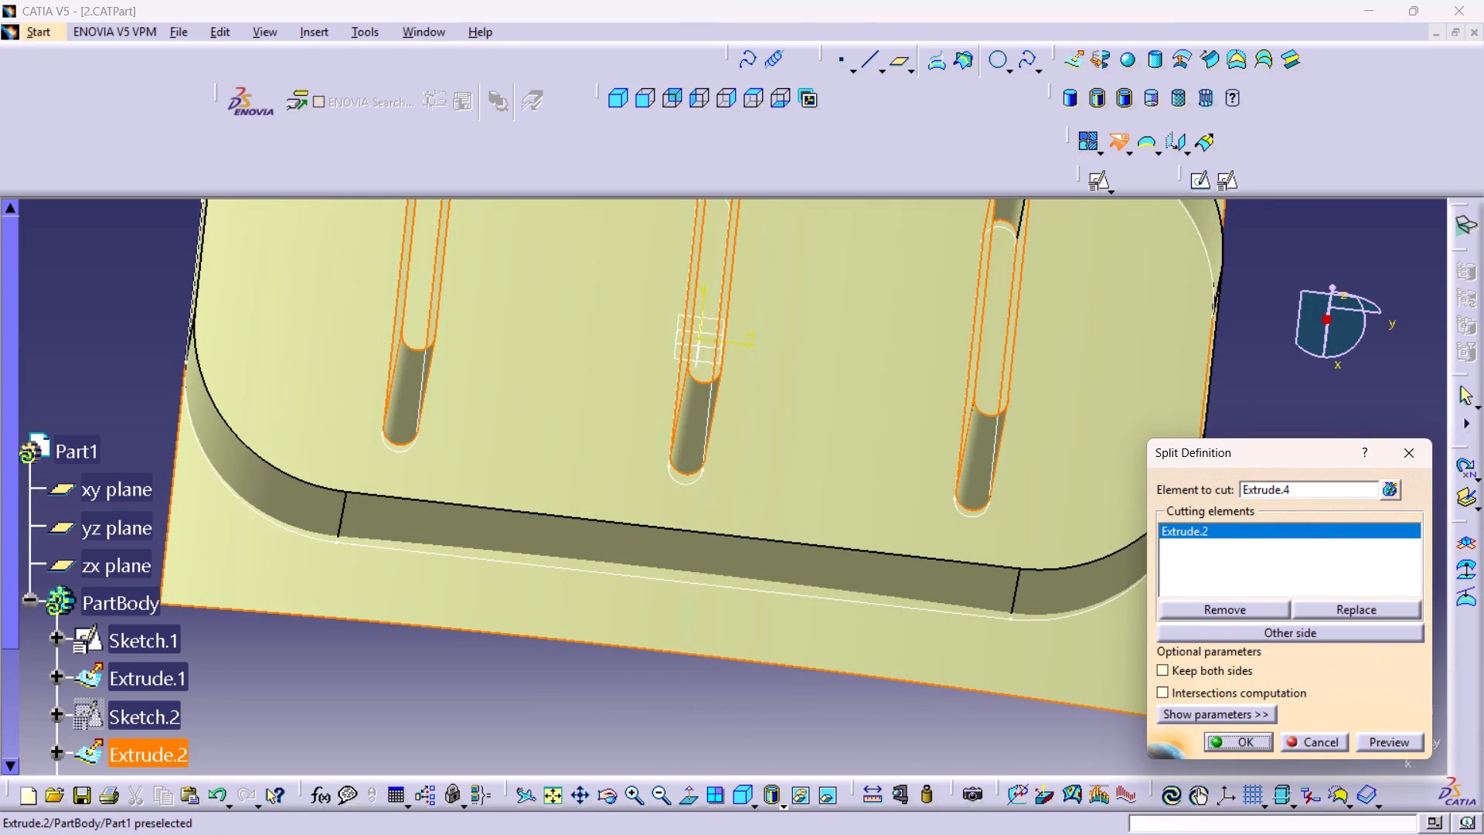
Examine from several angles which portion of the hole walls the floor would cut away, and preview the split.
{"action": "middle_click_drag", "start_coordinate": [502, 421], "coordinate": [318, 397]}
{"action": "right_click_drag", "start_coordinate": [492, 435], "coordinate": [318, 397]}
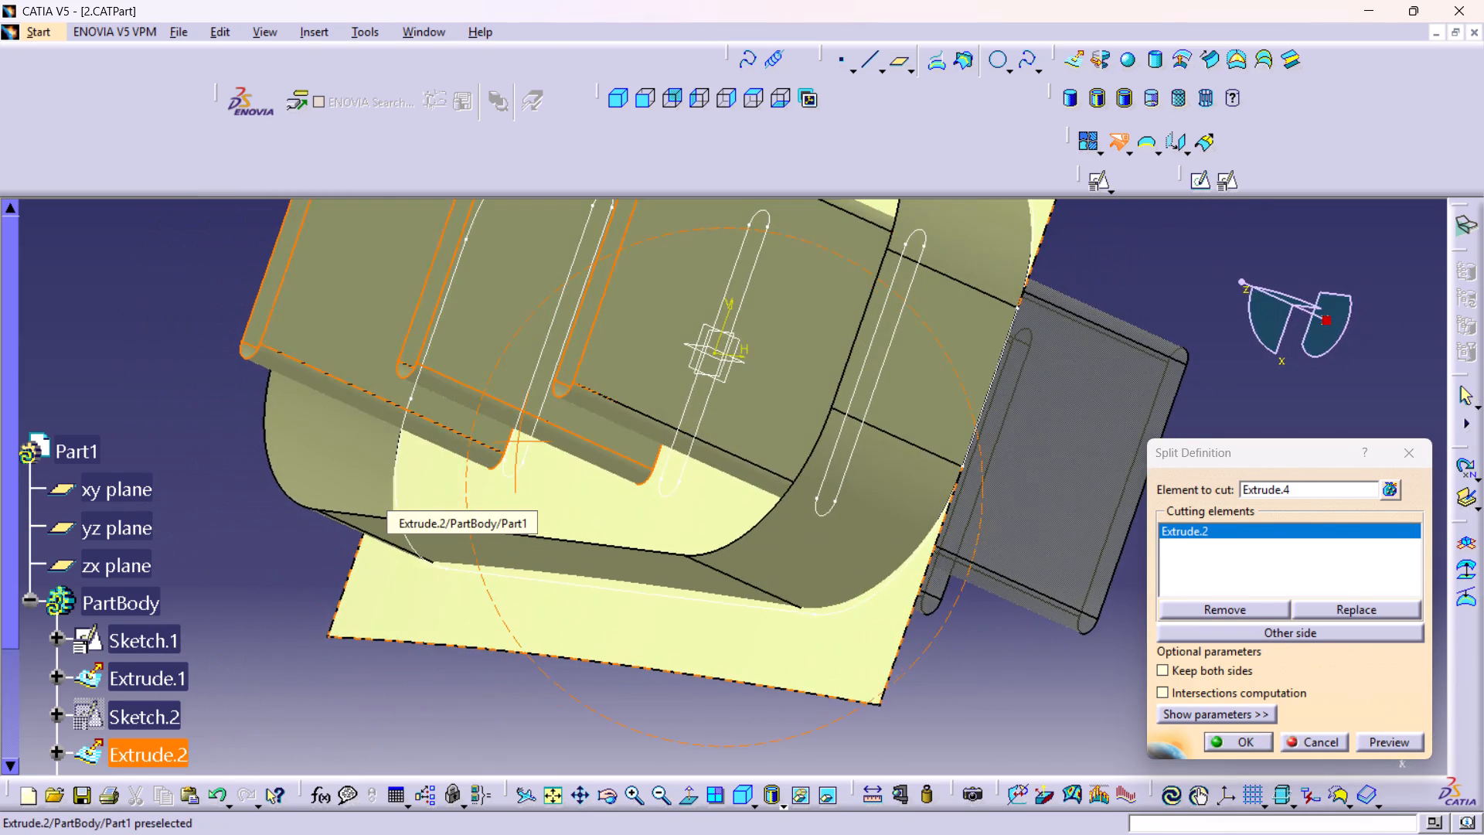
{"action": "middle_click_drag", "start_coordinate": [318, 397], "coordinate": [497, 422]}
{"action": "right_click_drag", "start_coordinate": [318, 397], "coordinate": [497, 422]}
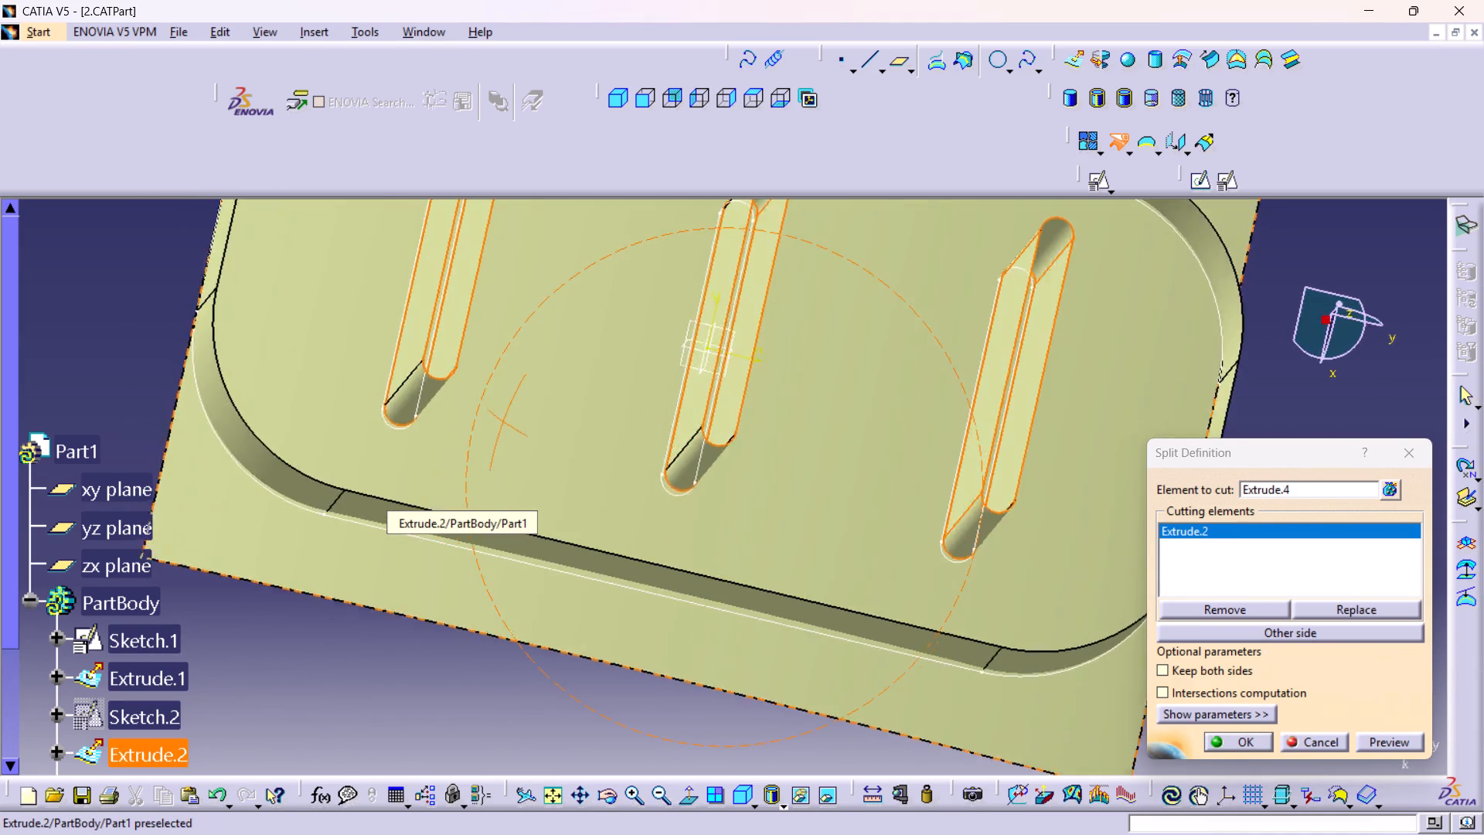
{"action": "middle_click_drag", "start_coordinate": [497, 422], "coordinate": [485, 504]}
{"action": "right_click_drag", "start_coordinate": [497, 422], "coordinate": [485, 504]}
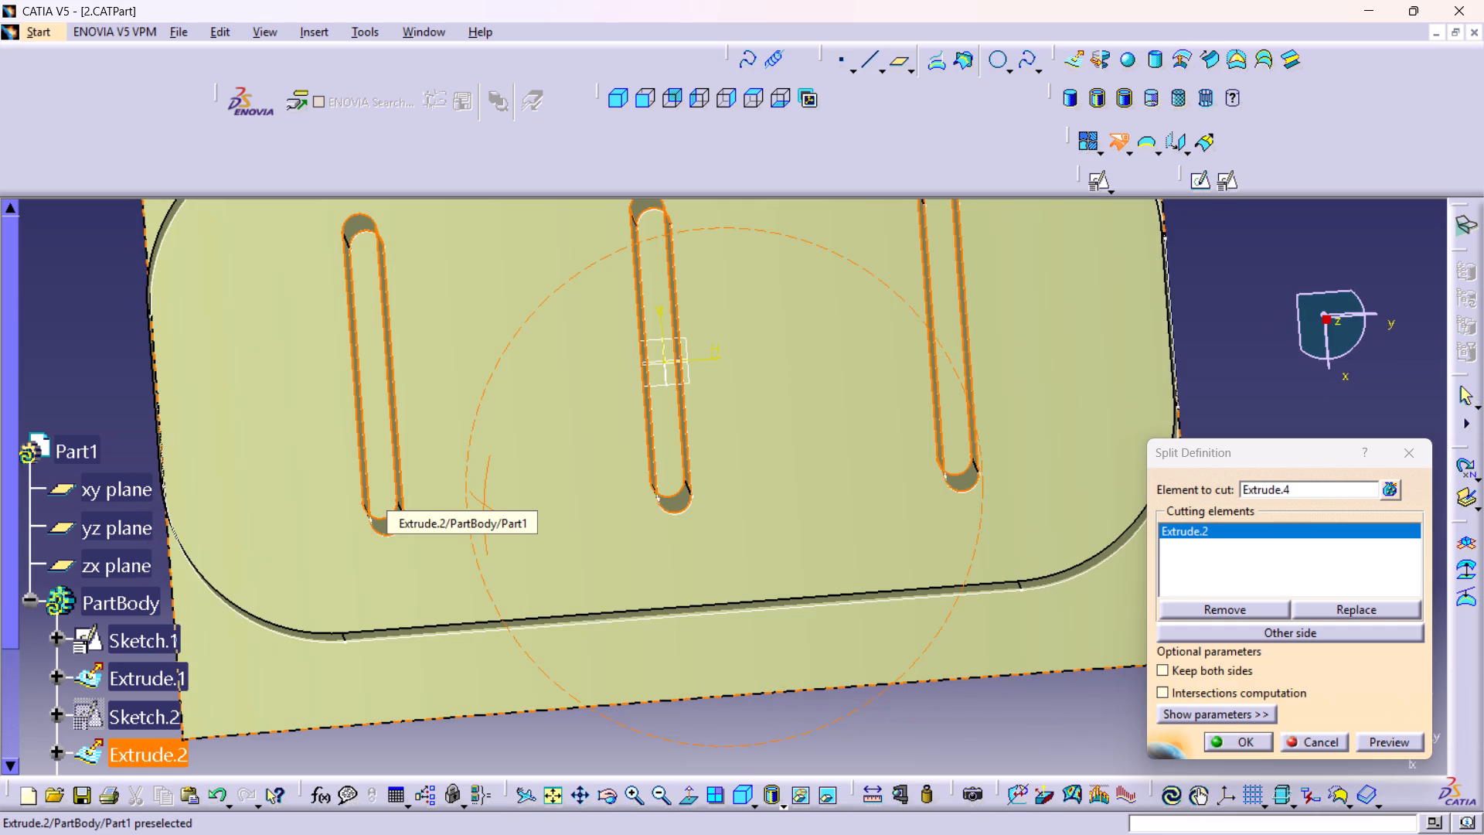
{"action": "middle_click_drag", "start_coordinate": [485, 504], "coordinate": [484, 505]}
{"action": "right_click_drag", "start_coordinate": [485, 504], "coordinate": [484, 505]}
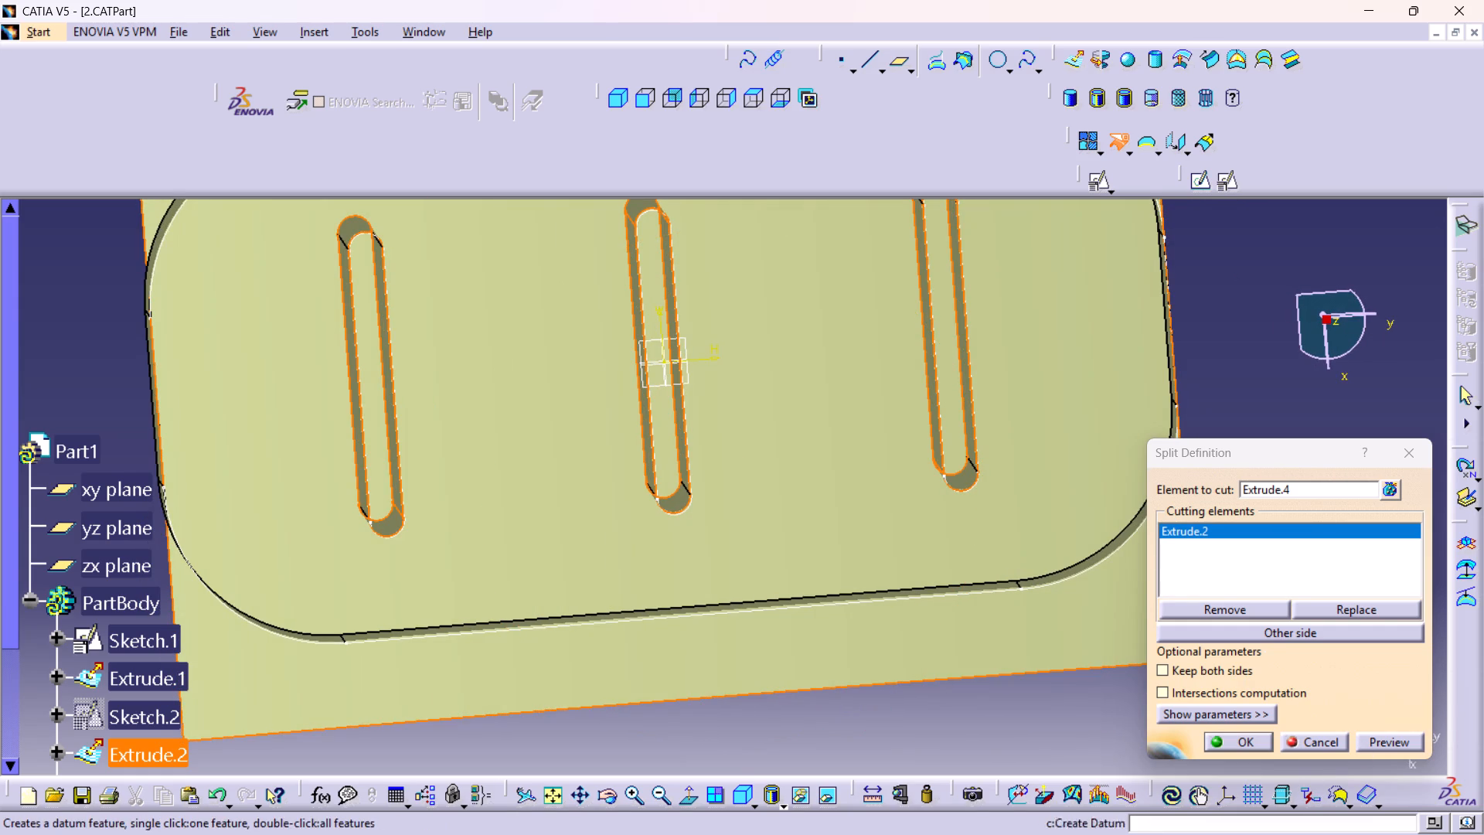
{"action": "left_click", "coordinate": [1377, 743]}
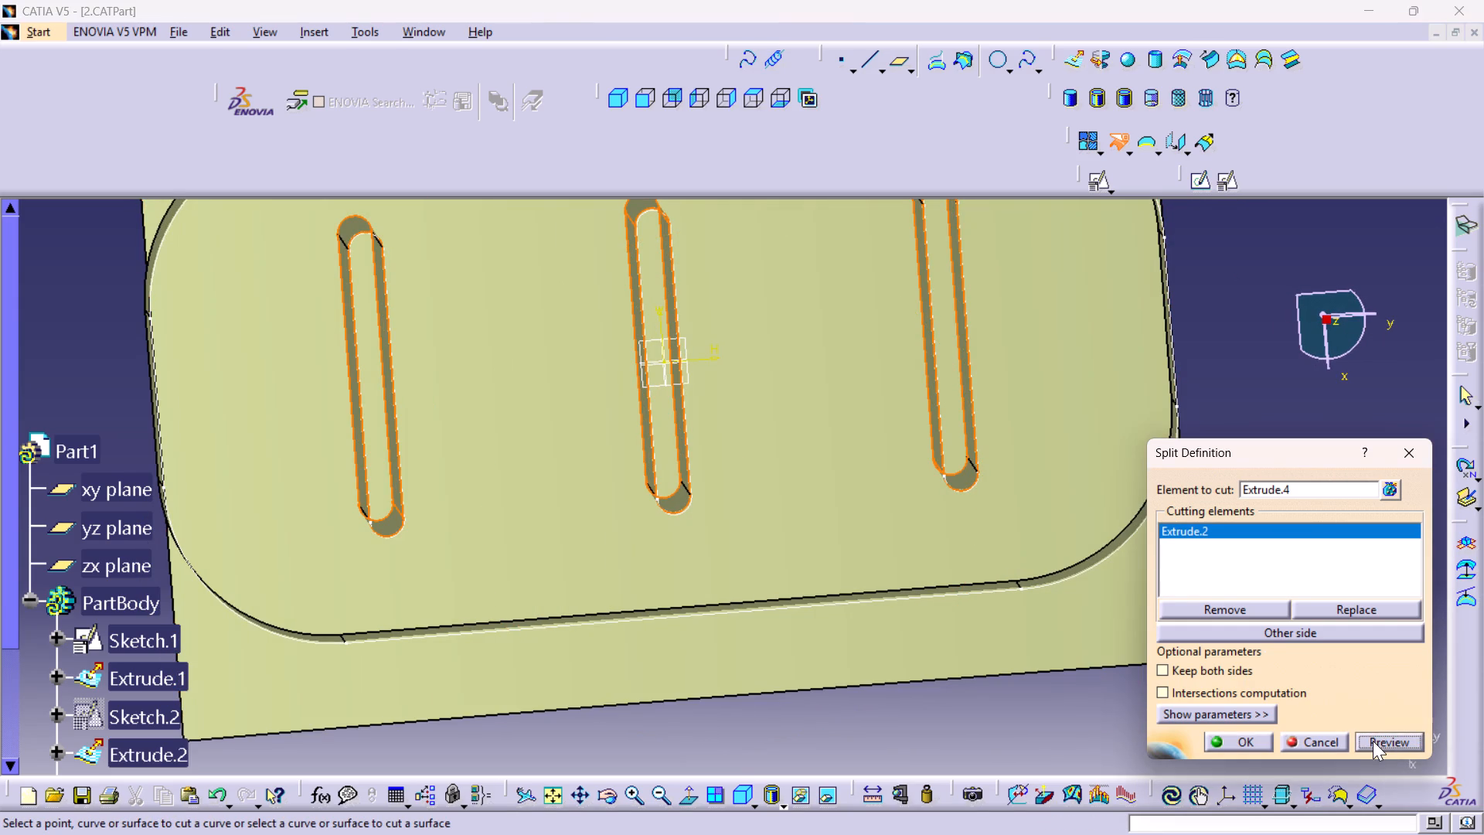
{"action": "triple_click", "coordinate": [1367, 736]}
{"action": "double_click", "coordinate": [1368, 736]}
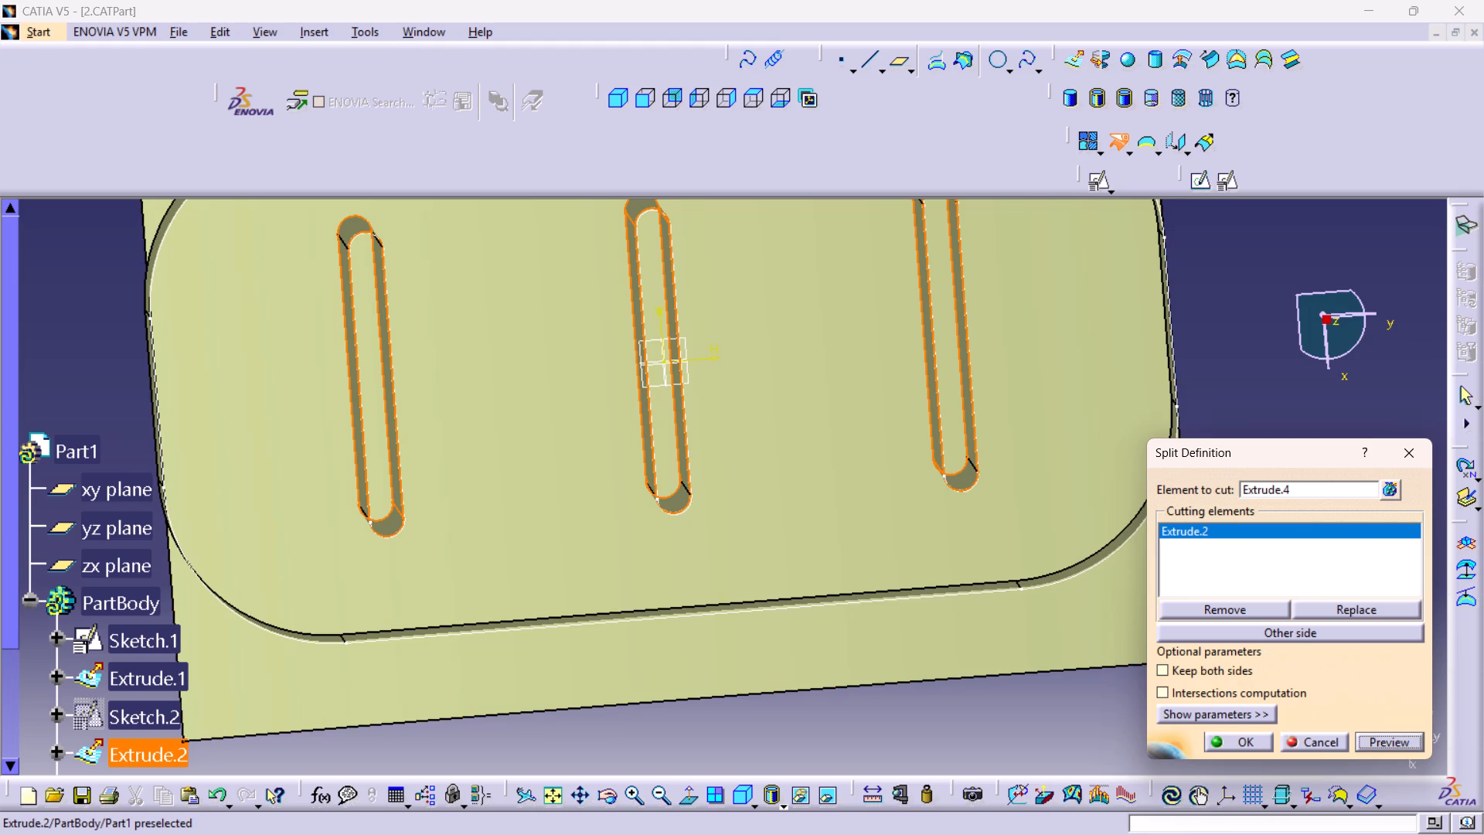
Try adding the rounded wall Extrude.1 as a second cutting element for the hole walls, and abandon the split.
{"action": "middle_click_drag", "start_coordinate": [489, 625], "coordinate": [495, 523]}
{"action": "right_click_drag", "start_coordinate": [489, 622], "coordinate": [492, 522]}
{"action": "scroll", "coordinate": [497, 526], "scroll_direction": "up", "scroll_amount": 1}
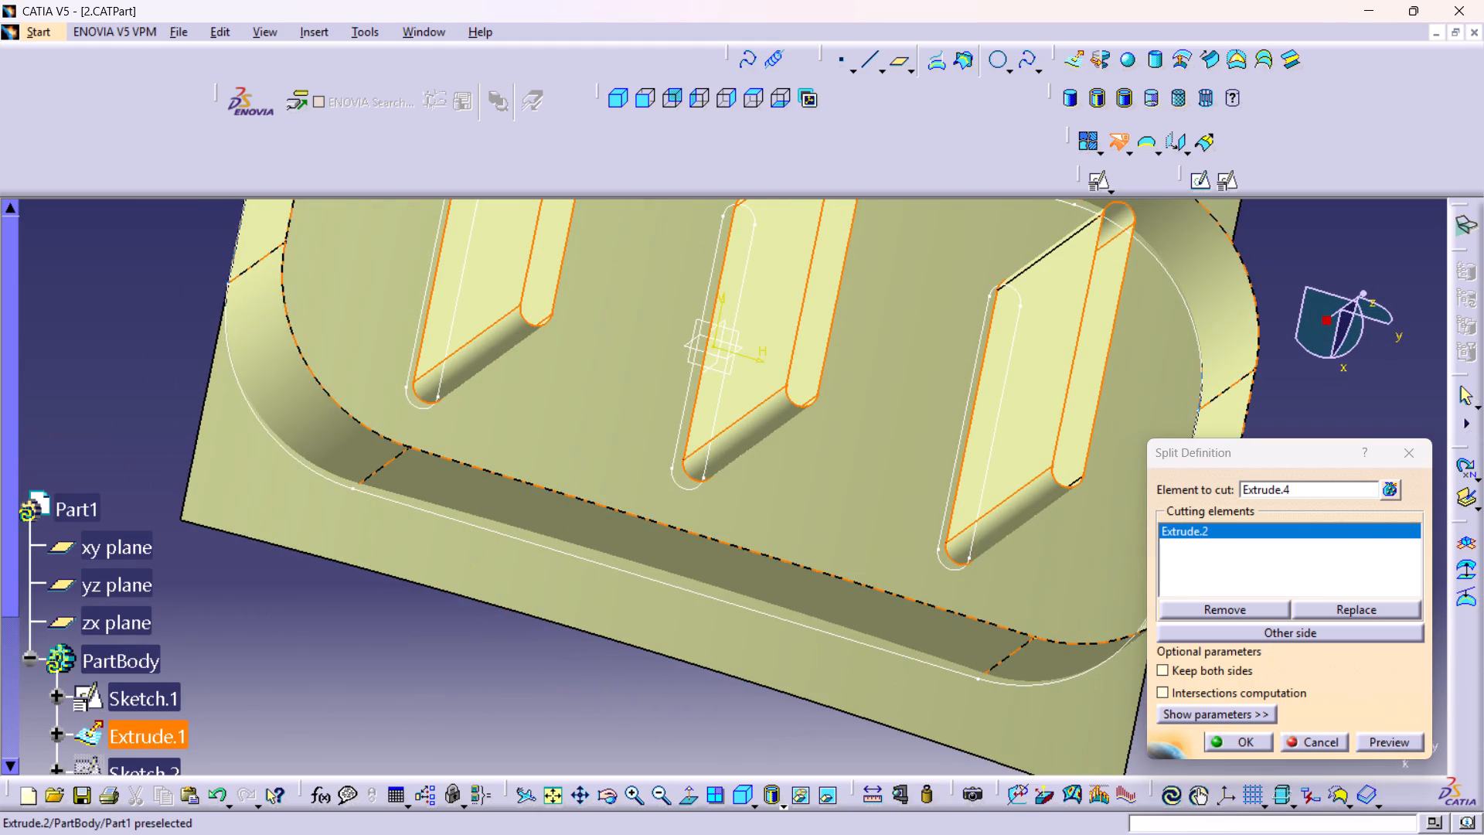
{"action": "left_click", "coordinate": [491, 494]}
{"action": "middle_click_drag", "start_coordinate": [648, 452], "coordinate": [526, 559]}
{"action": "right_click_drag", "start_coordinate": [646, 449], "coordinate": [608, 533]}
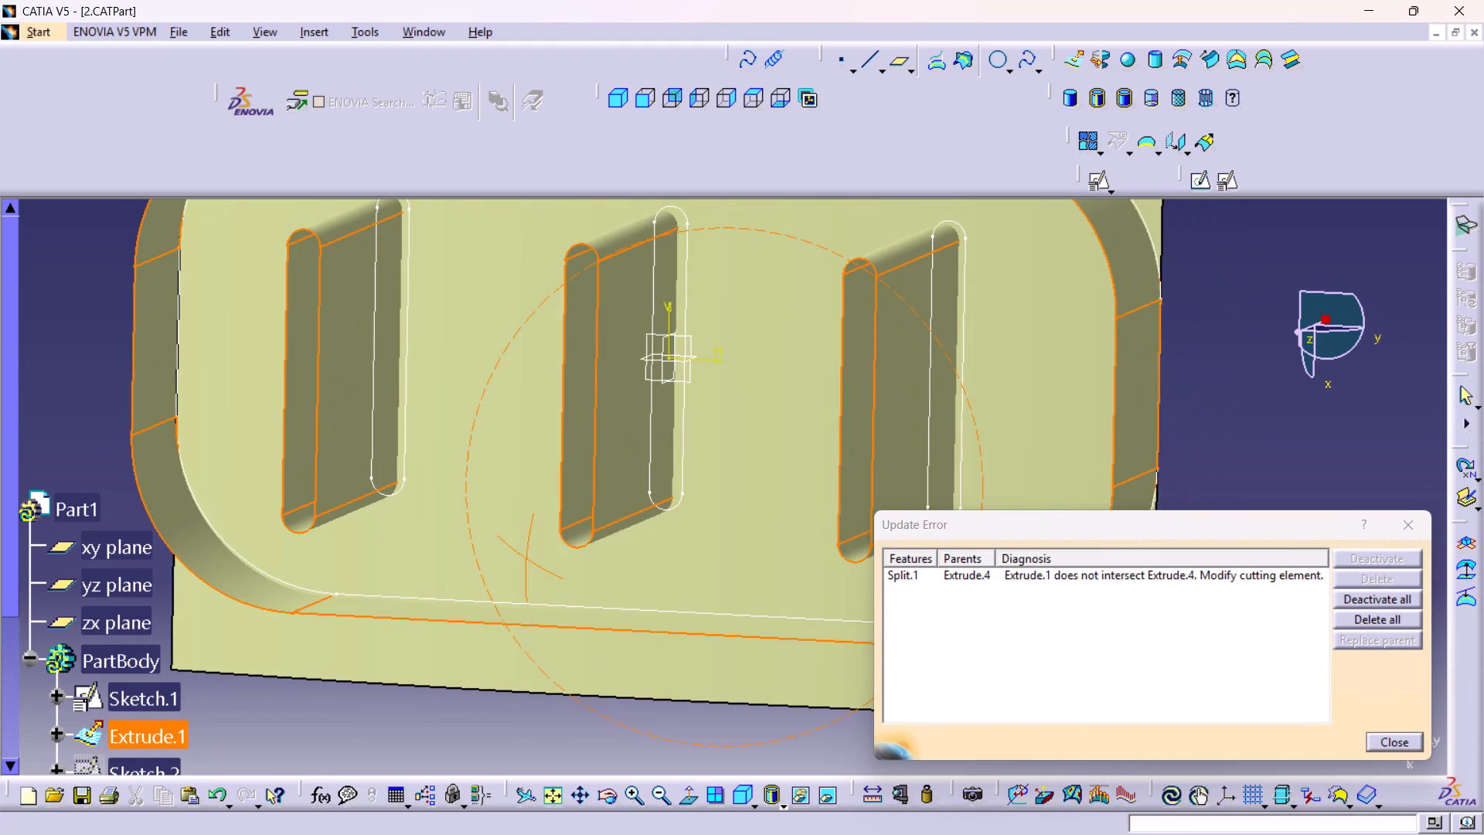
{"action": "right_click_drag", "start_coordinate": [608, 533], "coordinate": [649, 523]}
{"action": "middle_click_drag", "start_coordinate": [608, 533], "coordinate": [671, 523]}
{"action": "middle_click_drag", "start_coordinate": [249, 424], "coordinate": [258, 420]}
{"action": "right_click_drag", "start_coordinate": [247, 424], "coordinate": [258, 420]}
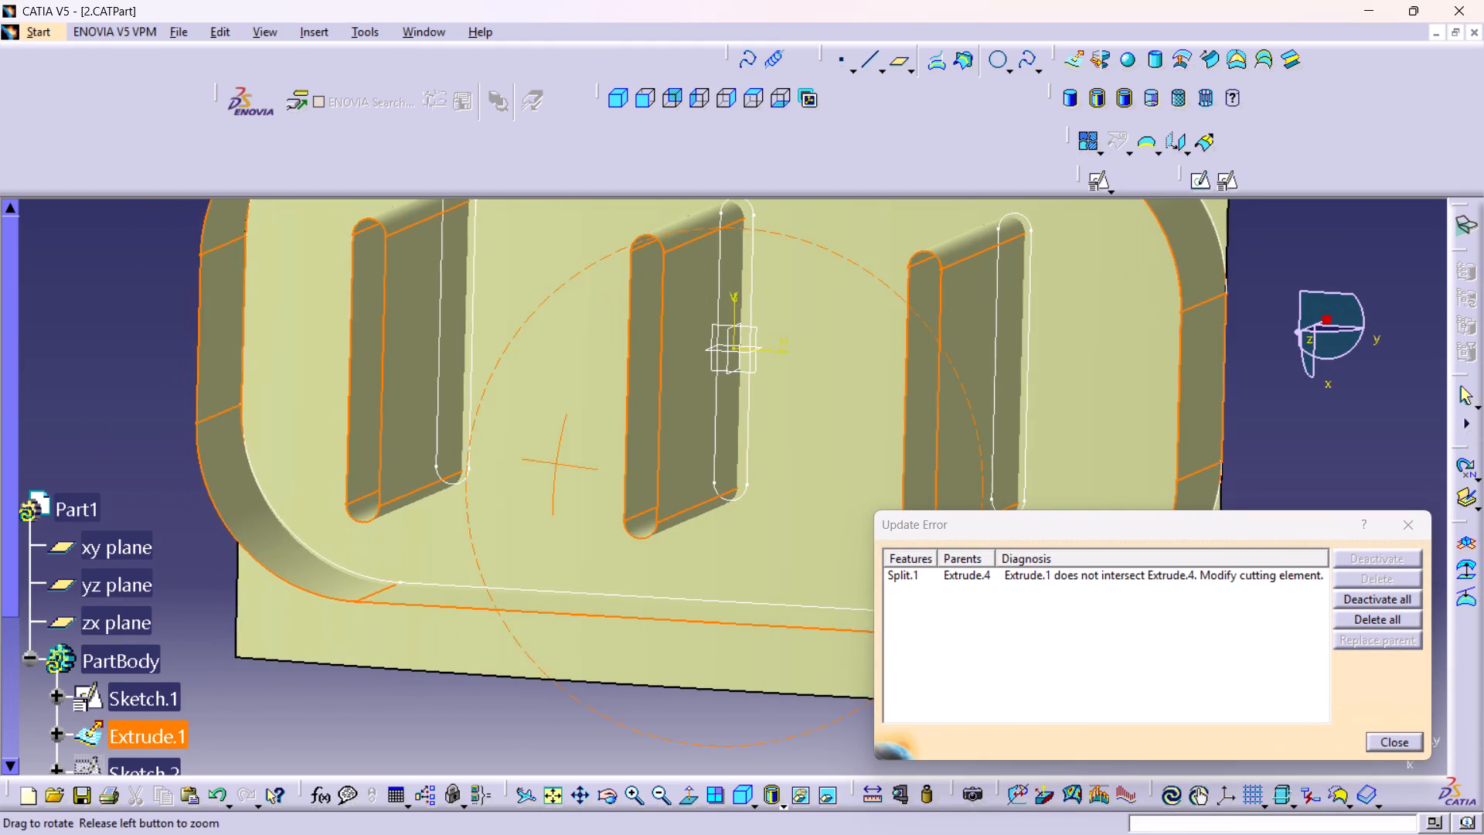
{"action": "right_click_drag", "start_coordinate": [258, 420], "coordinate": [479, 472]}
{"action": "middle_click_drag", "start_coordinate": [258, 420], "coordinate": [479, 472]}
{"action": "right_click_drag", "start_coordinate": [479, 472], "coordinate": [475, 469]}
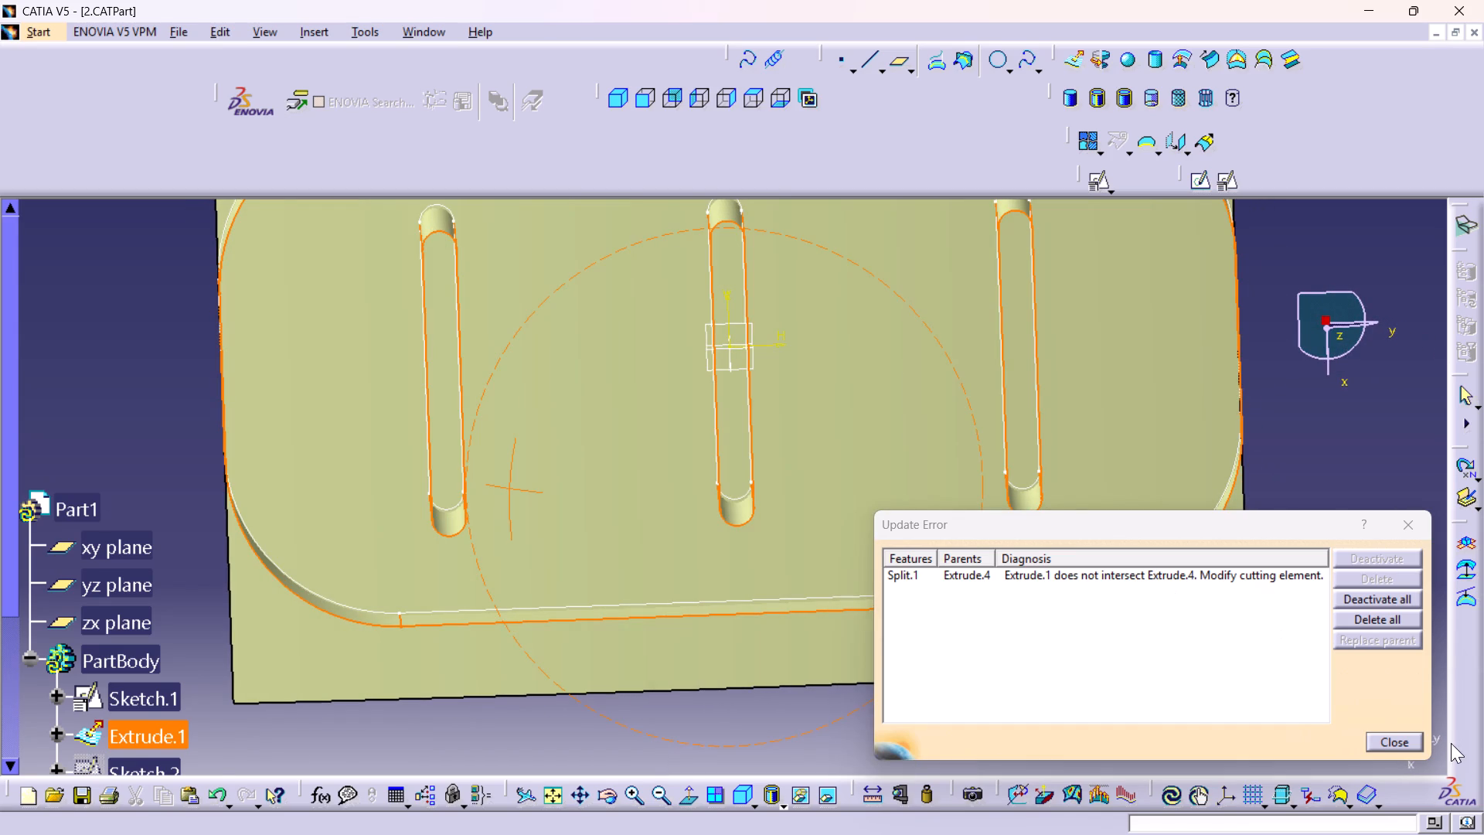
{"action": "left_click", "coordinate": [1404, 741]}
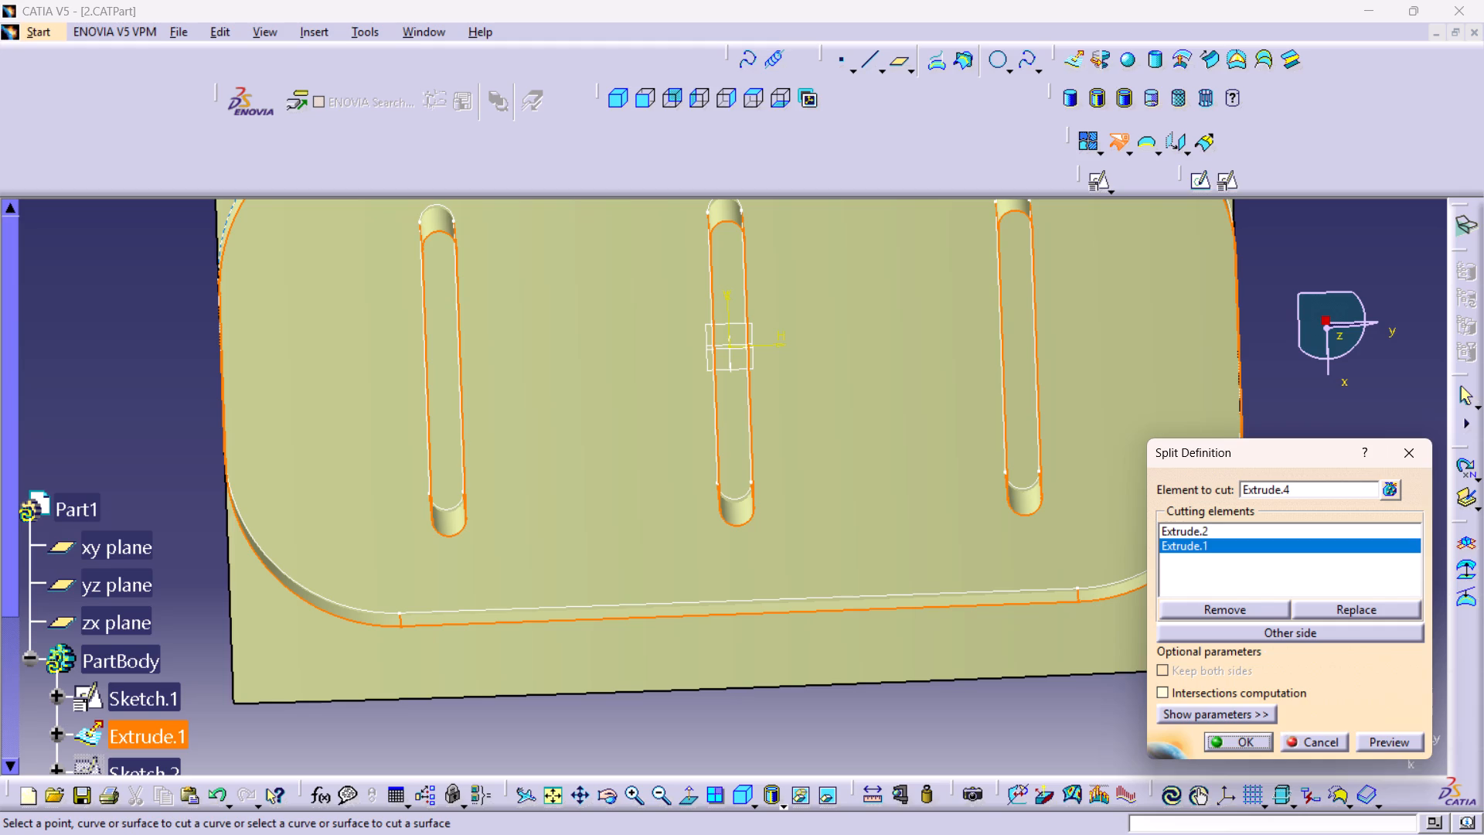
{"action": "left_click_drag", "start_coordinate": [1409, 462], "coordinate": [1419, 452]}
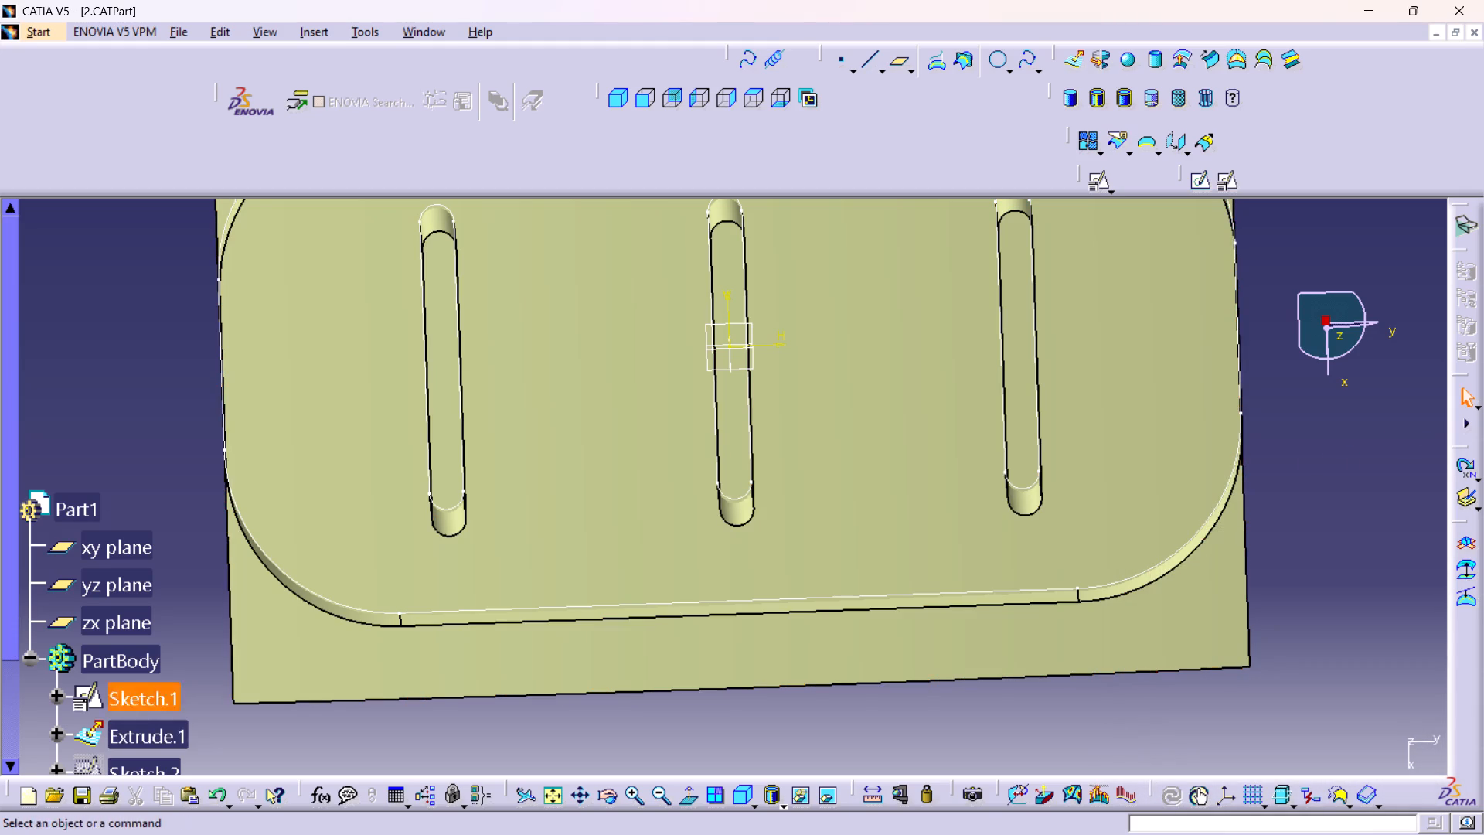
Split the floor surface Extrude.2 using the hole walls Extrude.4 and the rounded wall Extrude.1 as cutting elements.
{"action": "left_click", "coordinate": [1114, 144]}
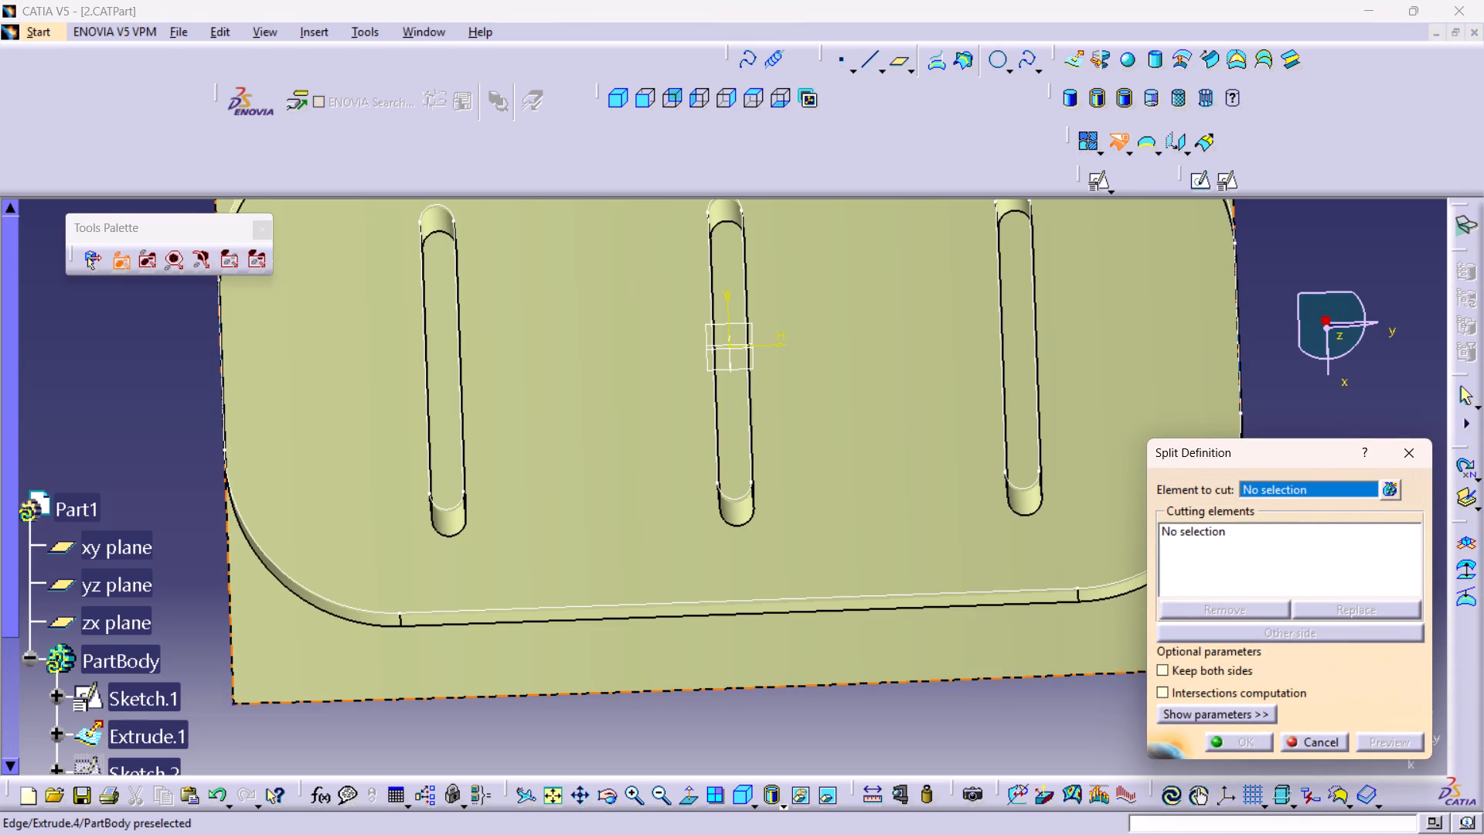
{"action": "left_click", "coordinate": [648, 436]}
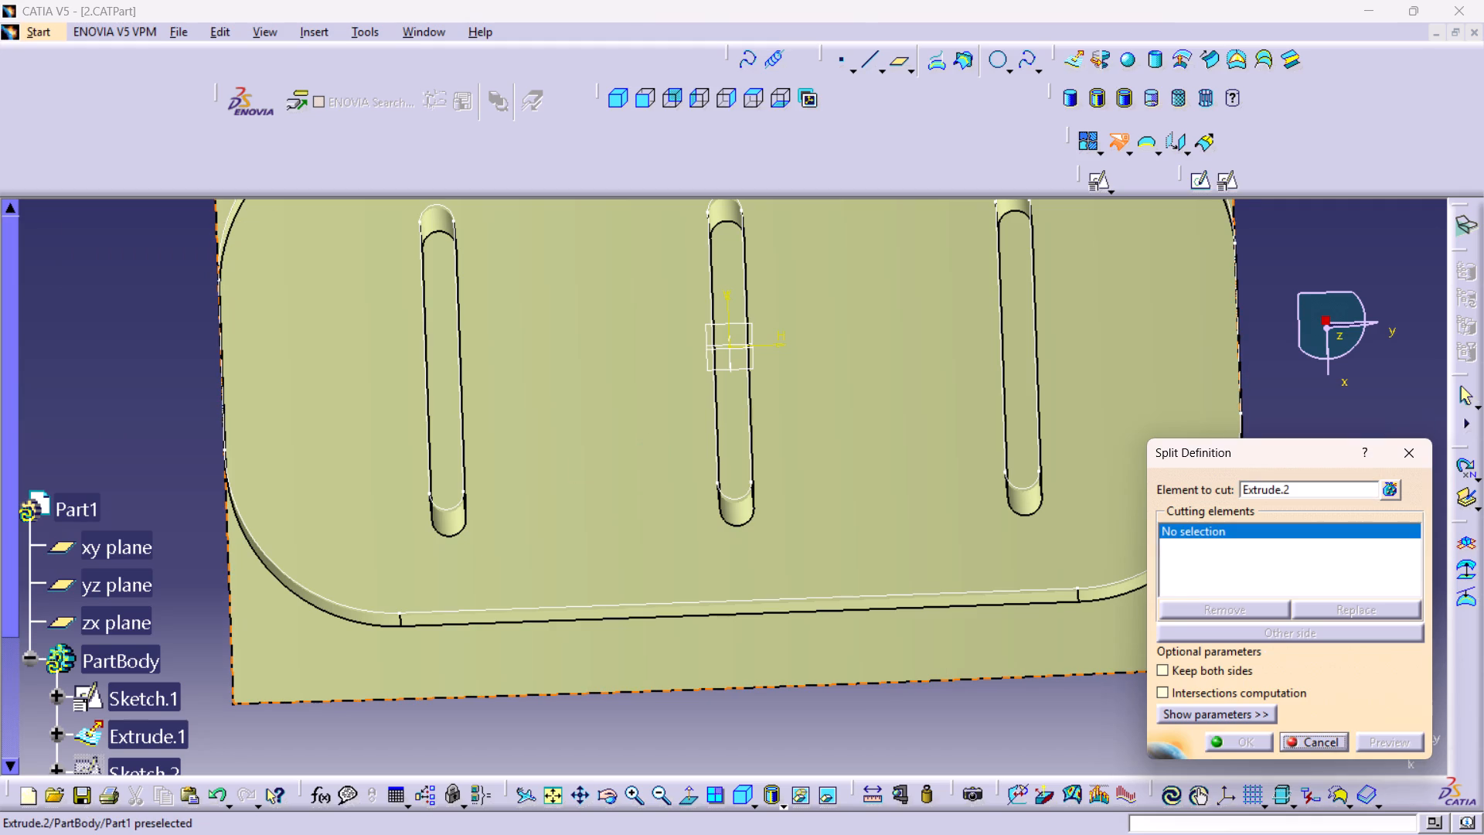
{"action": "middle_click_drag", "start_coordinate": [643, 475], "coordinate": [703, 312]}
{"action": "right_click_drag", "start_coordinate": [643, 475], "coordinate": [699, 310]}
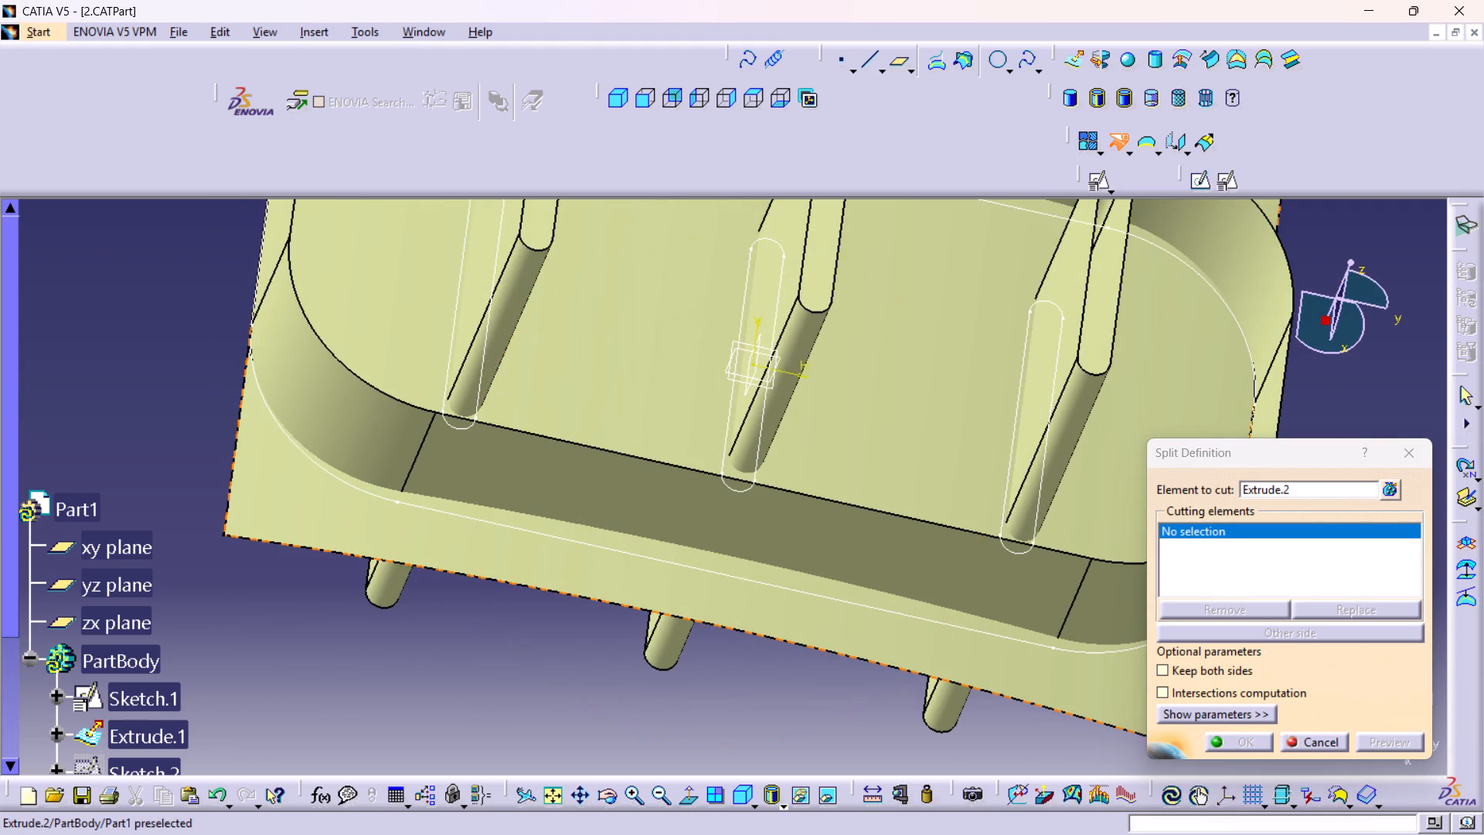
{"action": "left_click_drag", "start_coordinate": [508, 327], "coordinate": [509, 337]}
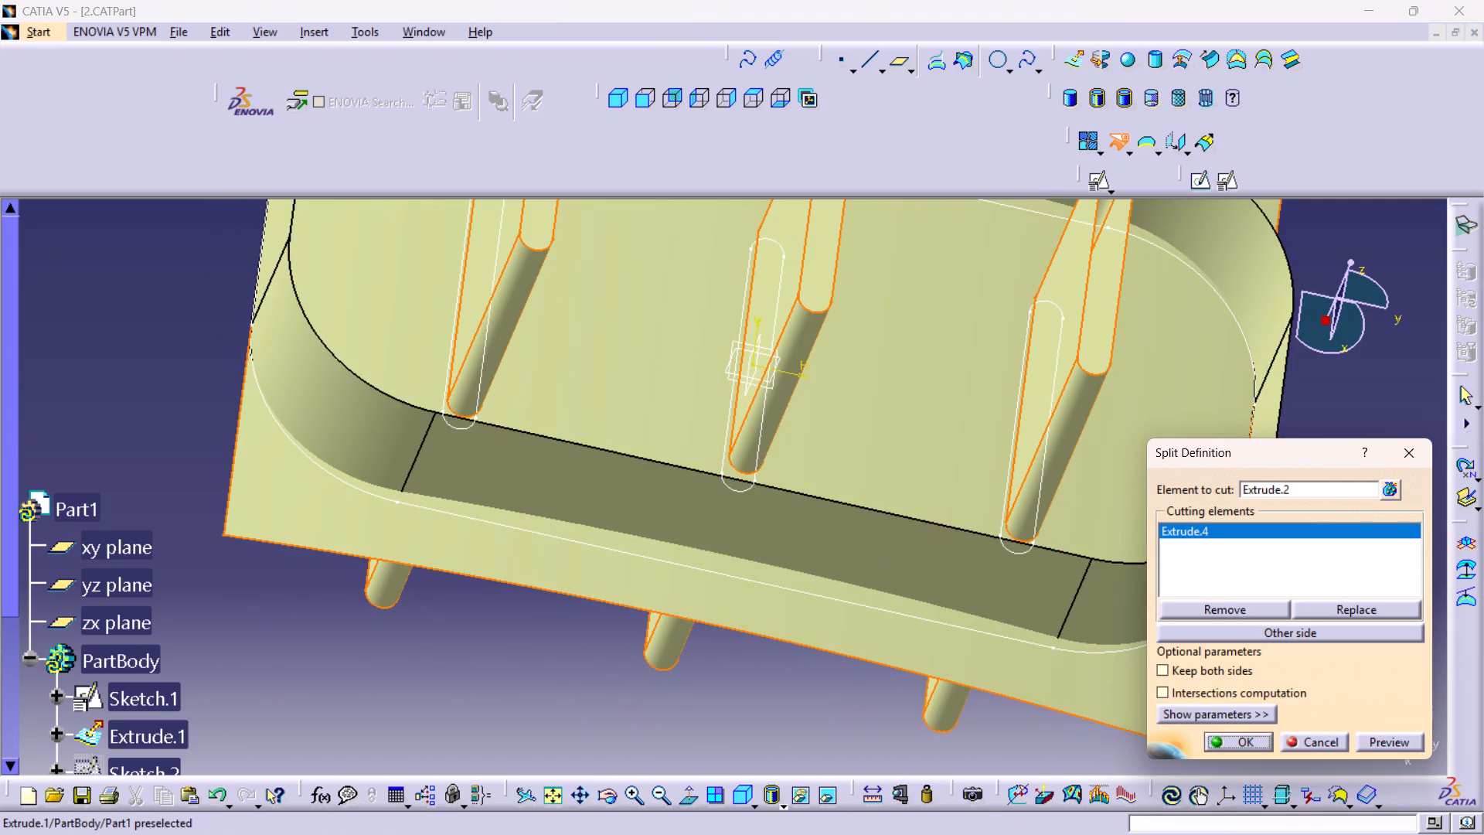
{"action": "left_click", "coordinate": [362, 429]}
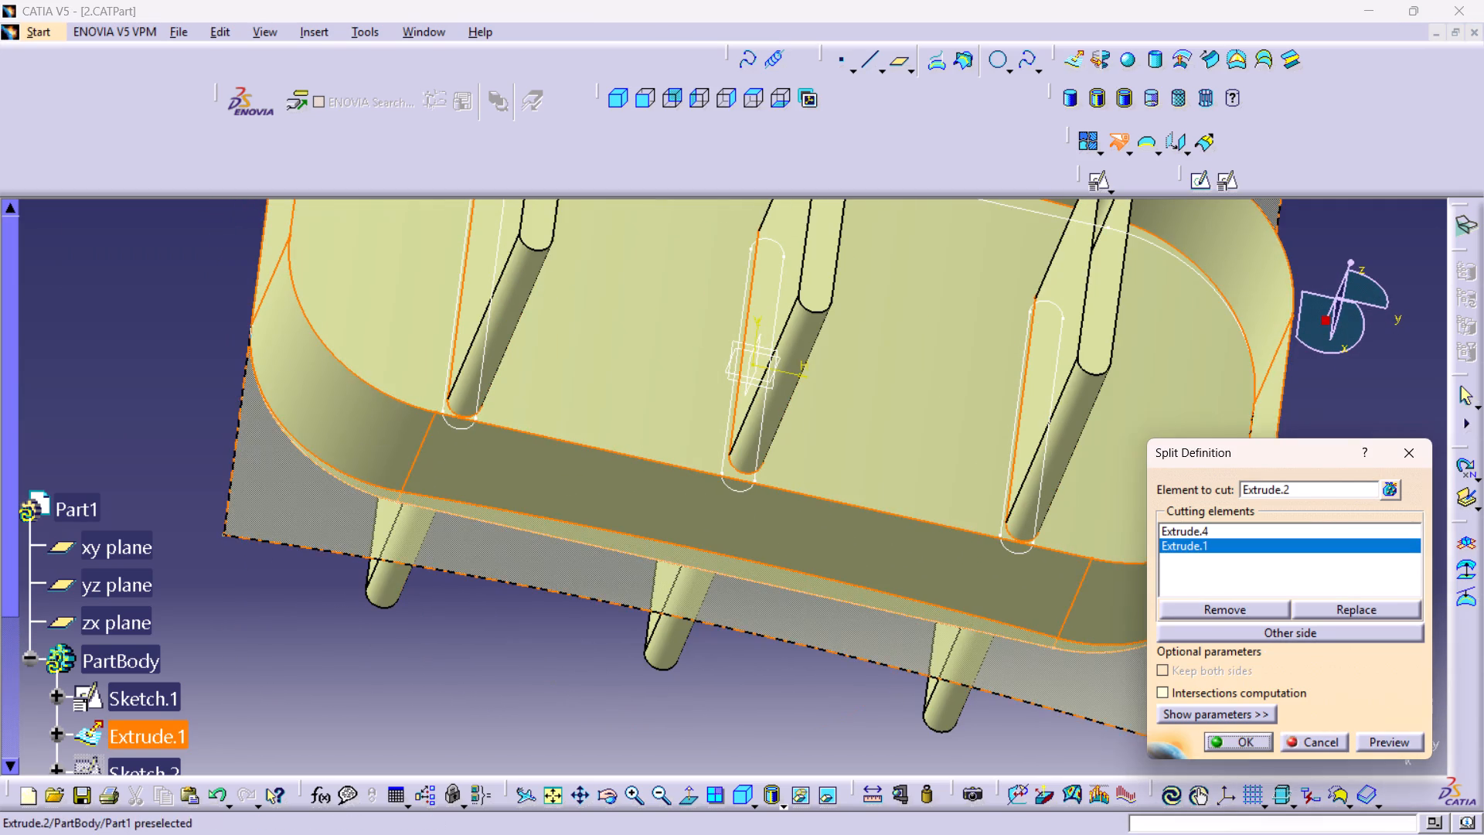
{"action": "middle_click_drag", "start_coordinate": [662, 328], "coordinate": [629, 419]}
{"action": "right_click_drag", "start_coordinate": [663, 326], "coordinate": [629, 419]}
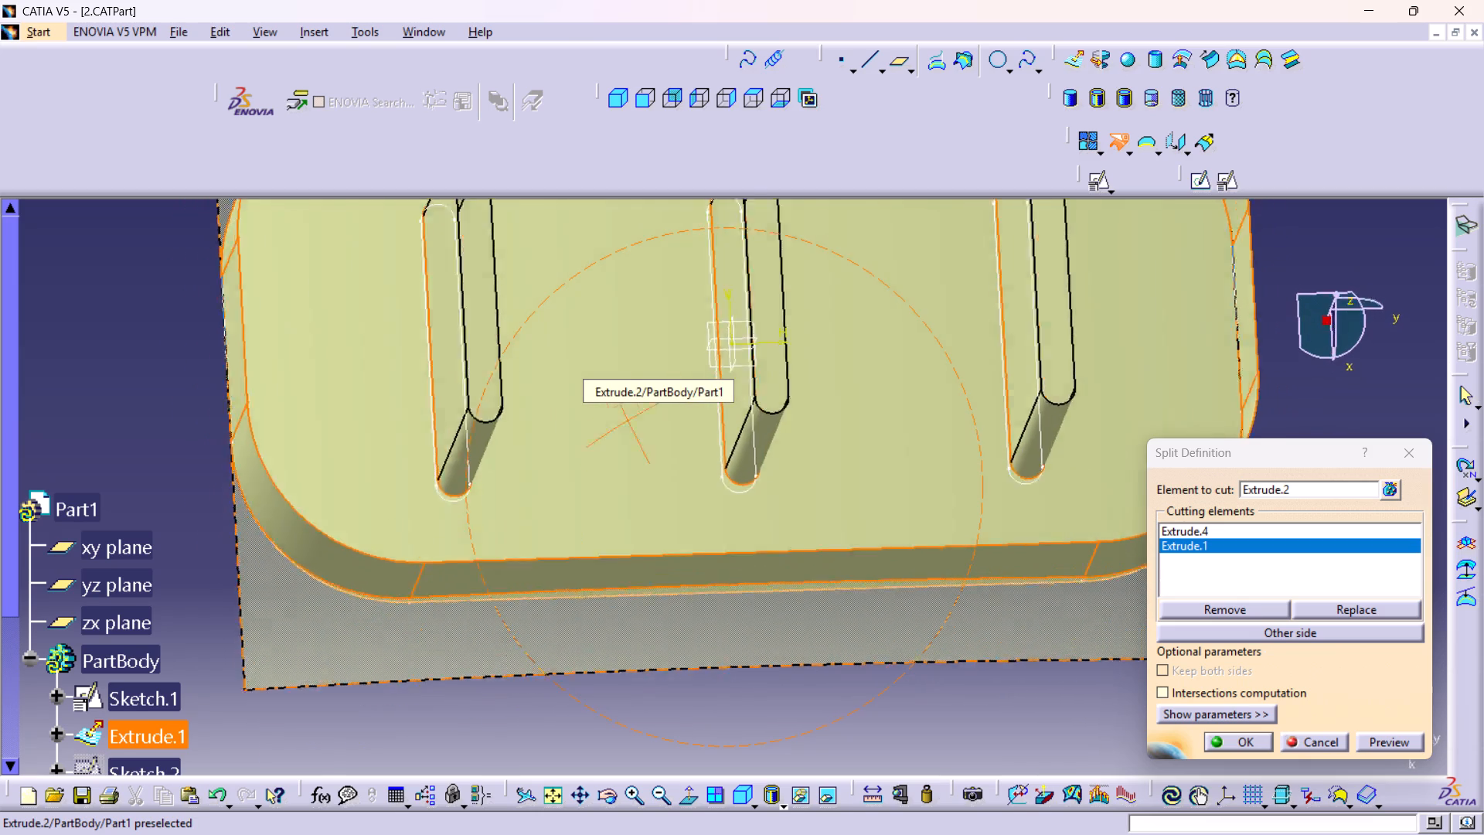
{"action": "middle_click_drag", "start_coordinate": [629, 419], "coordinate": [638, 366]}
{"action": "right_click_drag", "start_coordinate": [629, 419], "coordinate": [638, 366]}
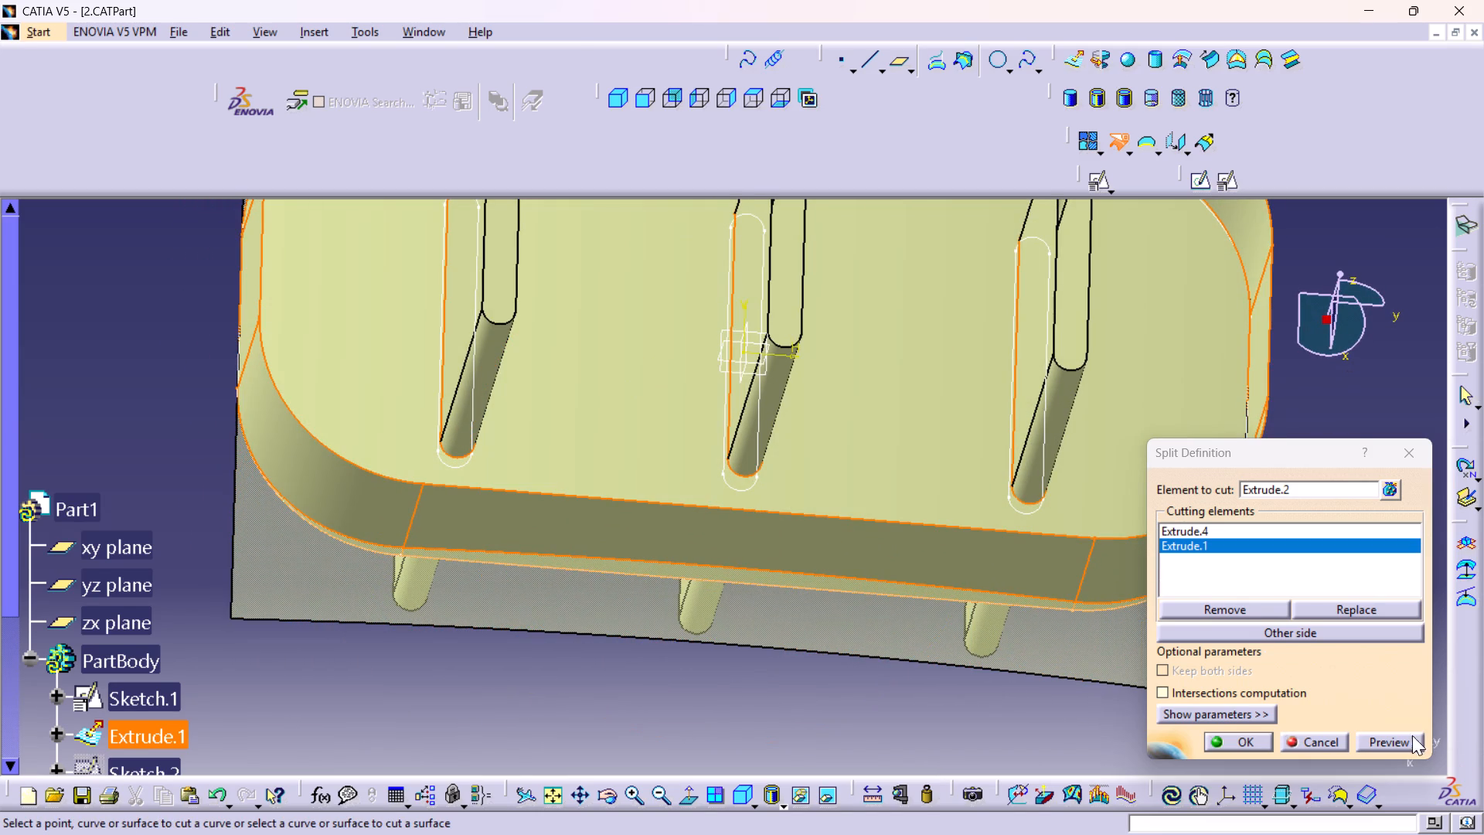
{"action": "left_click", "coordinate": [1401, 741]}
{"action": "left_click", "coordinate": [1389, 738]}
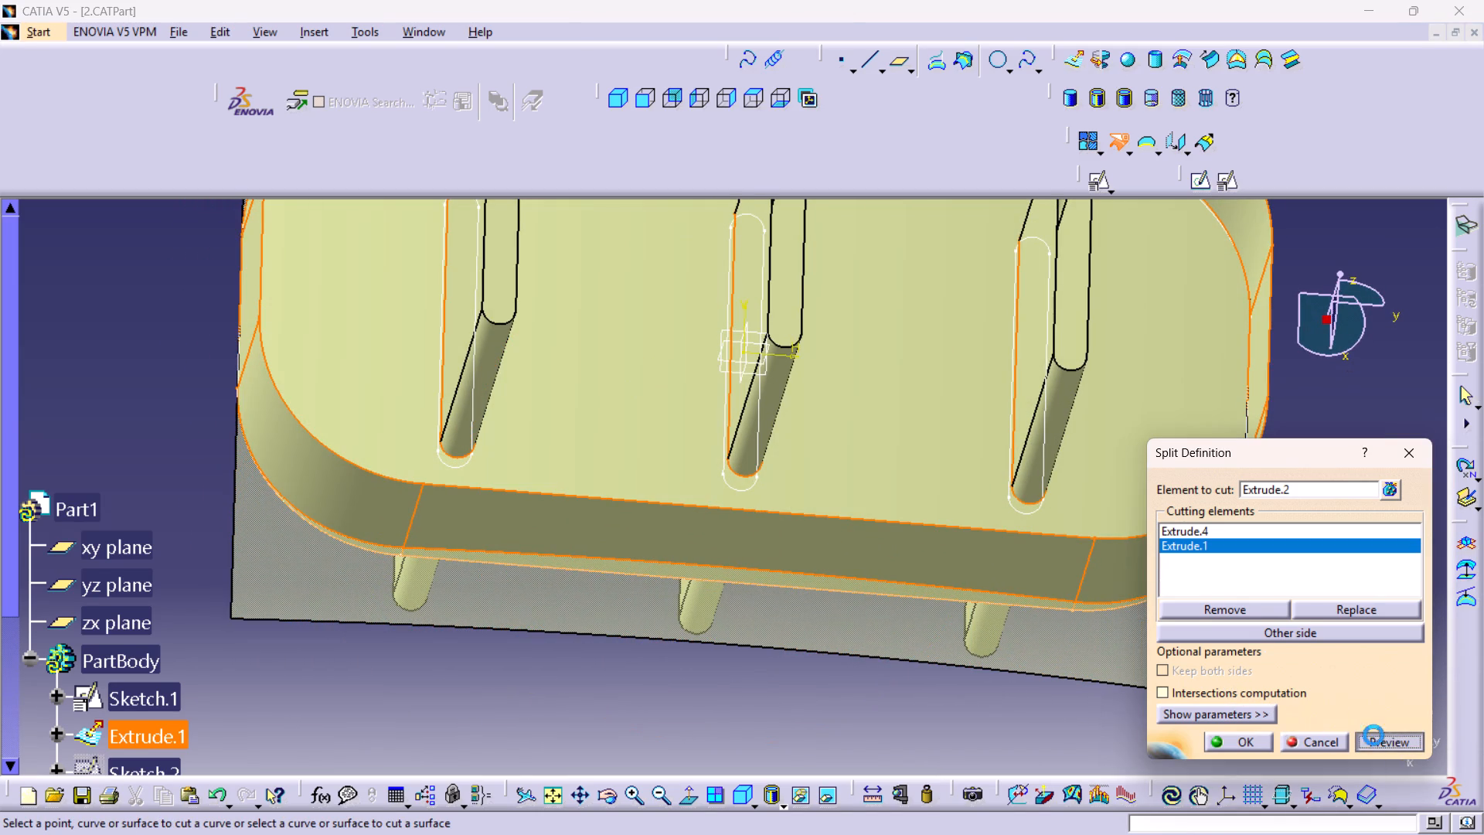
{"action": "middle_click_drag", "start_coordinate": [948, 550], "coordinate": [866, 621]}
{"action": "right_click_drag", "start_coordinate": [948, 547], "coordinate": [866, 621]}
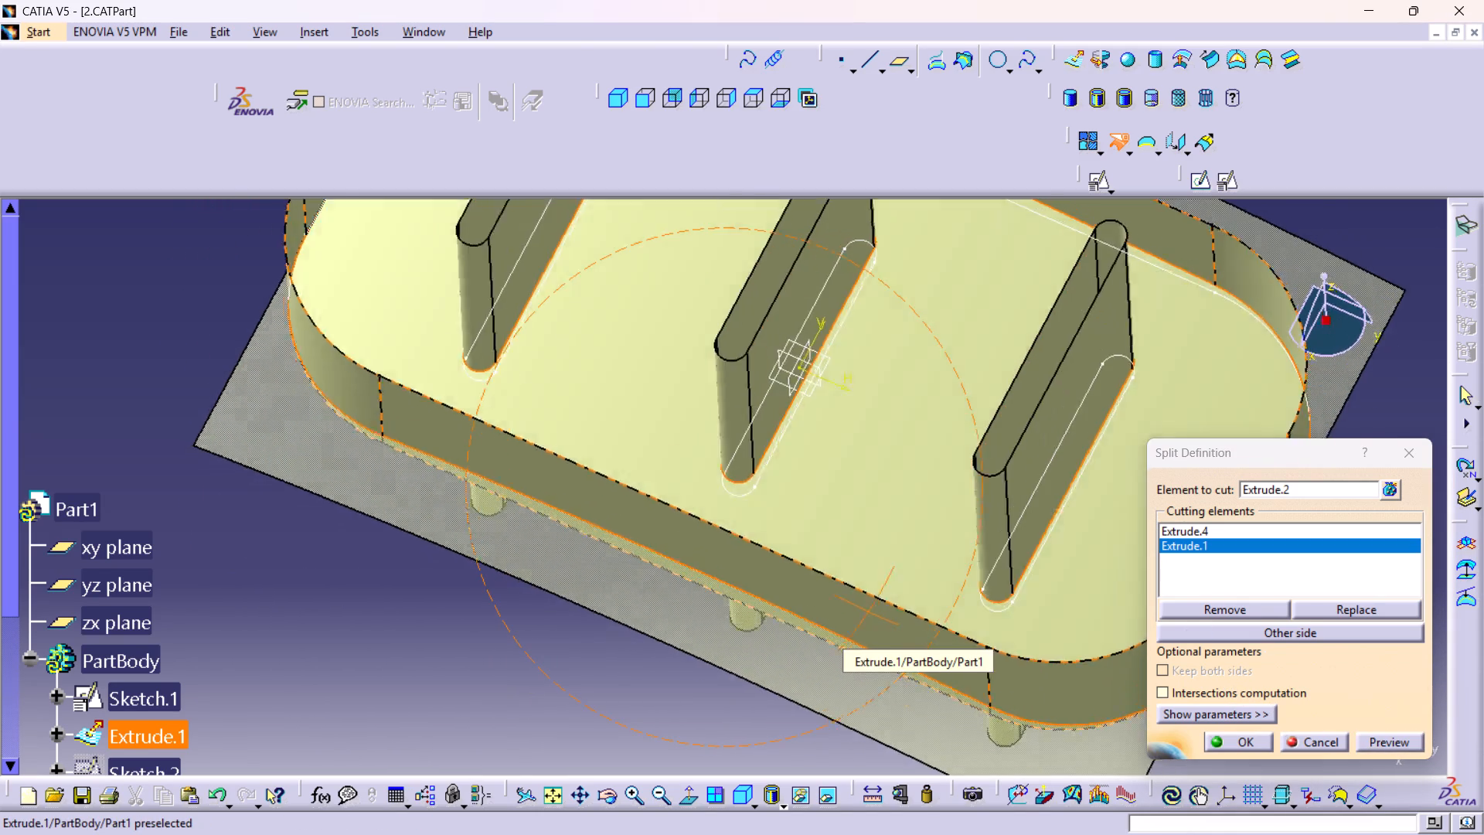
{"action": "middle_click_drag", "start_coordinate": [866, 621], "coordinate": [868, 683]}
{"action": "right_click_drag", "start_coordinate": [866, 621], "coordinate": [875, 676]}
{"action": "left_click", "coordinate": [1231, 744]}
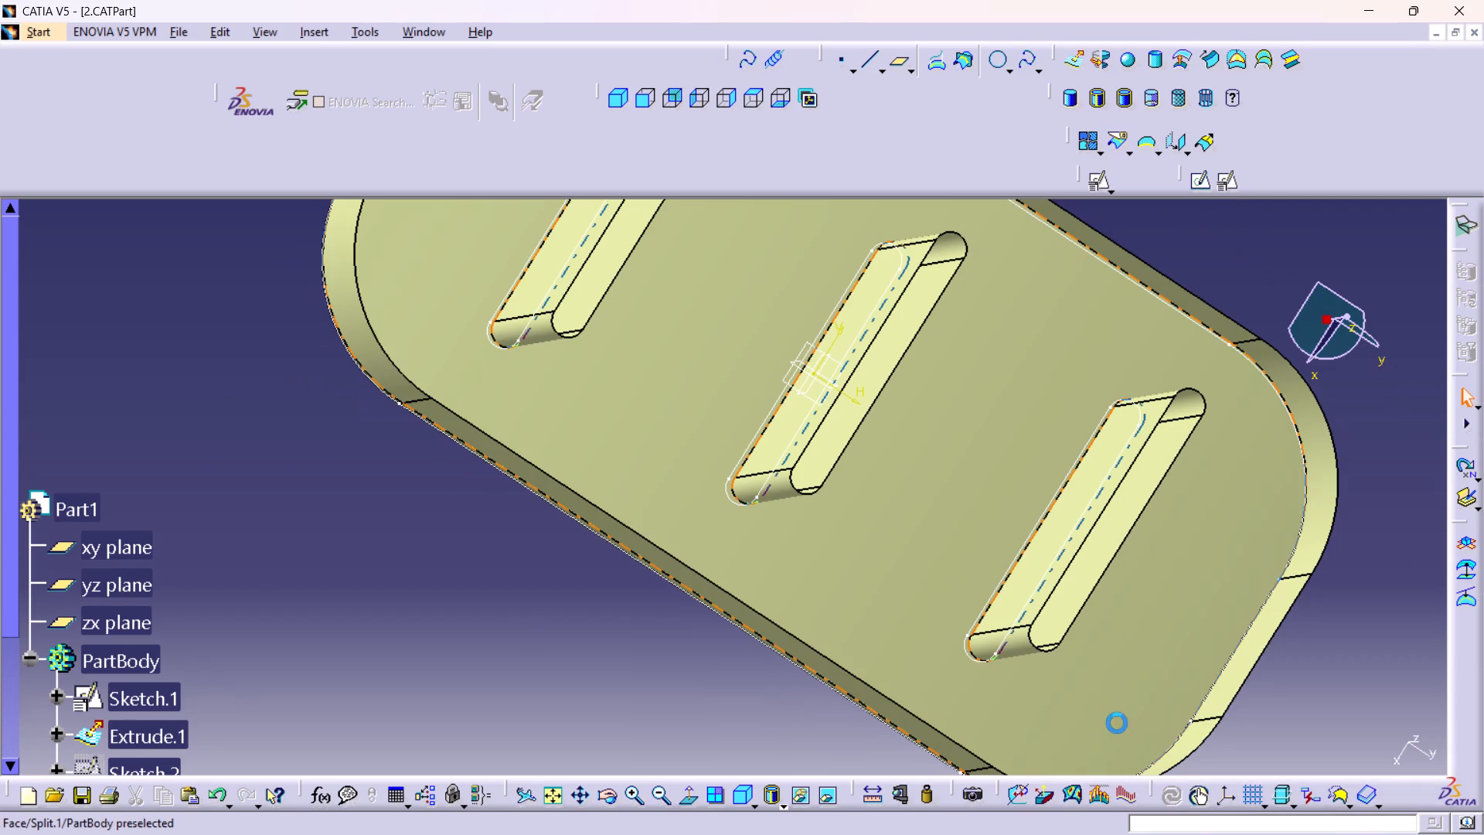
Hide the hole walls Extrude.4 that pass through the split floor.
{"action": "middle_click_drag", "start_coordinate": [1007, 687], "coordinate": [864, 690]}
{"action": "right_click_drag", "start_coordinate": [1007, 687], "coordinate": [864, 690]}
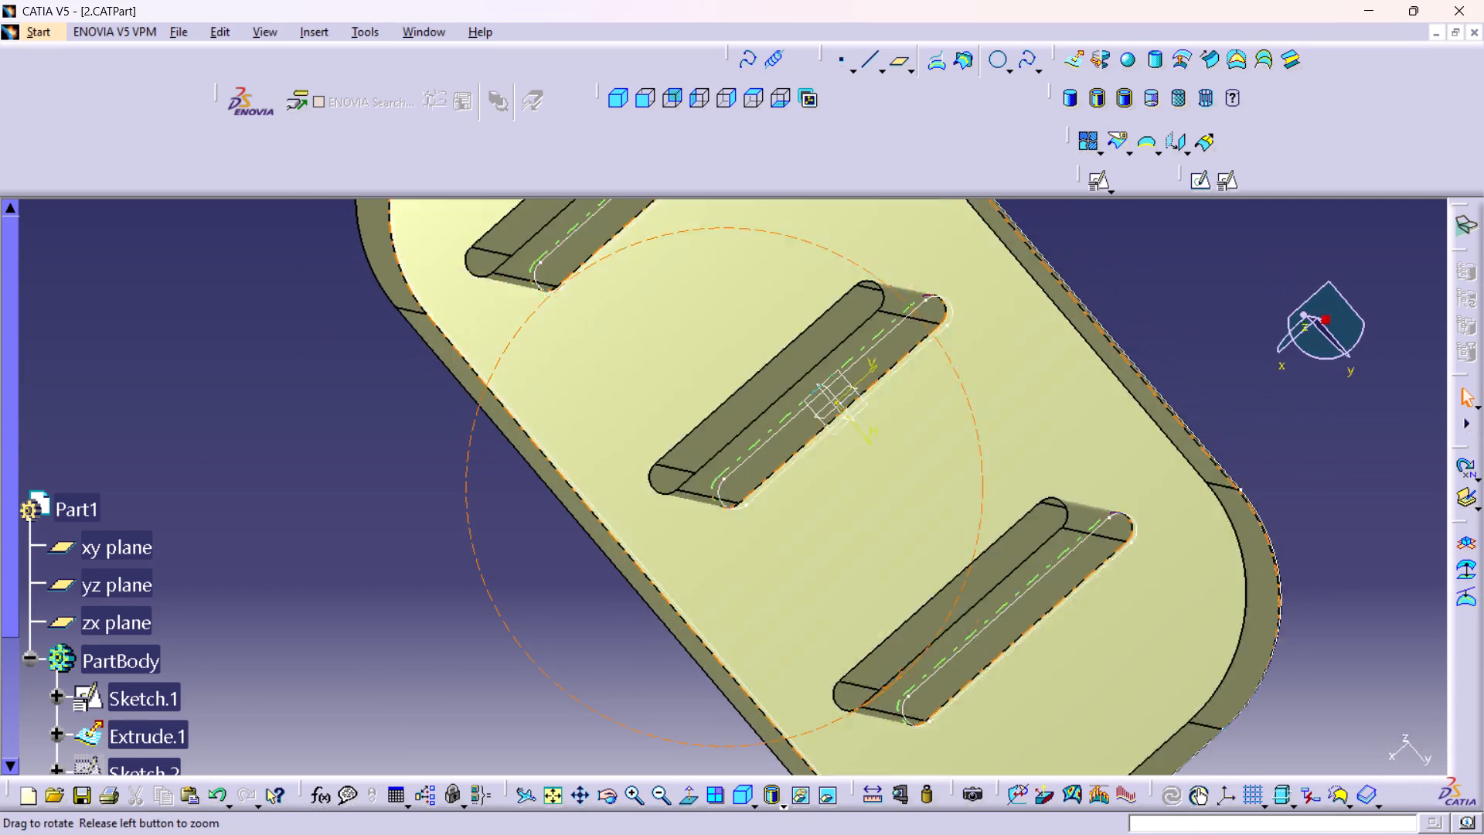
{"action": "middle_click_drag", "start_coordinate": [864, 690], "coordinate": [919, 642]}
{"action": "right_click_drag", "start_coordinate": [864, 690], "coordinate": [919, 642]}
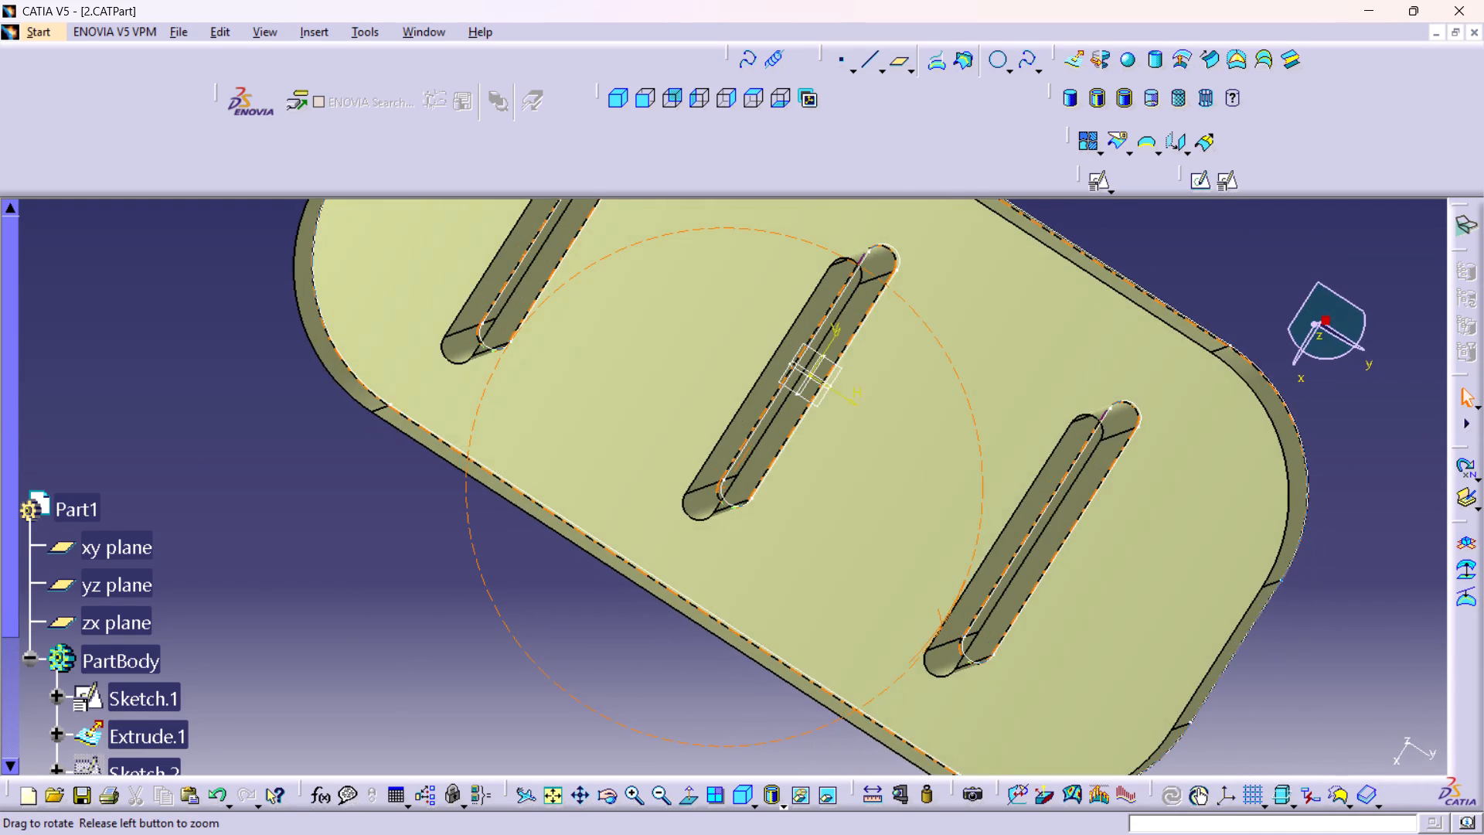
{"action": "middle_click_drag", "start_coordinate": [919, 642], "coordinate": [929, 629]}
{"action": "right_click_drag", "start_coordinate": [919, 642], "coordinate": [930, 629]}
{"action": "middle_click_drag", "start_coordinate": [949, 619], "coordinate": [996, 367]}
{"action": "right_click_drag", "start_coordinate": [950, 619], "coordinate": [996, 367]}
{"action": "scroll", "coordinate": [962, 462], "scroll_direction": "up", "scroll_amount": 1}
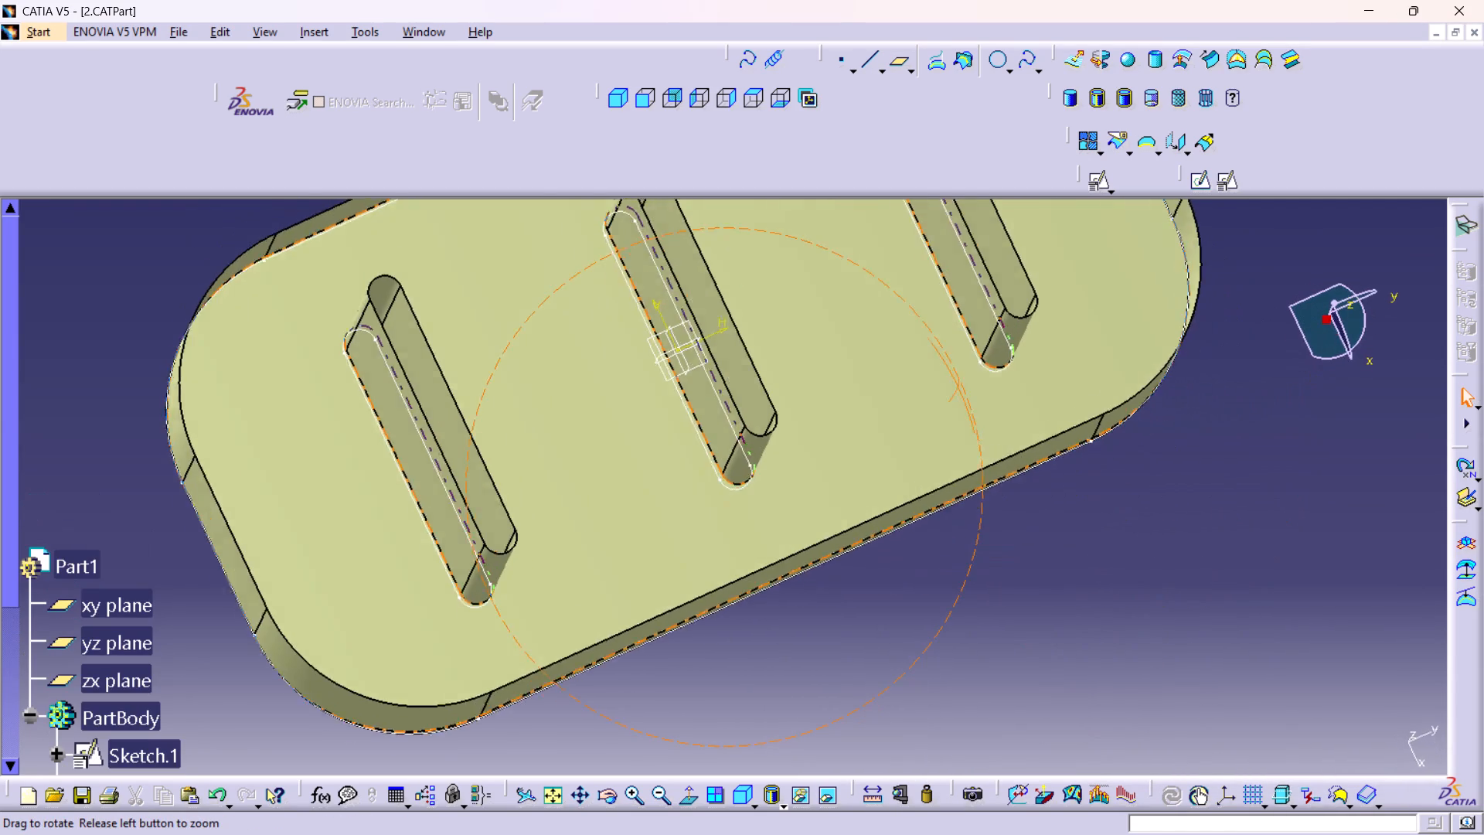
{"action": "right_click_drag", "start_coordinate": [996, 367], "coordinate": [989, 348]}
{"action": "middle_click_drag", "start_coordinate": [996, 367], "coordinate": [989, 348]}
{"action": "middle_click_drag", "start_coordinate": [923, 563], "coordinate": [861, 445]}
{"action": "right_click_drag", "start_coordinate": [923, 563], "coordinate": [859, 441]}
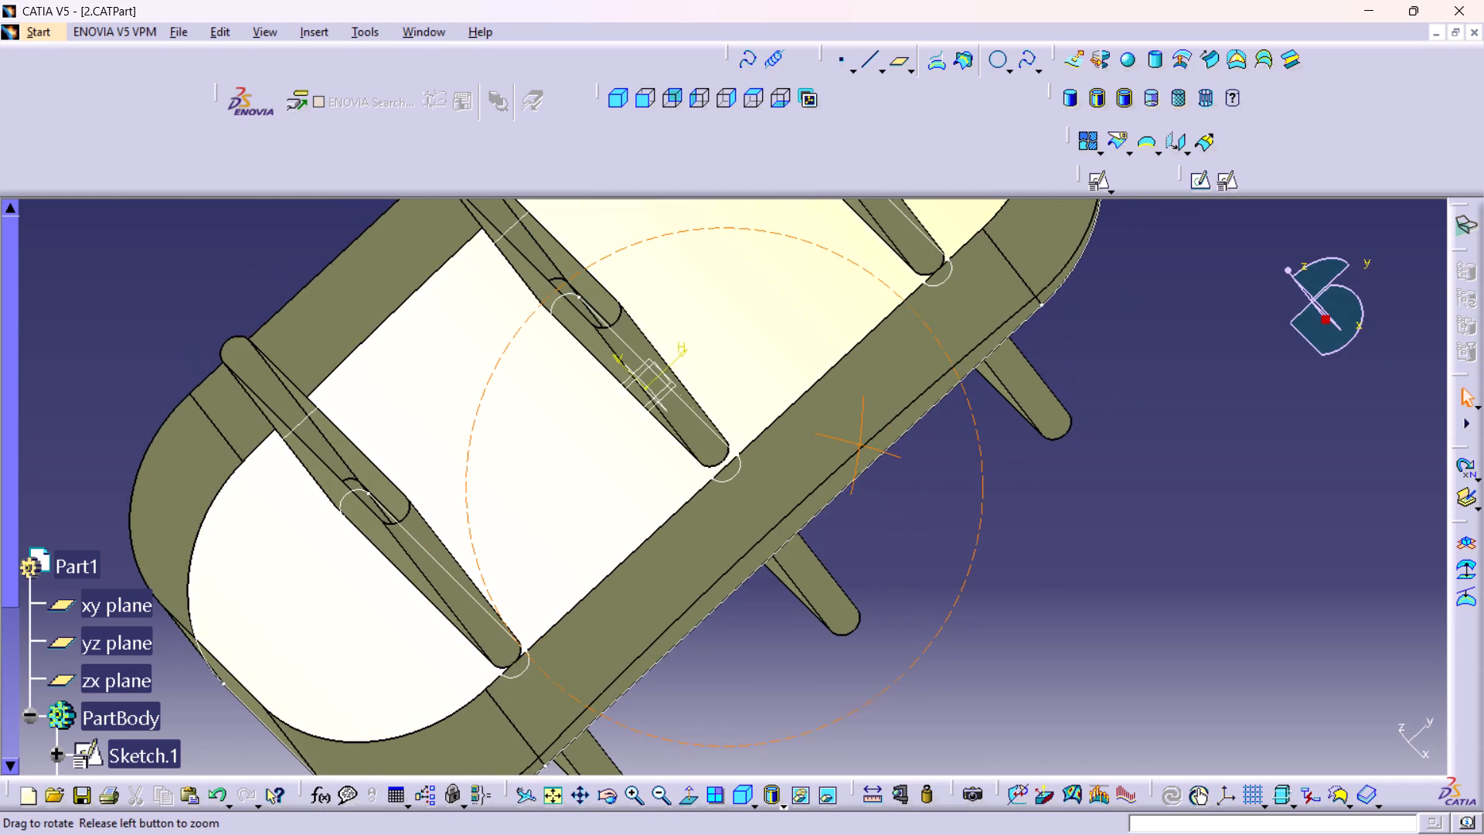
{"action": "right_click", "coordinate": [405, 560]}
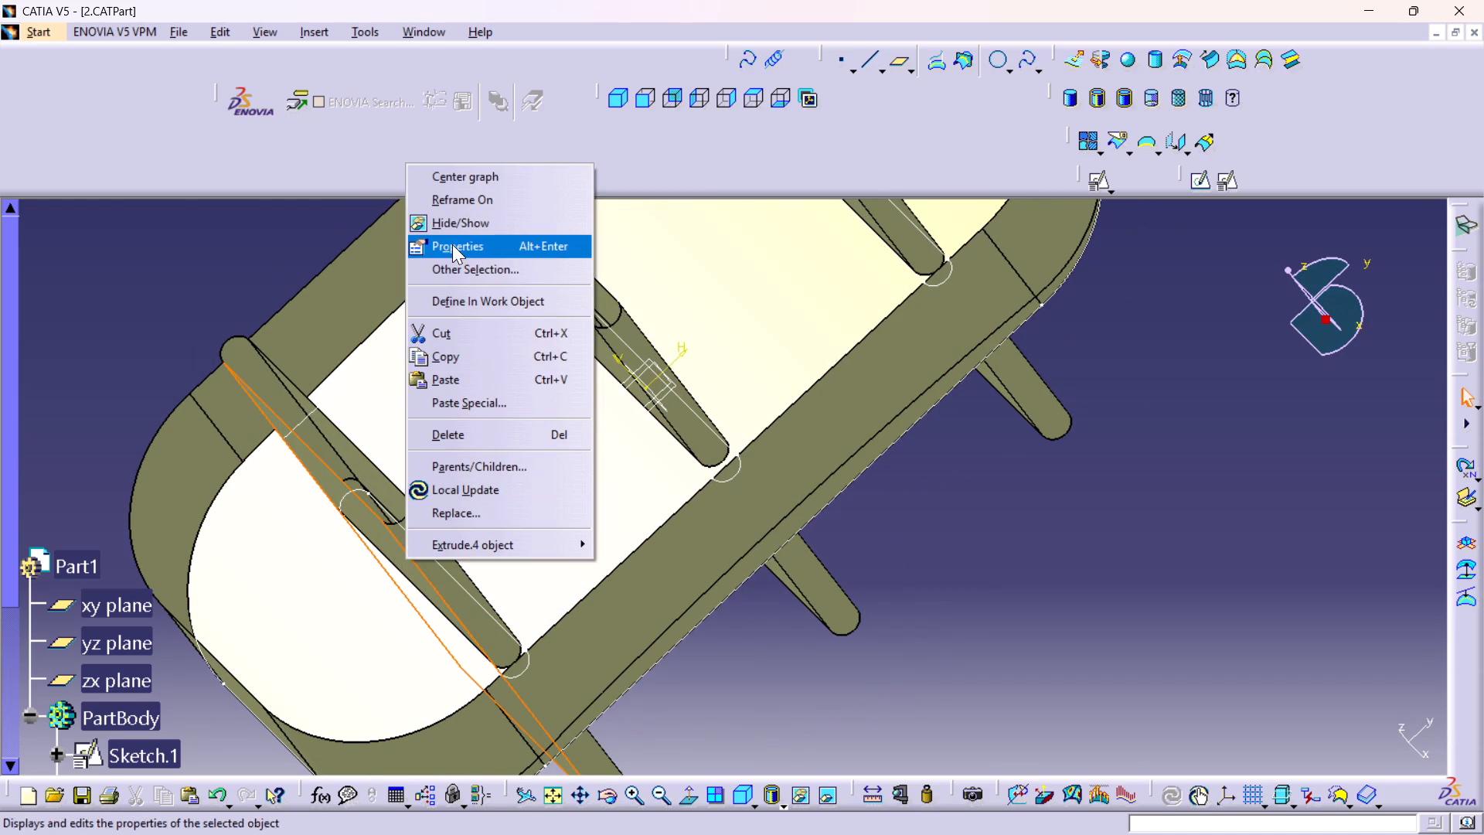
{"action": "left_click", "coordinate": [449, 233]}
{"action": "left_click", "coordinate": [1126, 412]}
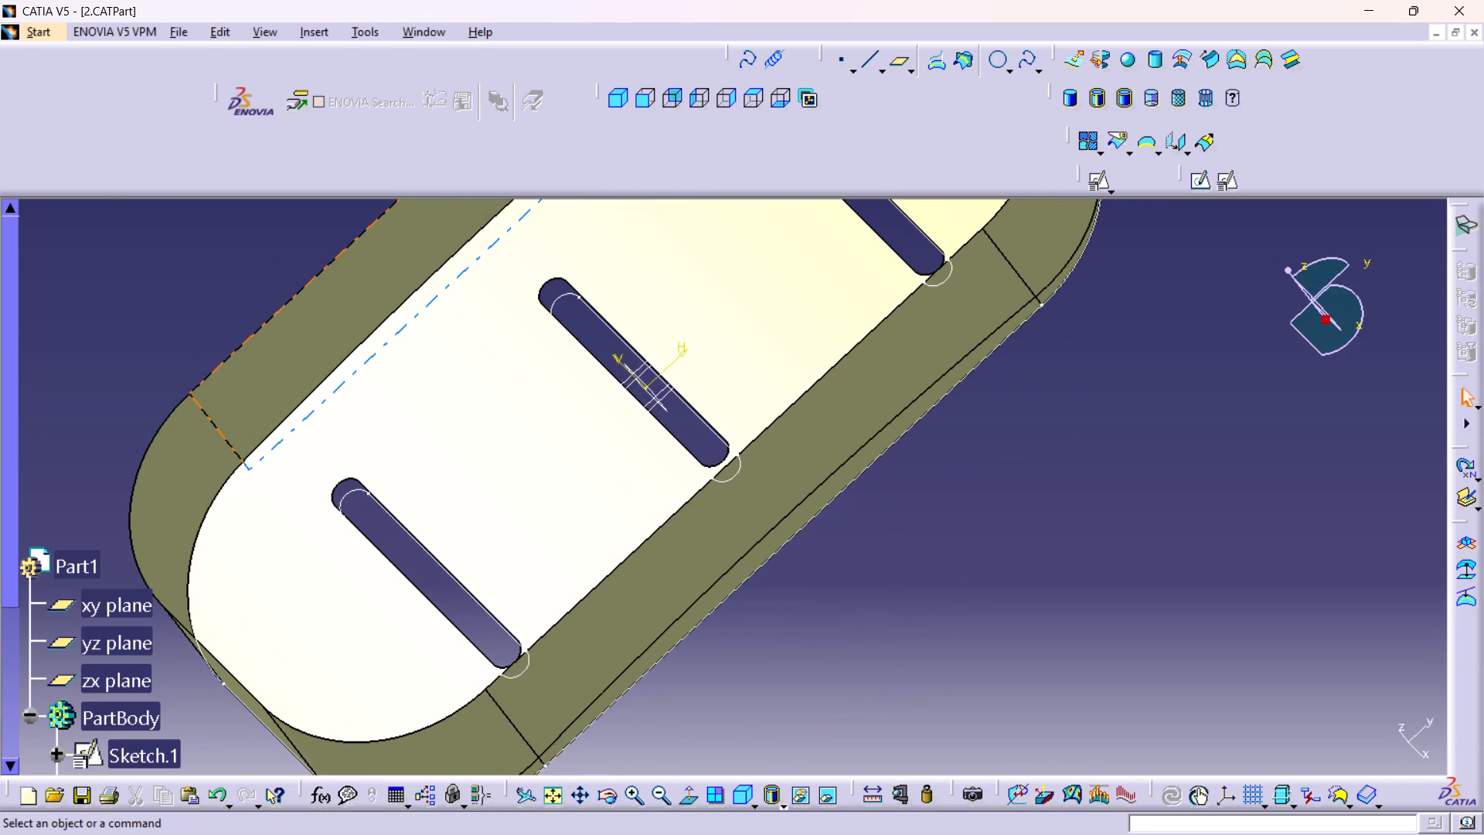
Examine the whole tray, its floor outline and three elongated holes from the open side and in isometric view.
{"action": "middle_click_drag", "start_coordinate": [1126, 412], "coordinate": [1152, 496]}
{"action": "right_click", "coordinate": [1128, 412]}
{"action": "middle_click_drag", "start_coordinate": [1220, 595], "coordinate": [1224, 599]}
{"action": "right_click_drag", "start_coordinate": [1224, 599], "coordinate": [1236, 640]}
{"action": "middle_click_drag", "start_coordinate": [1224, 599], "coordinate": [1239, 646]}
{"action": "middle_click_drag", "start_coordinate": [1255, 646], "coordinate": [1167, 758]}
{"action": "right_click_drag", "start_coordinate": [1258, 646], "coordinate": [1204, 687]}
{"action": "right_click_drag", "start_coordinate": [1235, 588], "coordinate": [1233, 668]}
{"action": "middle_click_drag", "start_coordinate": [1235, 588], "coordinate": [1233, 668]}
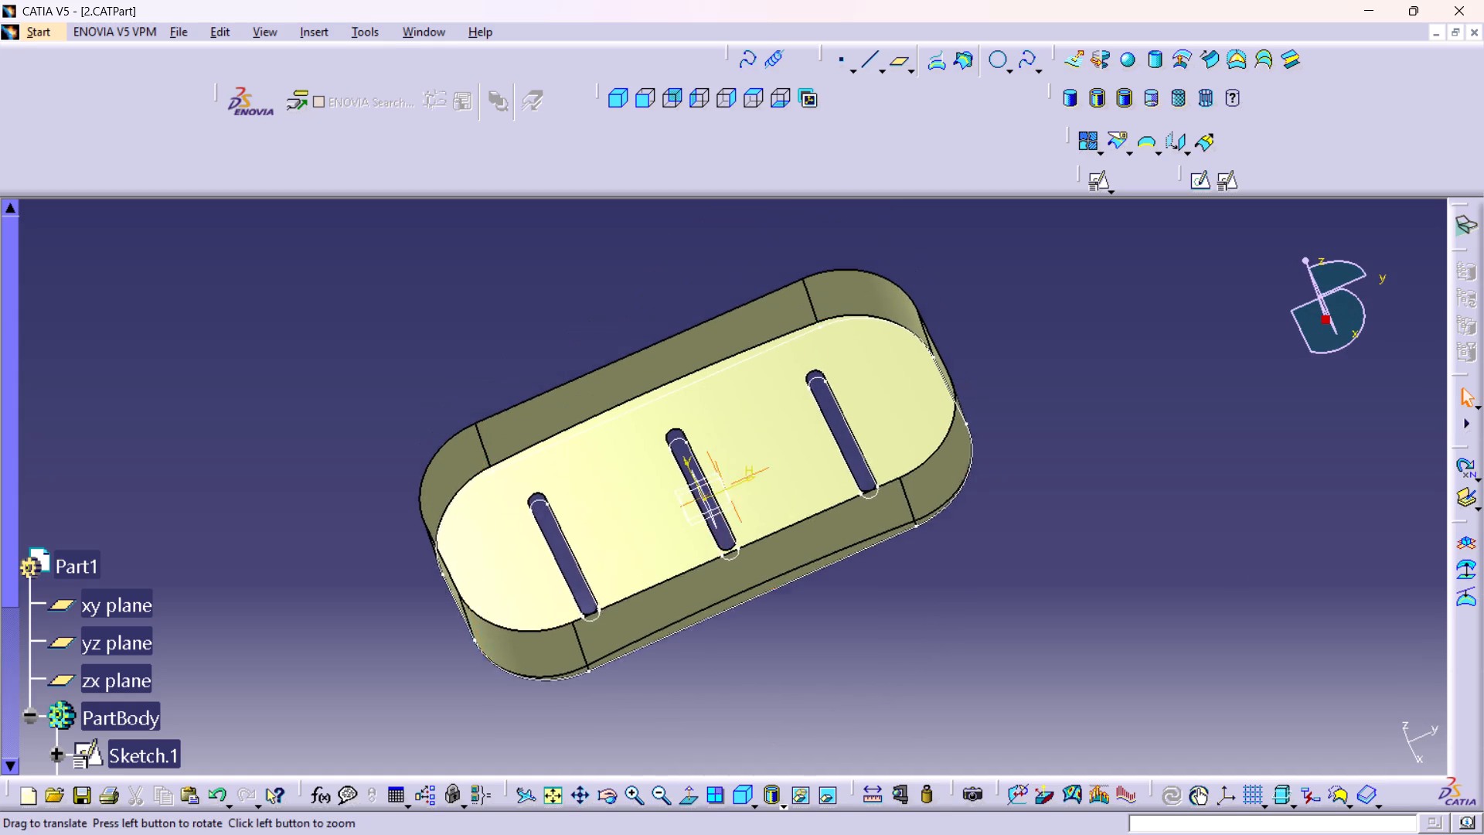
{"action": "middle_click_drag", "start_coordinate": [1233, 668], "coordinate": [1221, 650]}
{"action": "right_click_drag", "start_coordinate": [1233, 668], "coordinate": [1228, 628]}
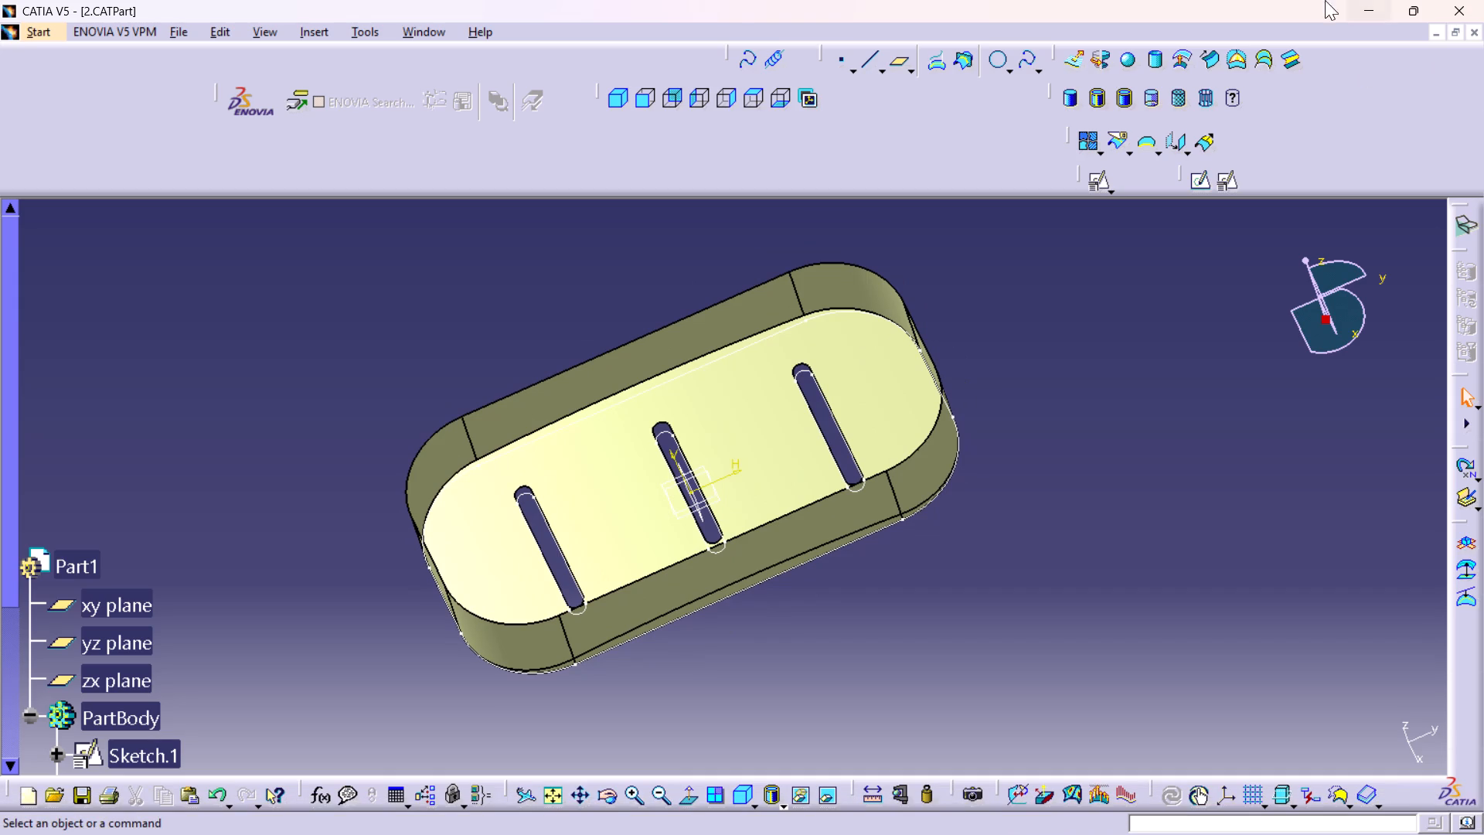
{"action": "left_click", "coordinate": [620, 94]}
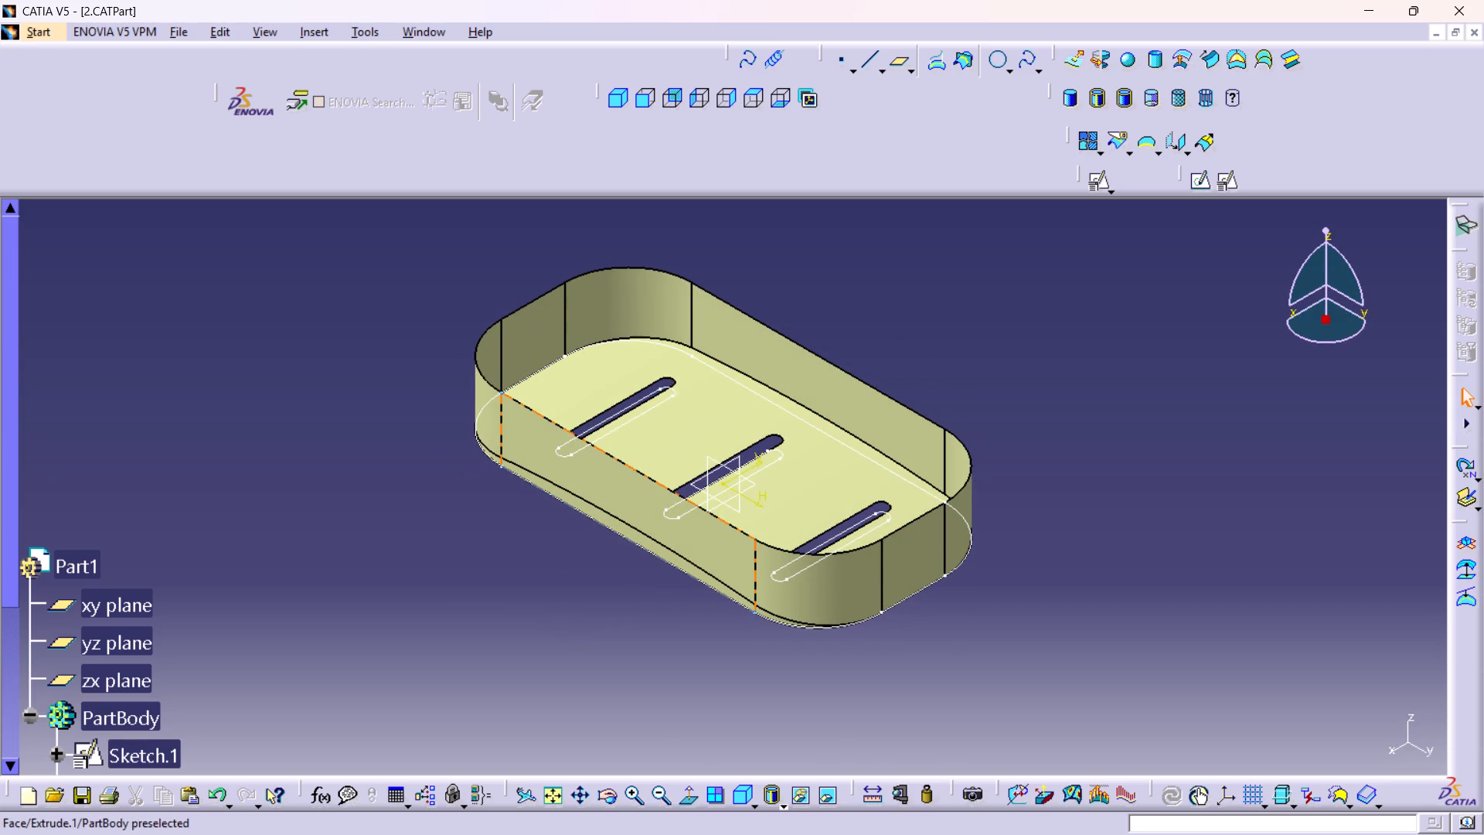
{"action": "middle_click_drag", "start_coordinate": [634, 498], "coordinate": [635, 388]}
{"action": "right_click", "coordinate": [634, 496]}
{"action": "middle_click_drag", "start_coordinate": [637, 387], "coordinate": [693, 462]}
{"action": "right_click", "coordinate": [637, 387]}
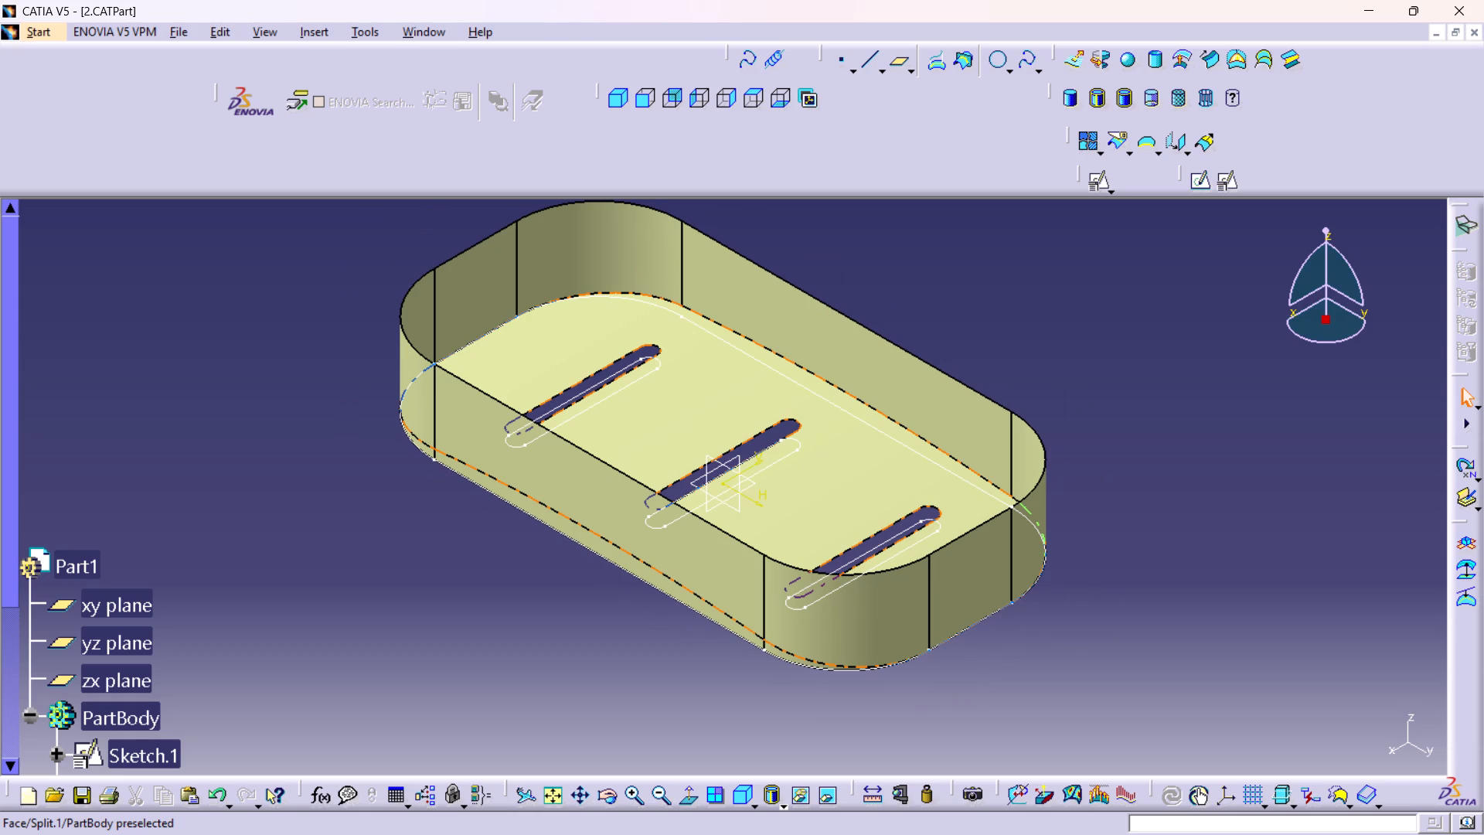
{"action": "middle_click_drag", "start_coordinate": [600, 348], "coordinate": [678, 477]}
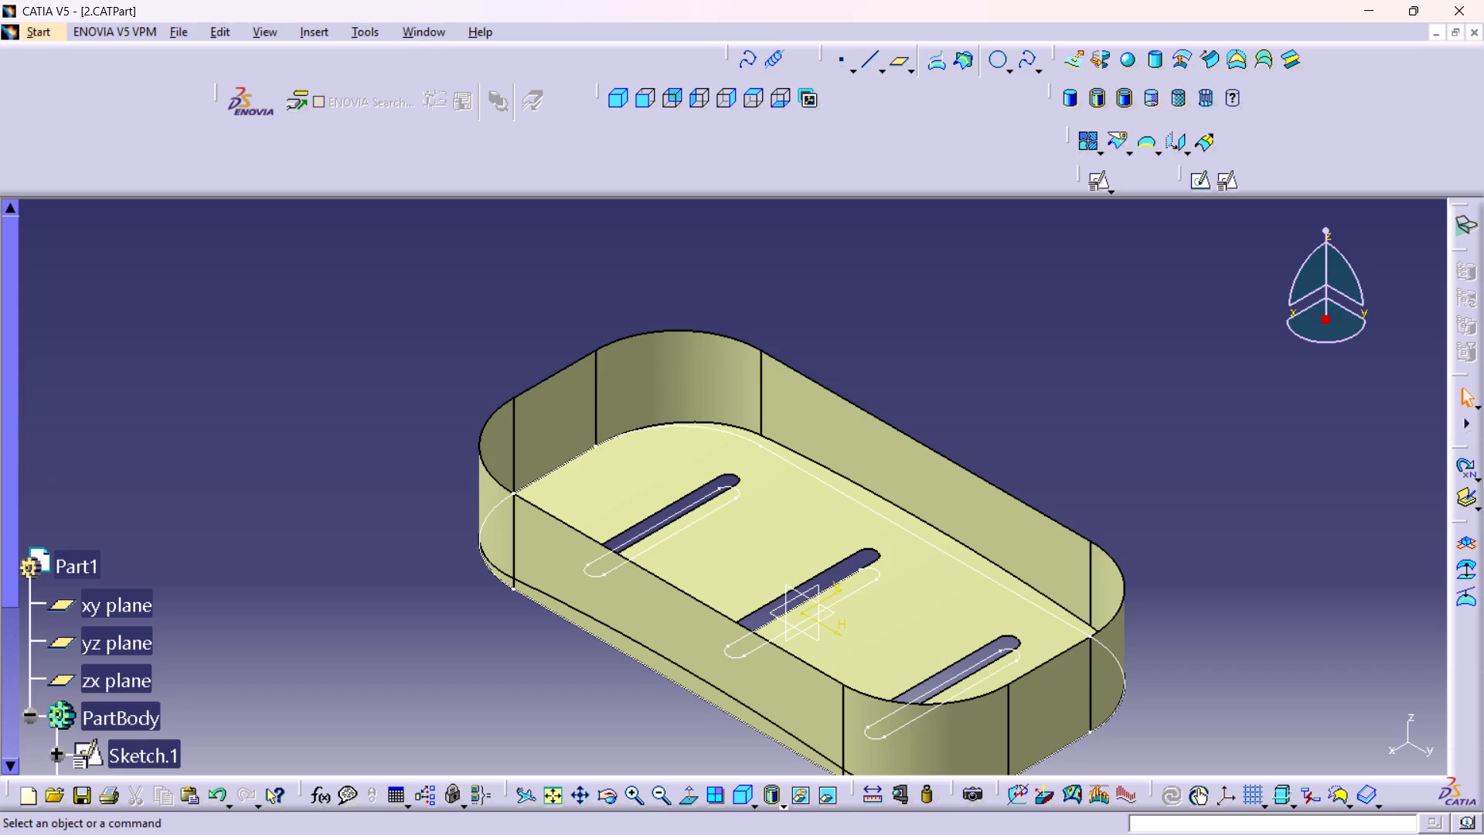
{"action": "middle_click_drag", "start_coordinate": [1076, 604], "coordinate": [1011, 562]}
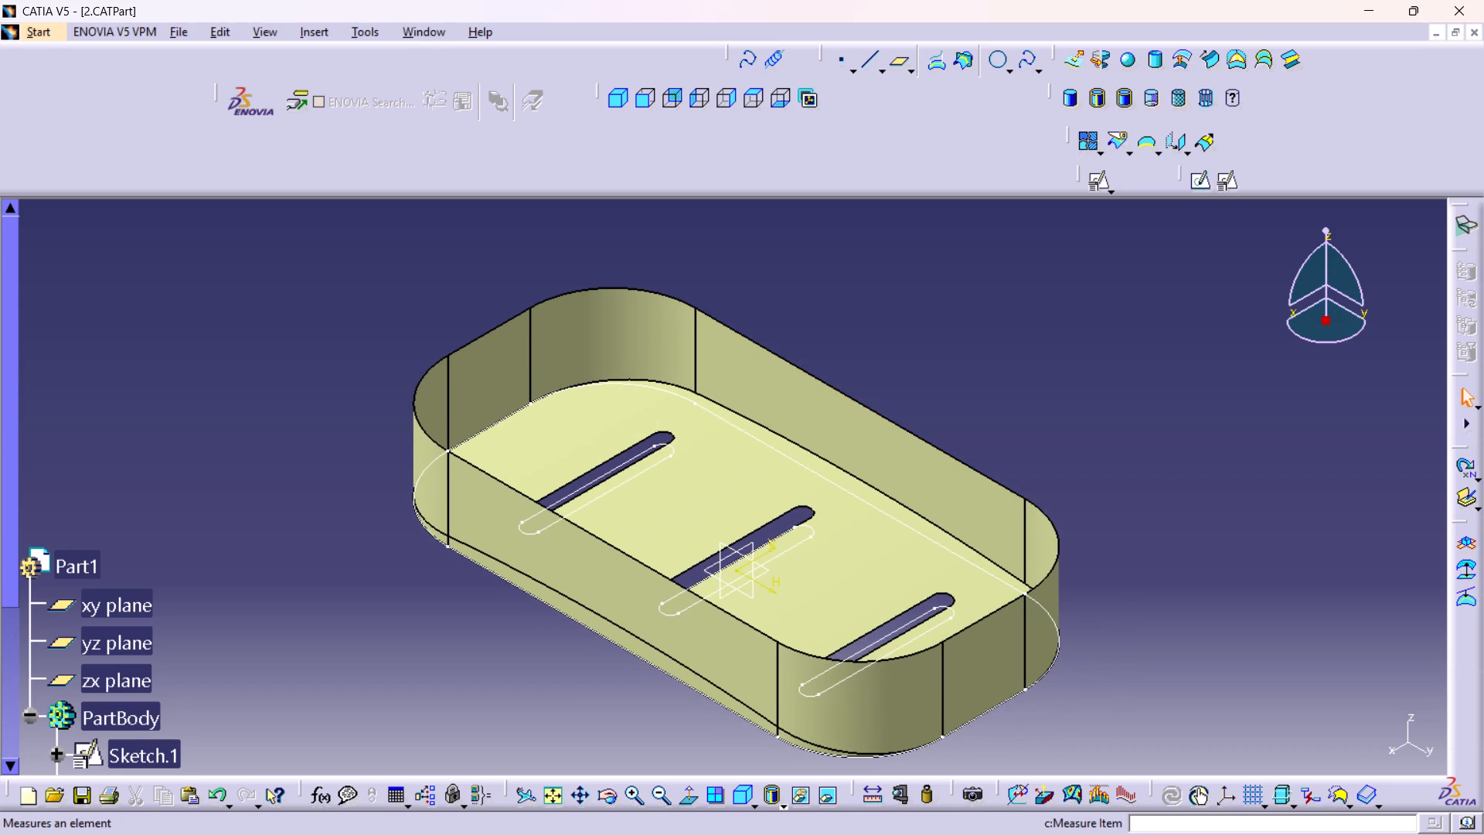
Inspect the underside of the tray, checking how the floor meets the rounded wall and the three elongated holes.
{"action": "middle_click_drag", "start_coordinate": [526, 668], "coordinate": [585, 464]}
{"action": "right_click_drag", "start_coordinate": [526, 668], "coordinate": [585, 464]}
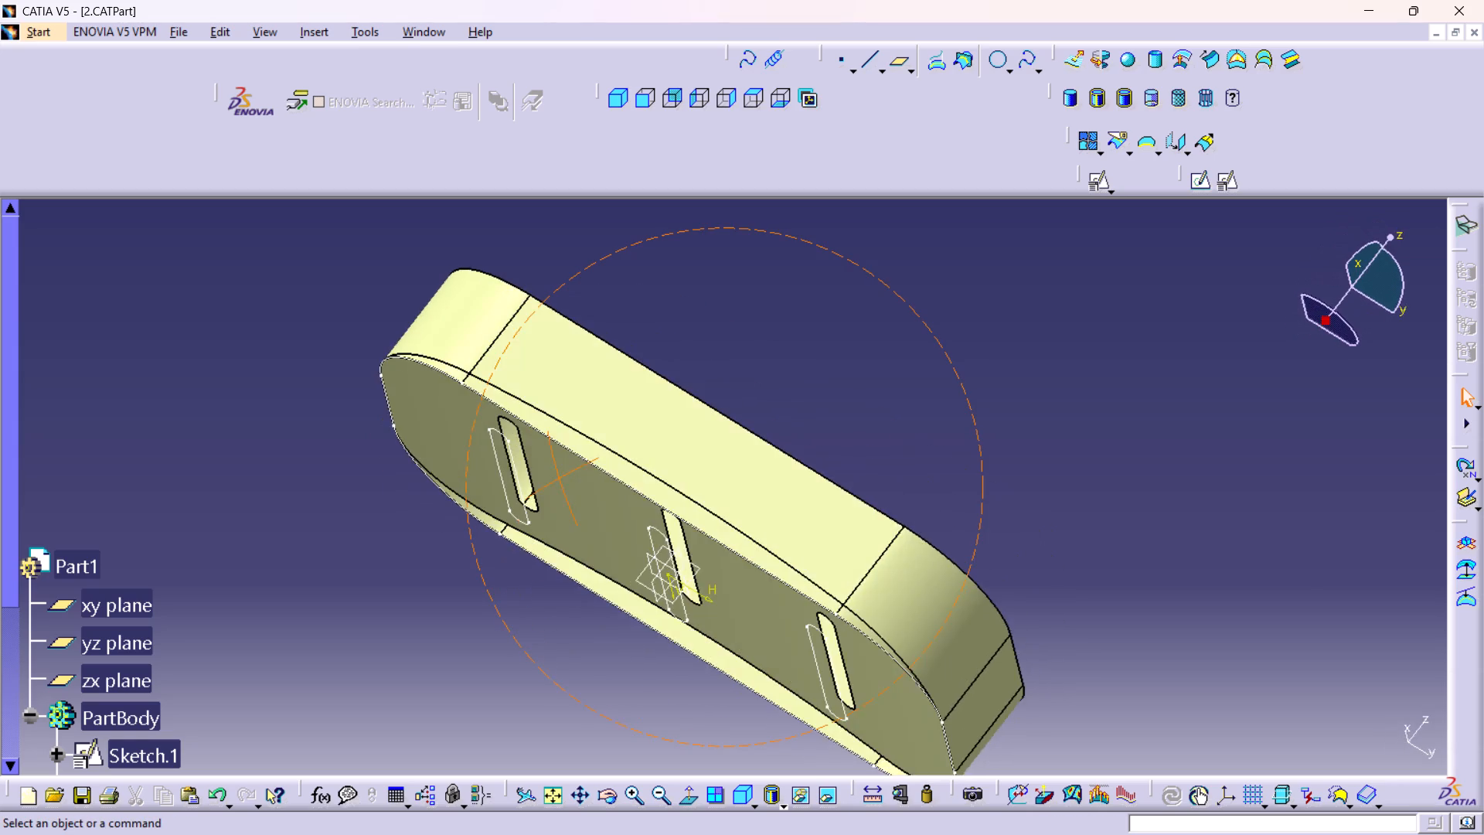
{"action": "middle_click_drag", "start_coordinate": [585, 464], "coordinate": [694, 360]}
{"action": "right_click_drag", "start_coordinate": [585, 464], "coordinate": [694, 360]}
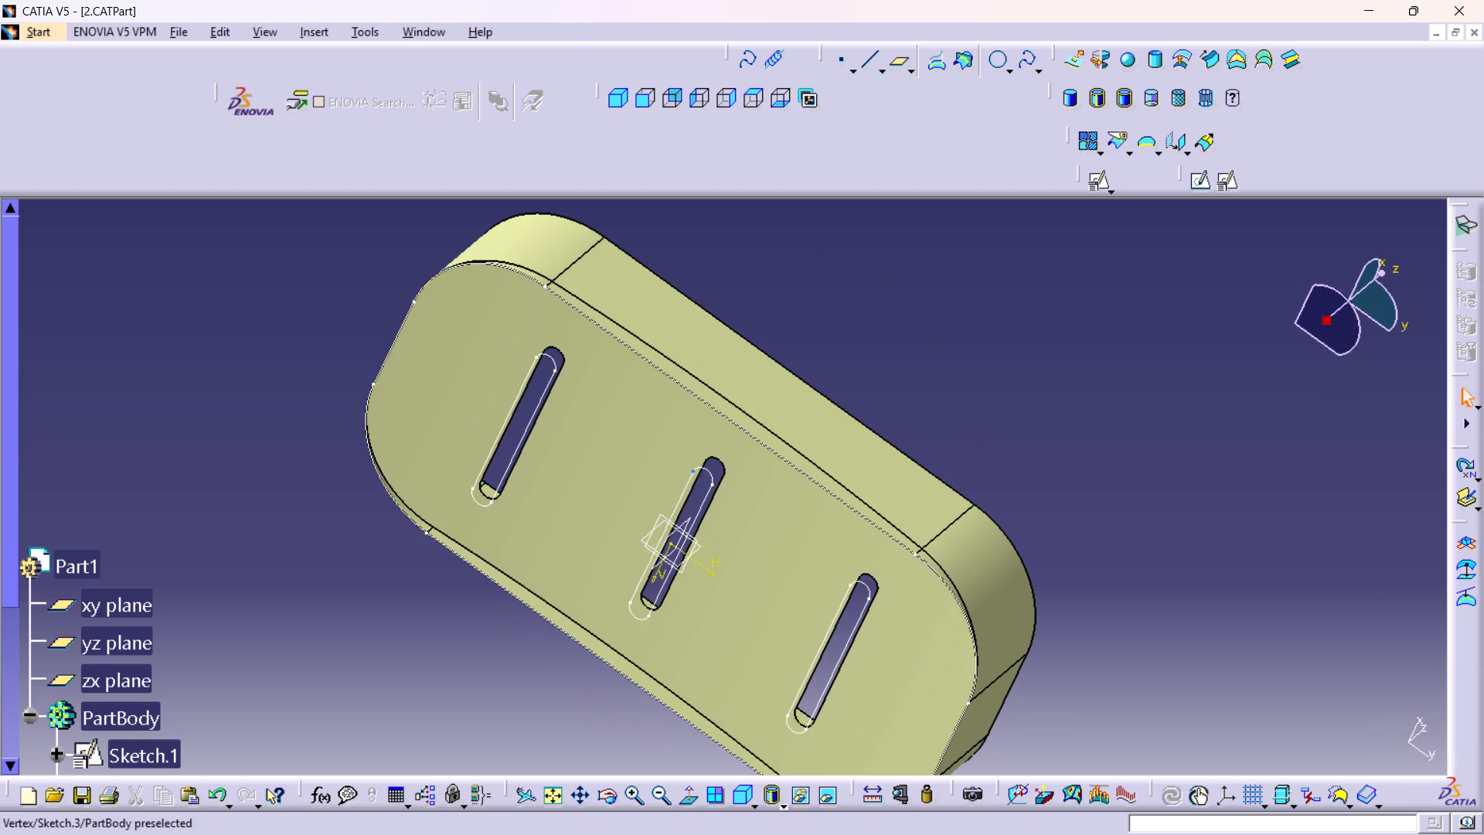
{"action": "middle_click_drag", "start_coordinate": [693, 469], "coordinate": [907, 290]}
{"action": "right_click_drag", "start_coordinate": [693, 469], "coordinate": [907, 290]}
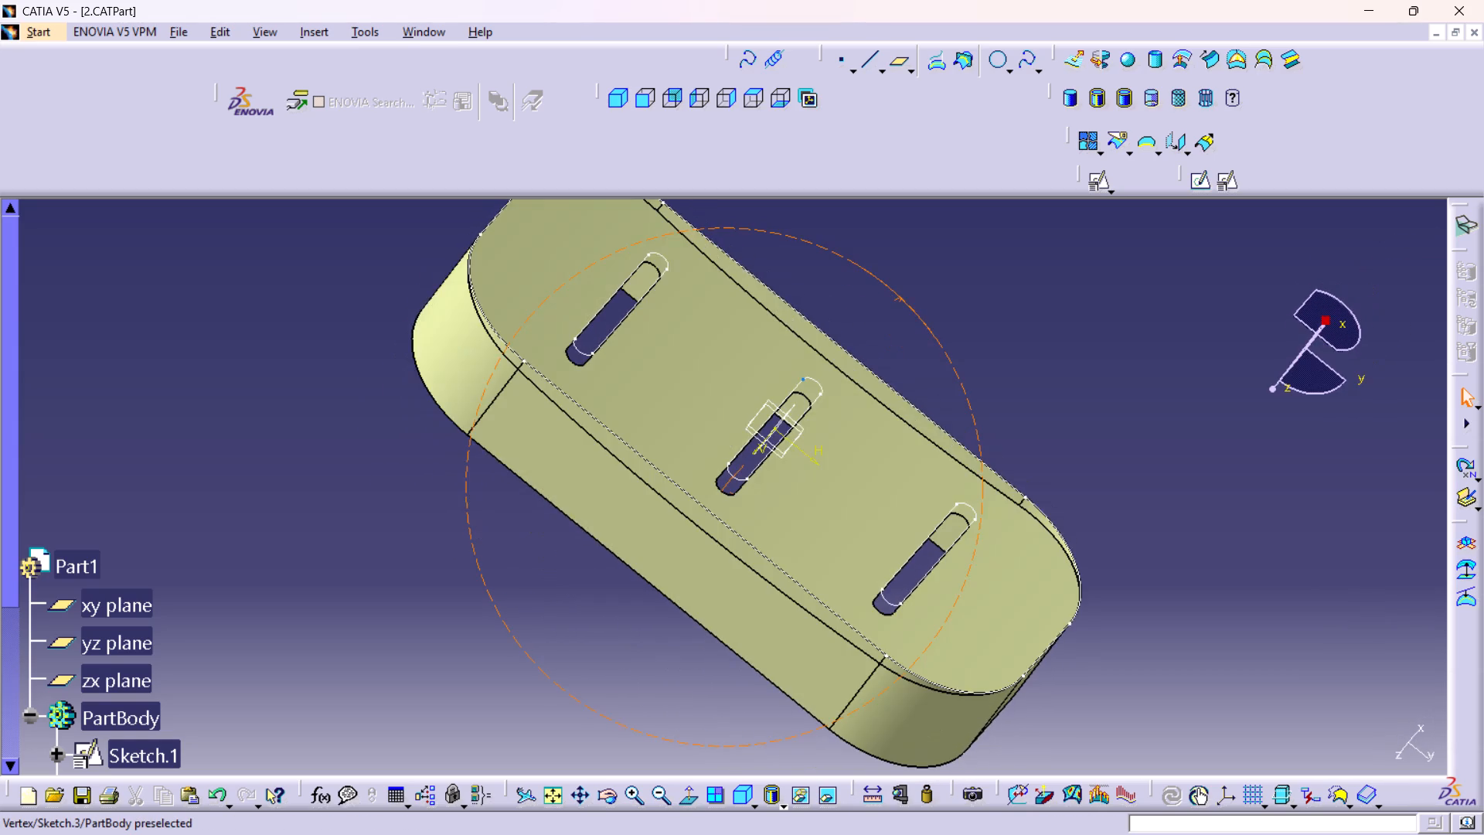
{"action": "middle_click_drag", "start_coordinate": [907, 290], "coordinate": [915, 427]}
{"action": "right_click_drag", "start_coordinate": [907, 290], "coordinate": [915, 427]}
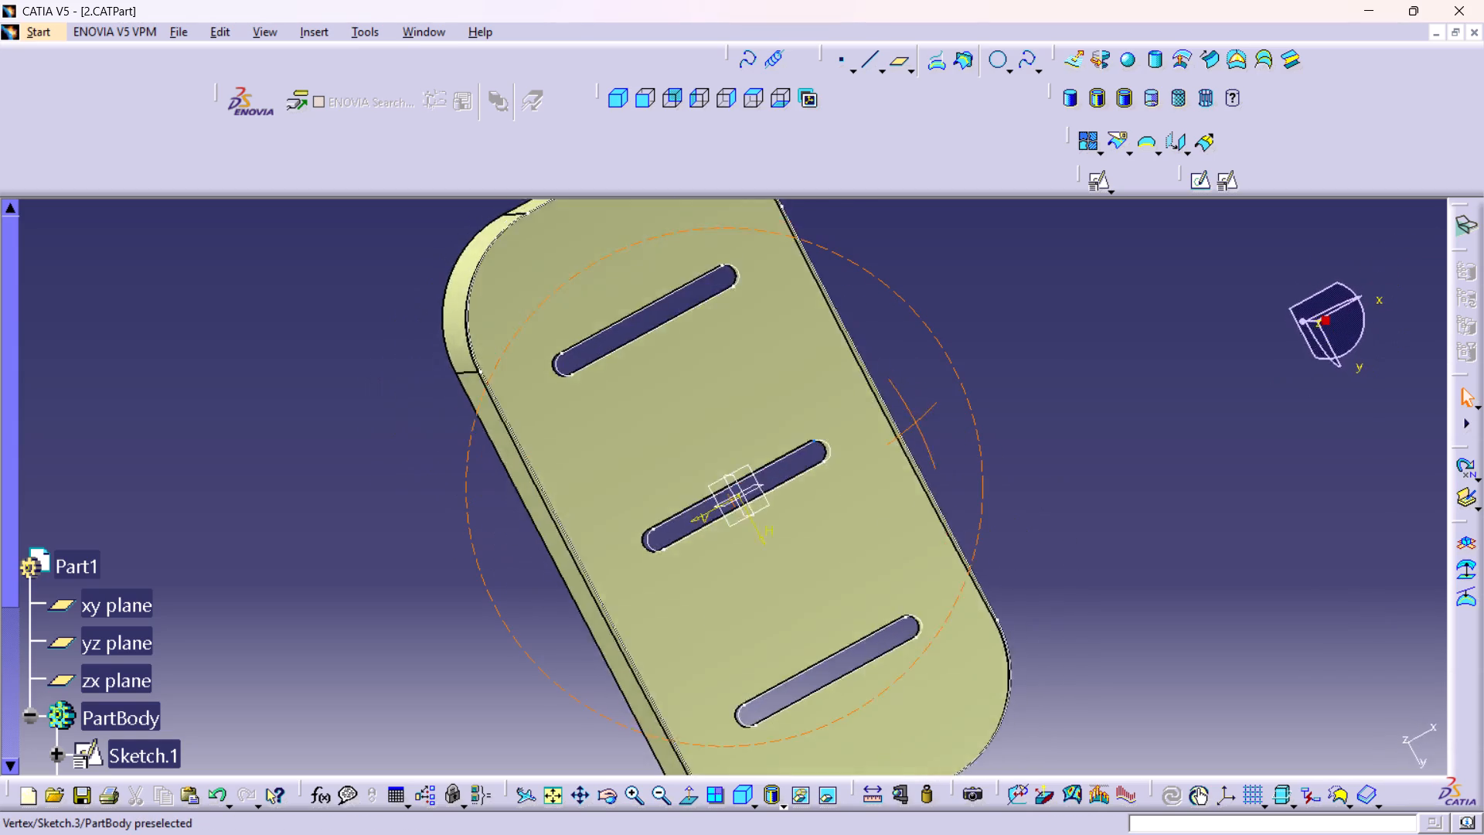
{"action": "middle_click_drag", "start_coordinate": [915, 427], "coordinate": [926, 584]}
{"action": "right_click_drag", "start_coordinate": [915, 427], "coordinate": [926, 583]}
{"action": "middle_click_drag", "start_coordinate": [812, 469], "coordinate": [1070, 622]}
{"action": "right_click_drag", "start_coordinate": [1012, 398], "coordinate": [1070, 622]}
{"action": "middle_click_drag", "start_coordinate": [871, 472], "coordinate": [910, 642]}
{"action": "right_click_drag", "start_coordinate": [871, 472], "coordinate": [910, 642]}
{"action": "middle_click_drag", "start_coordinate": [908, 591], "coordinate": [682, 324]}
{"action": "middle_click_drag", "start_coordinate": [659, 424], "coordinate": [638, 244]}
{"action": "right_click", "coordinate": [659, 424]}
{"action": "middle_click_drag", "start_coordinate": [729, 342], "coordinate": [917, 450]}
{"action": "middle_click_drag", "start_coordinate": [893, 436], "coordinate": [909, 509]}
{"action": "right_click", "coordinate": [893, 436]}
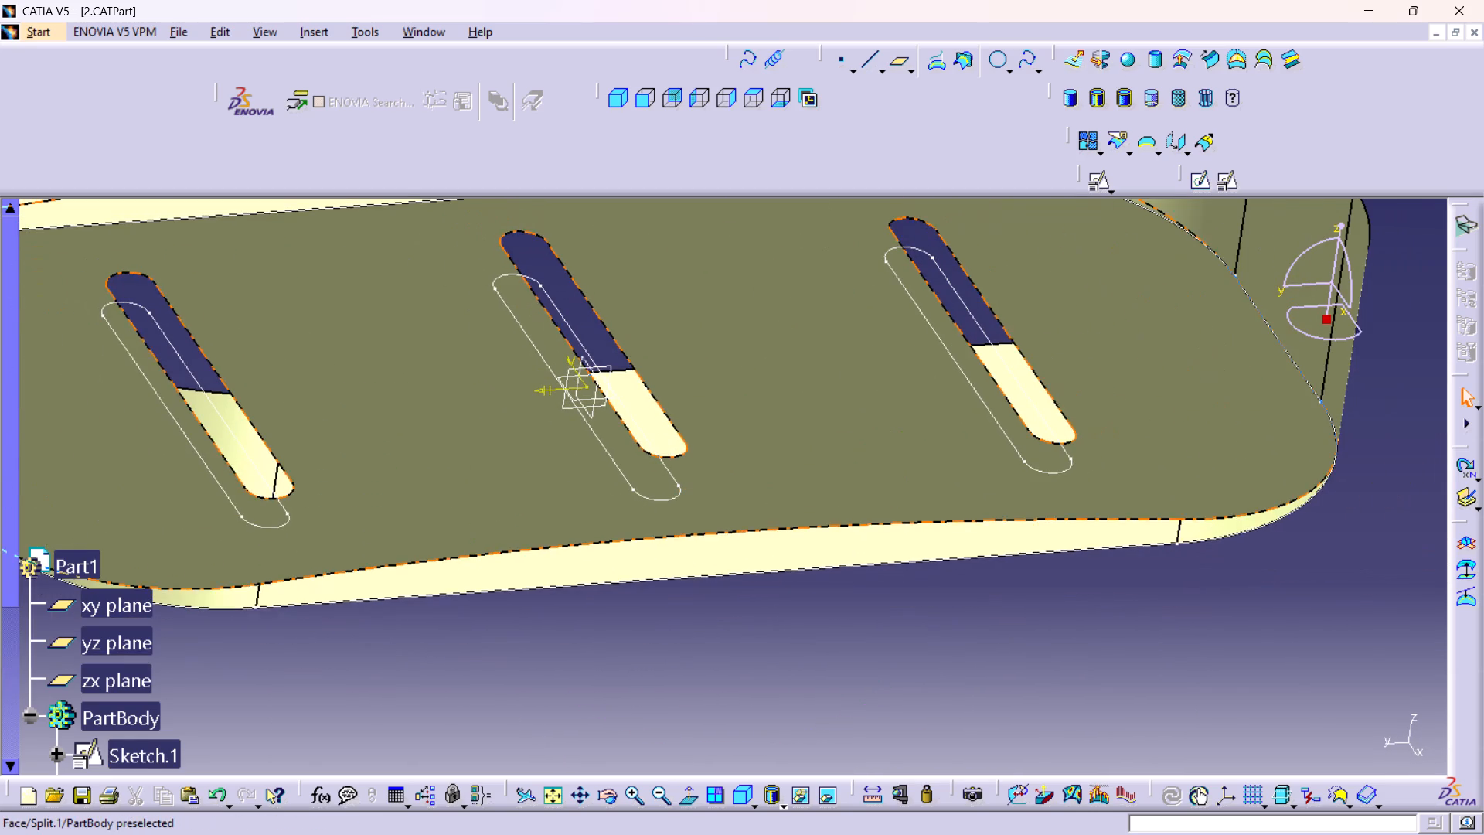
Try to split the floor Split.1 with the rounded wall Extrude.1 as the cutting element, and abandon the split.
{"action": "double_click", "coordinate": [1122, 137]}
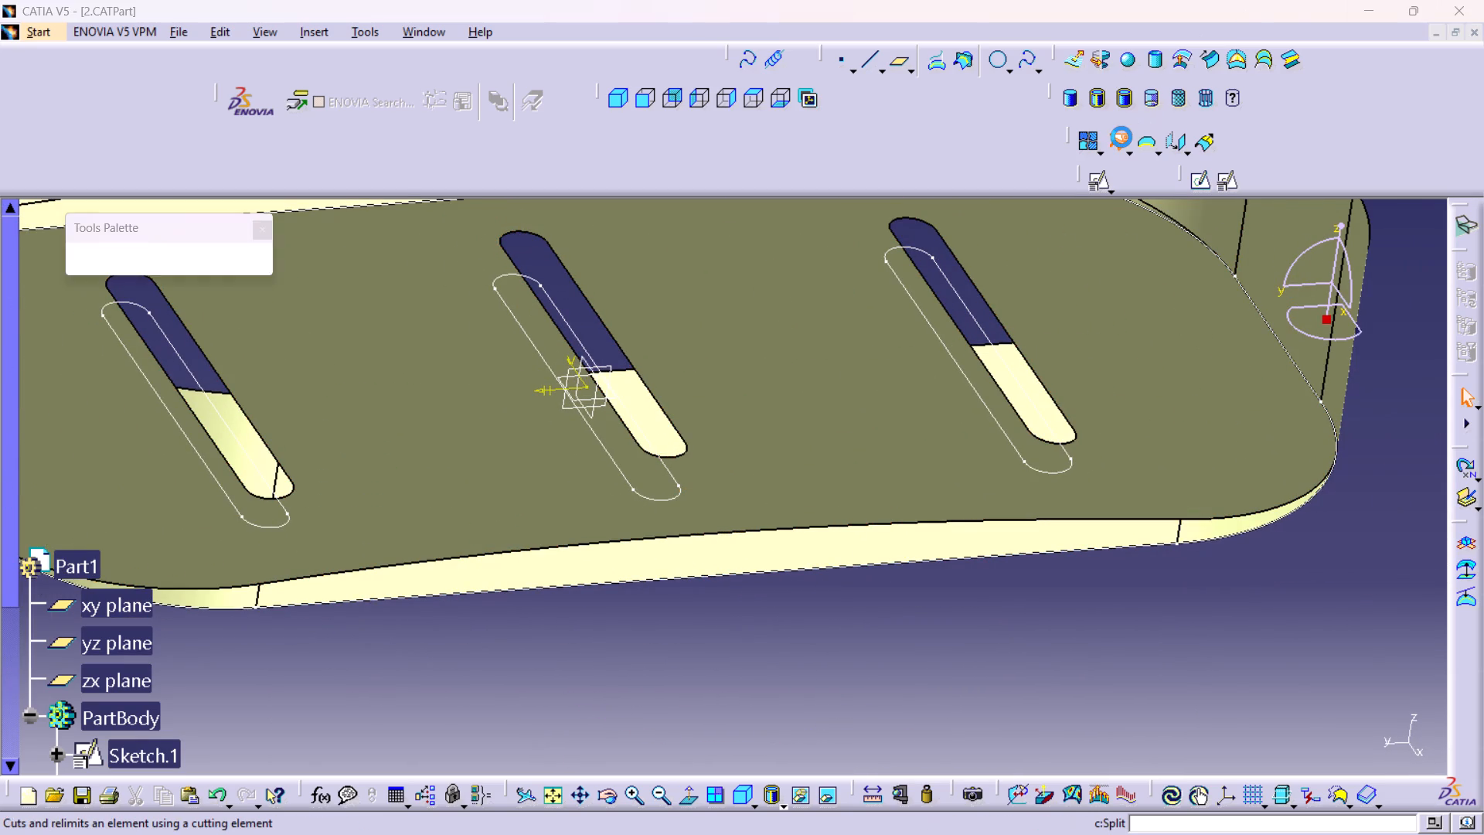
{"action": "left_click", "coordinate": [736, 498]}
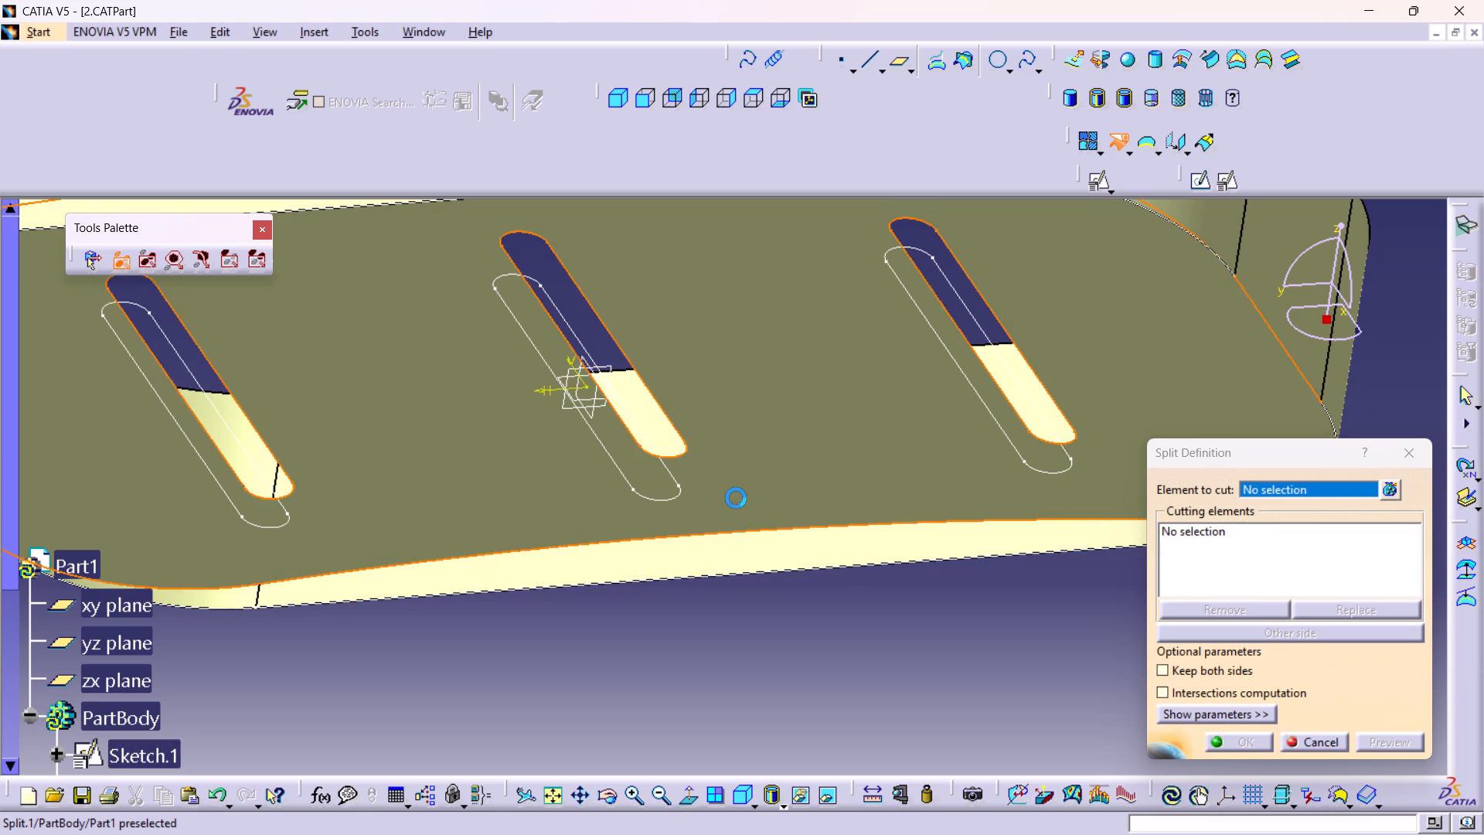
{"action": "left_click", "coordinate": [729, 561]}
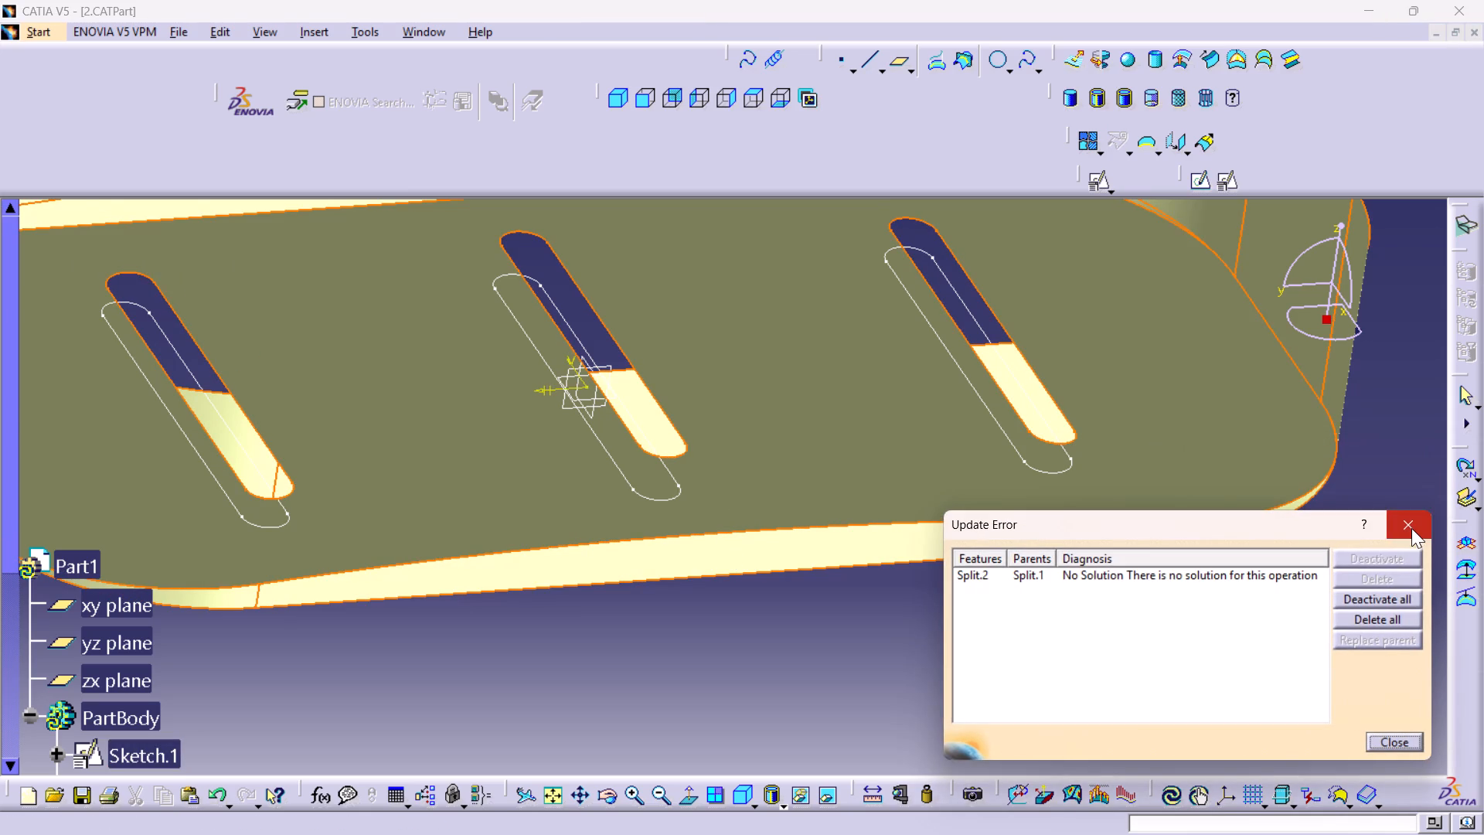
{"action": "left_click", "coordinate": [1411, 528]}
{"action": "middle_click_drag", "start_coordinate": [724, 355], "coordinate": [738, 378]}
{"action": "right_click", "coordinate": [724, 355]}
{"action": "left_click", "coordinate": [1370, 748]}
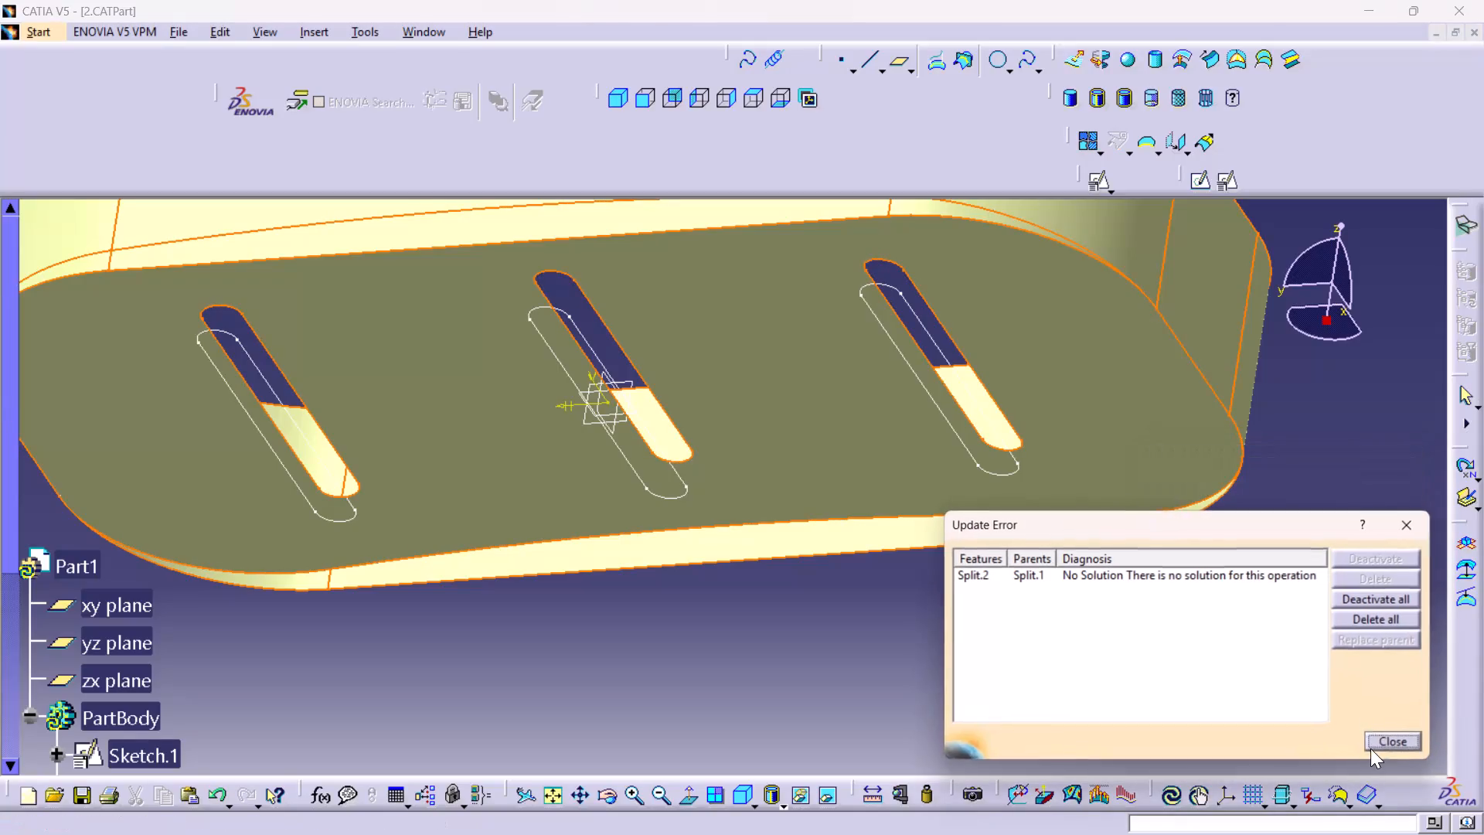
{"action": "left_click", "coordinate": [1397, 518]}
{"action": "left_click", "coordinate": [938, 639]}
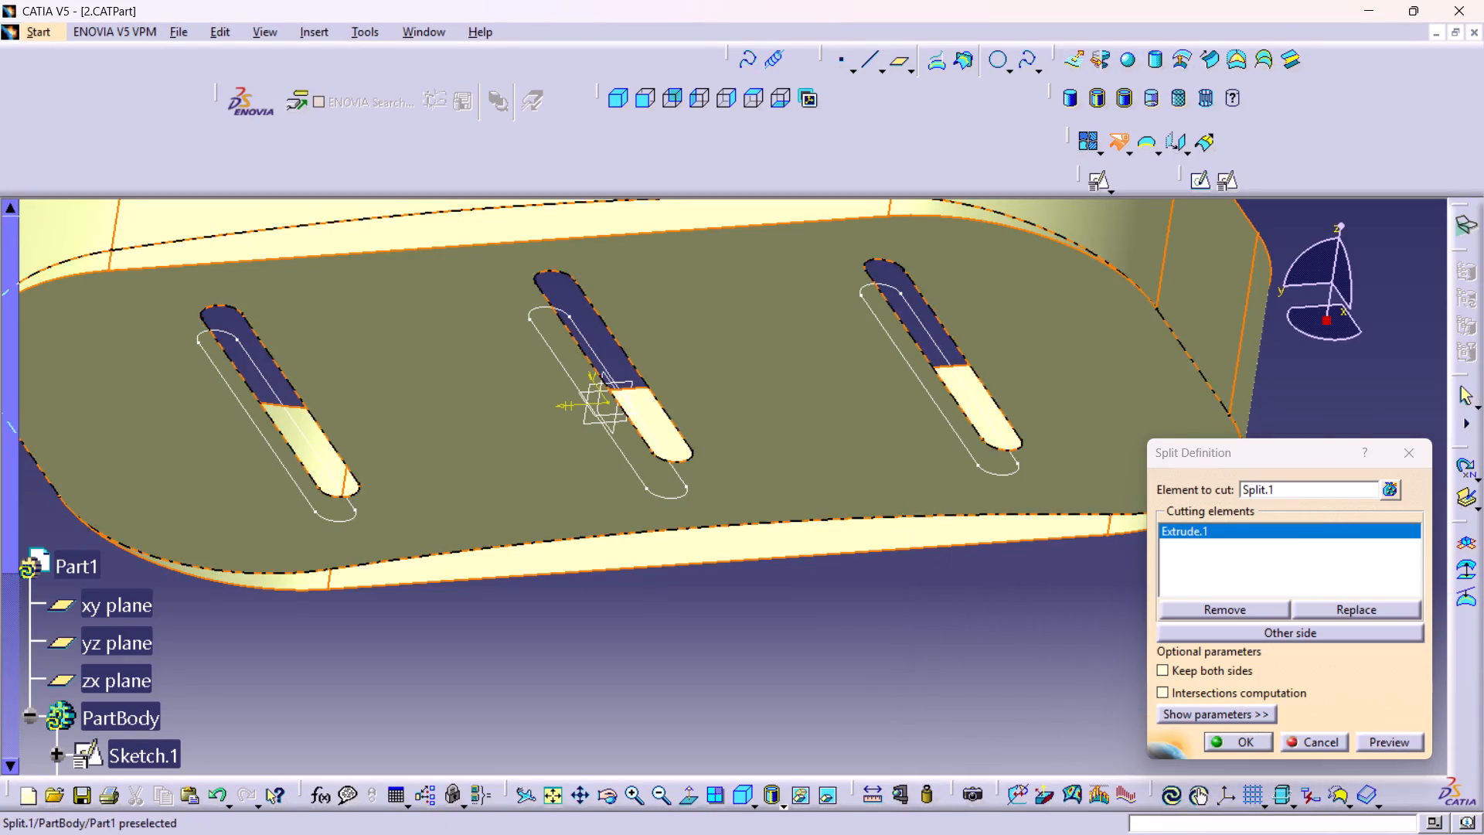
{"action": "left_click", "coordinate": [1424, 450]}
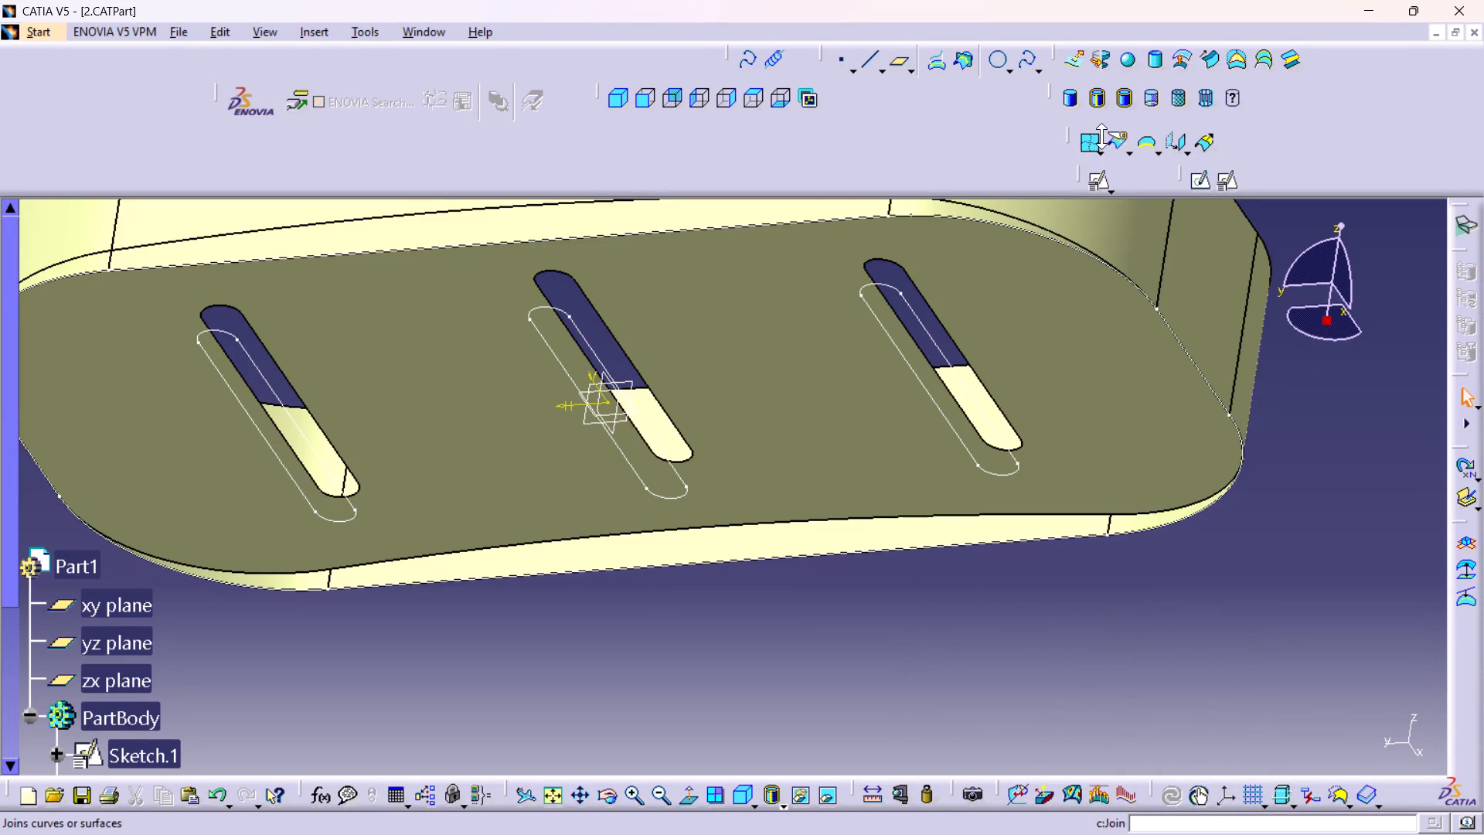
Trim the floor Split.1 and the rounded wall Extrude.1 together, keeping the slotted floor and the wall portion above it.
{"action": "left_click", "coordinate": [1127, 145]}
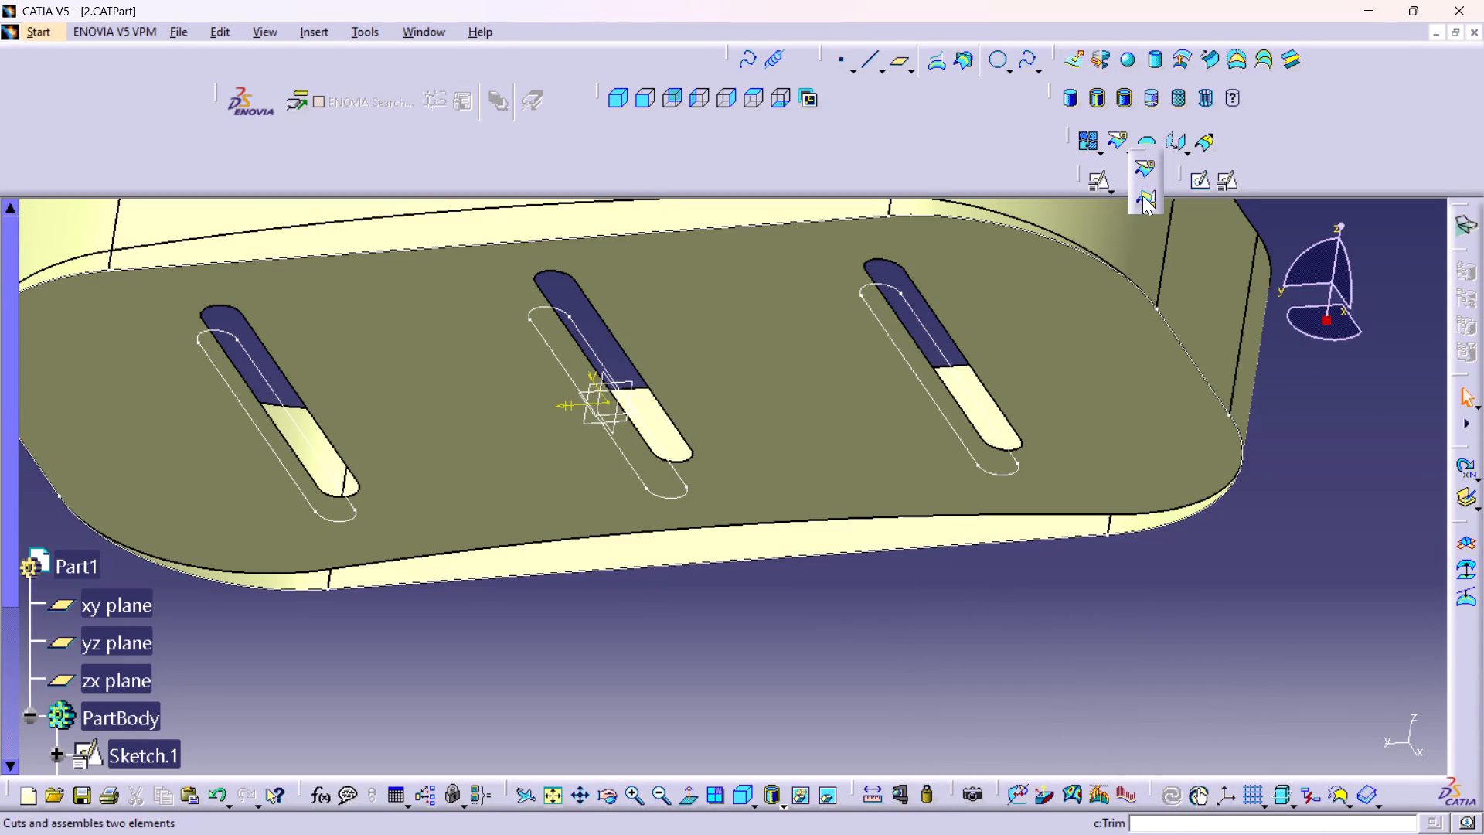
{"action": "double_click", "coordinate": [1142, 196]}
{"action": "left_click", "coordinate": [771, 479]}
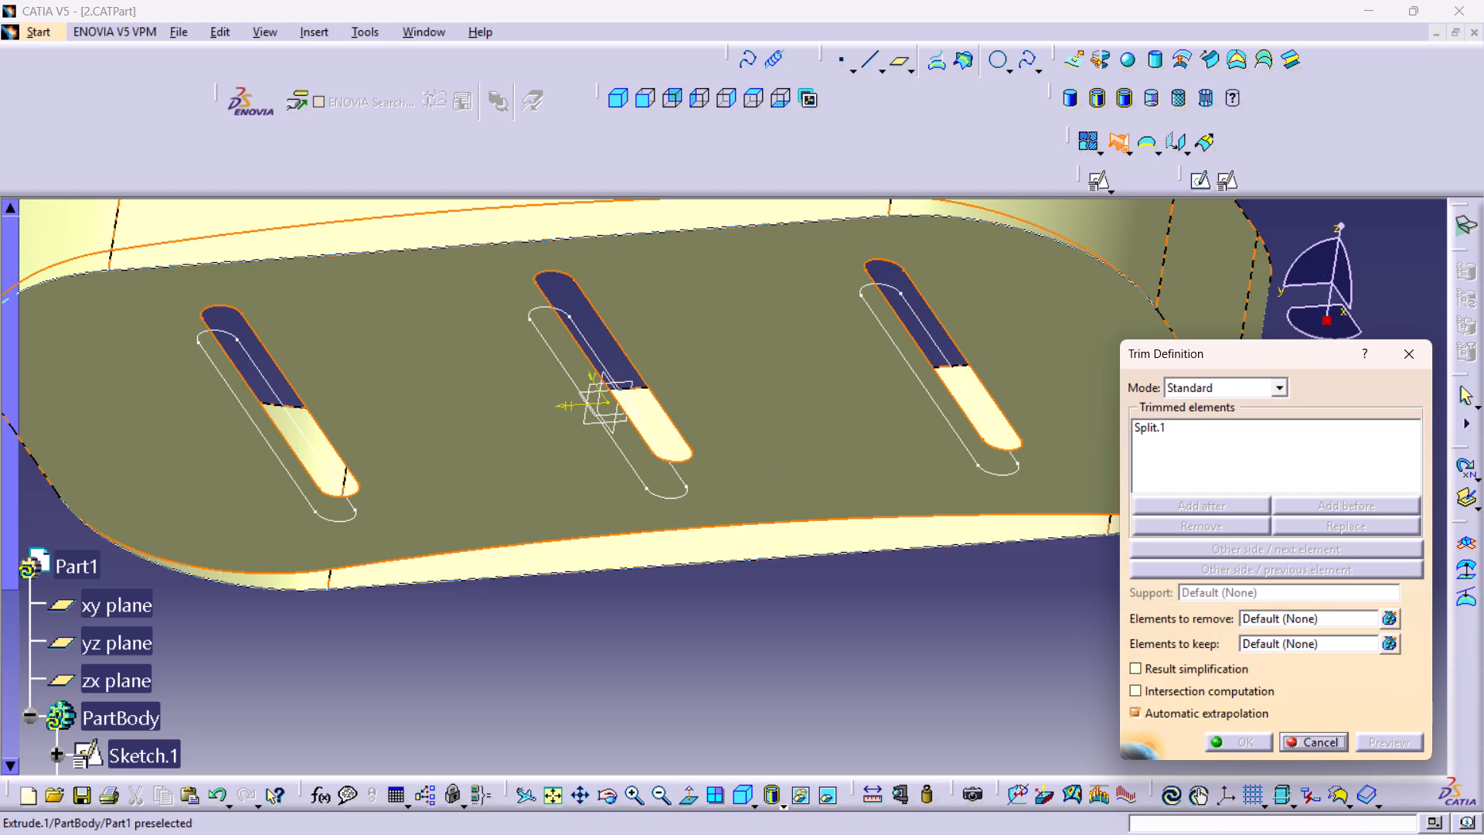
{"action": "left_click", "coordinate": [709, 556]}
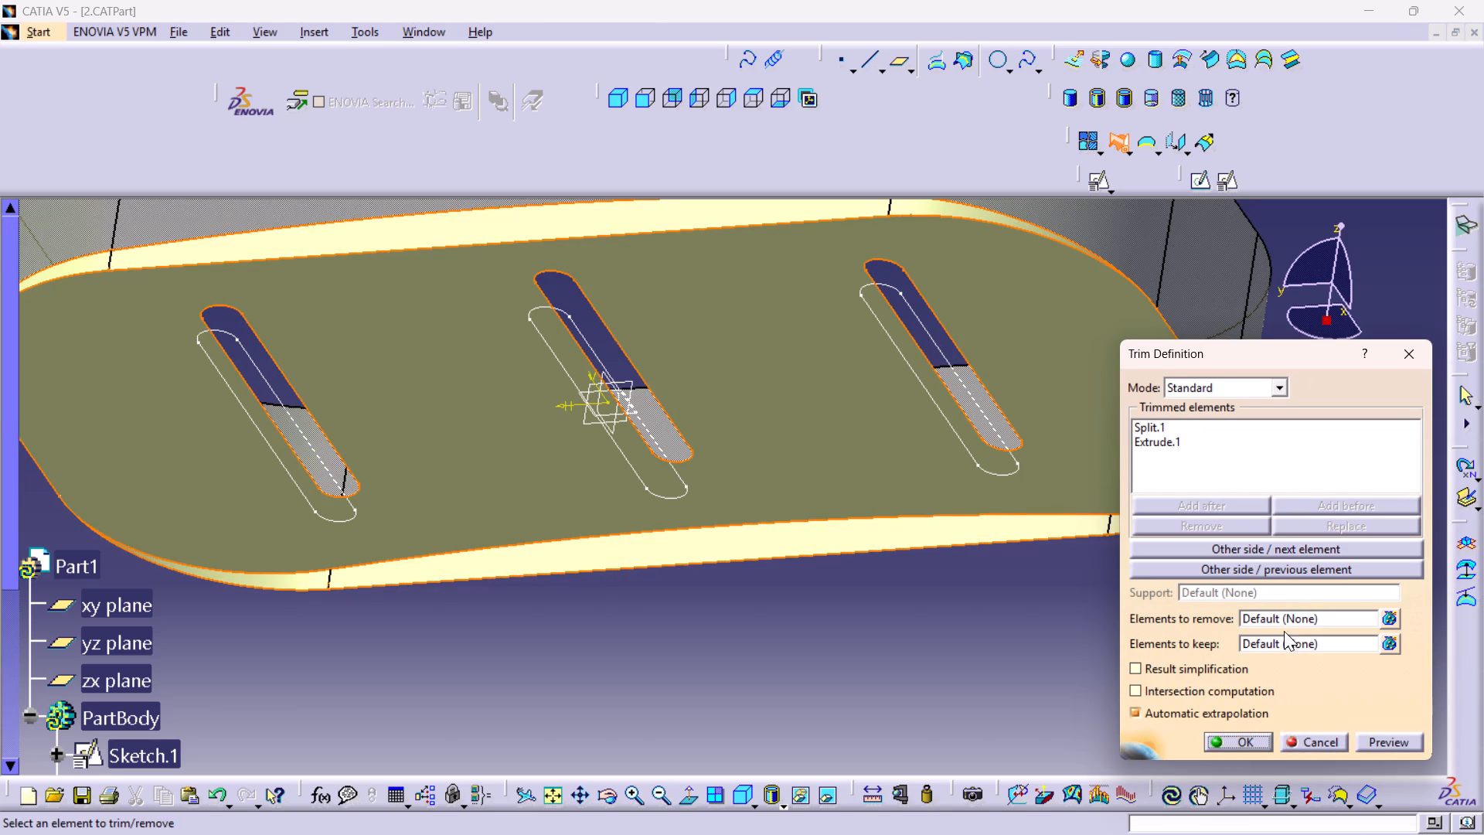
{"action": "middle_click_drag", "start_coordinate": [852, 424], "coordinate": [846, 506]}
{"action": "right_click_drag", "start_coordinate": [852, 424], "coordinate": [846, 506]}
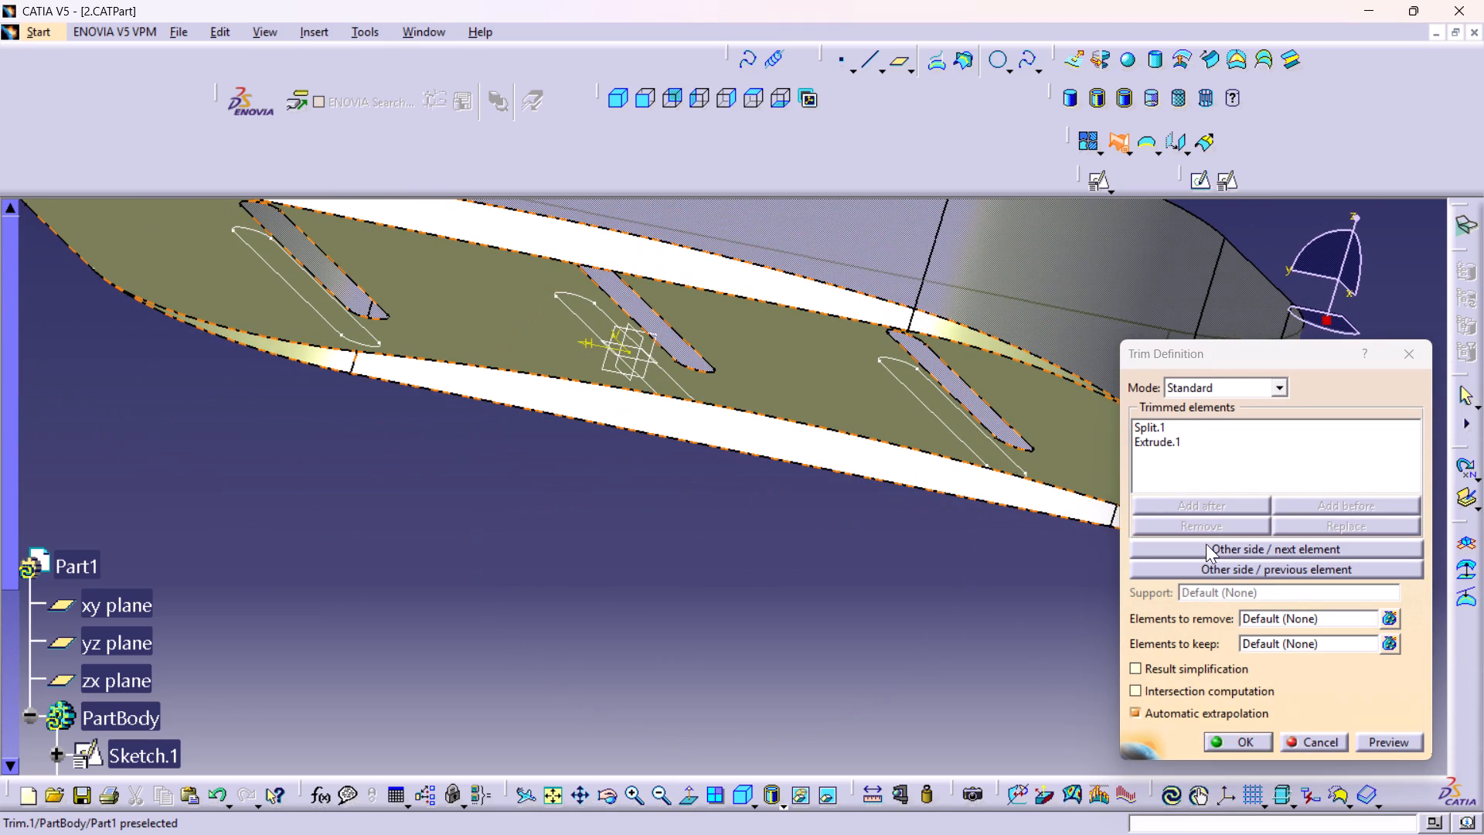
{"action": "left_click", "coordinate": [1247, 552]}
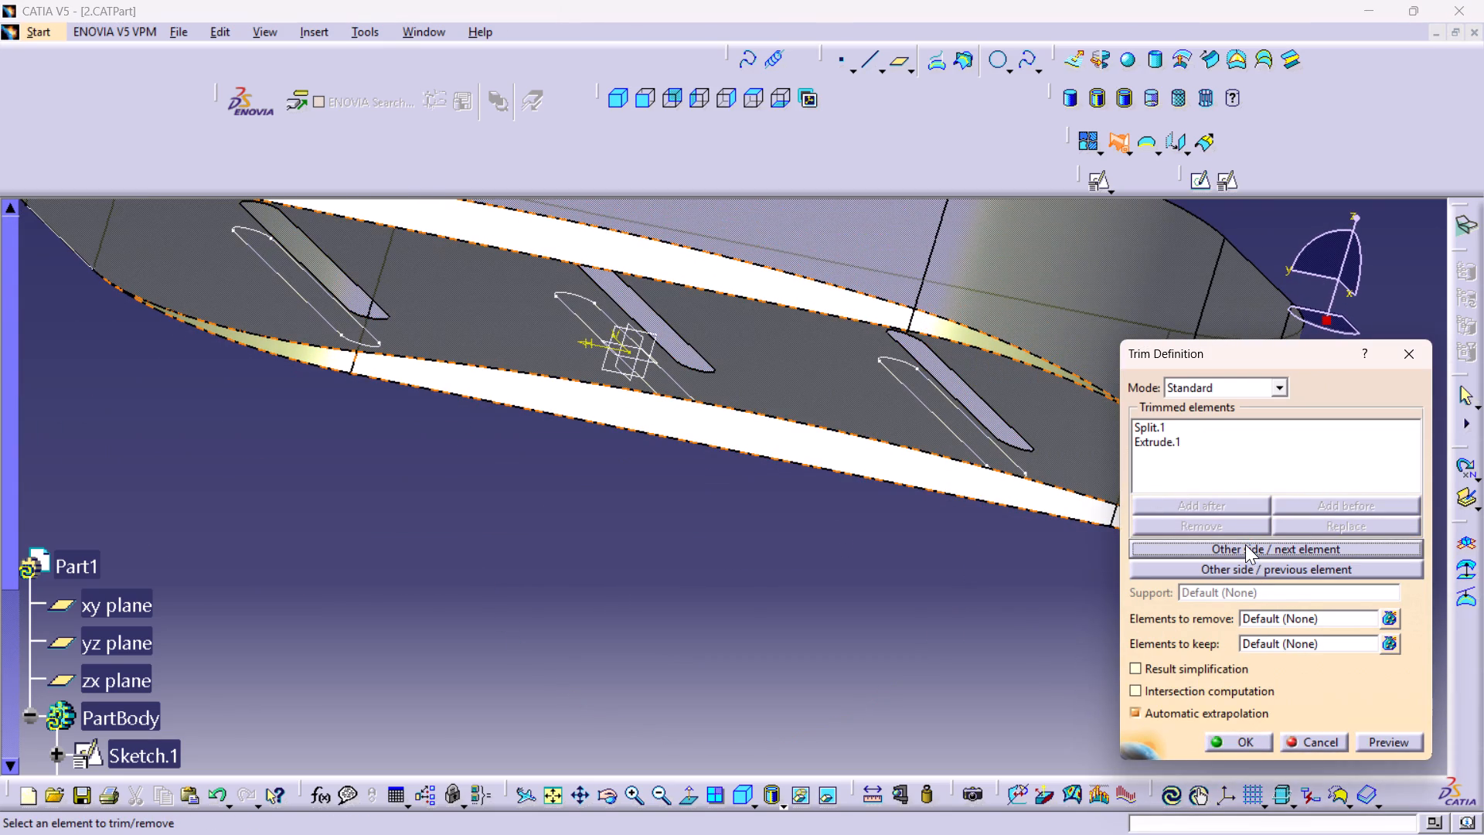
{"action": "left_click", "coordinate": [1245, 540]}
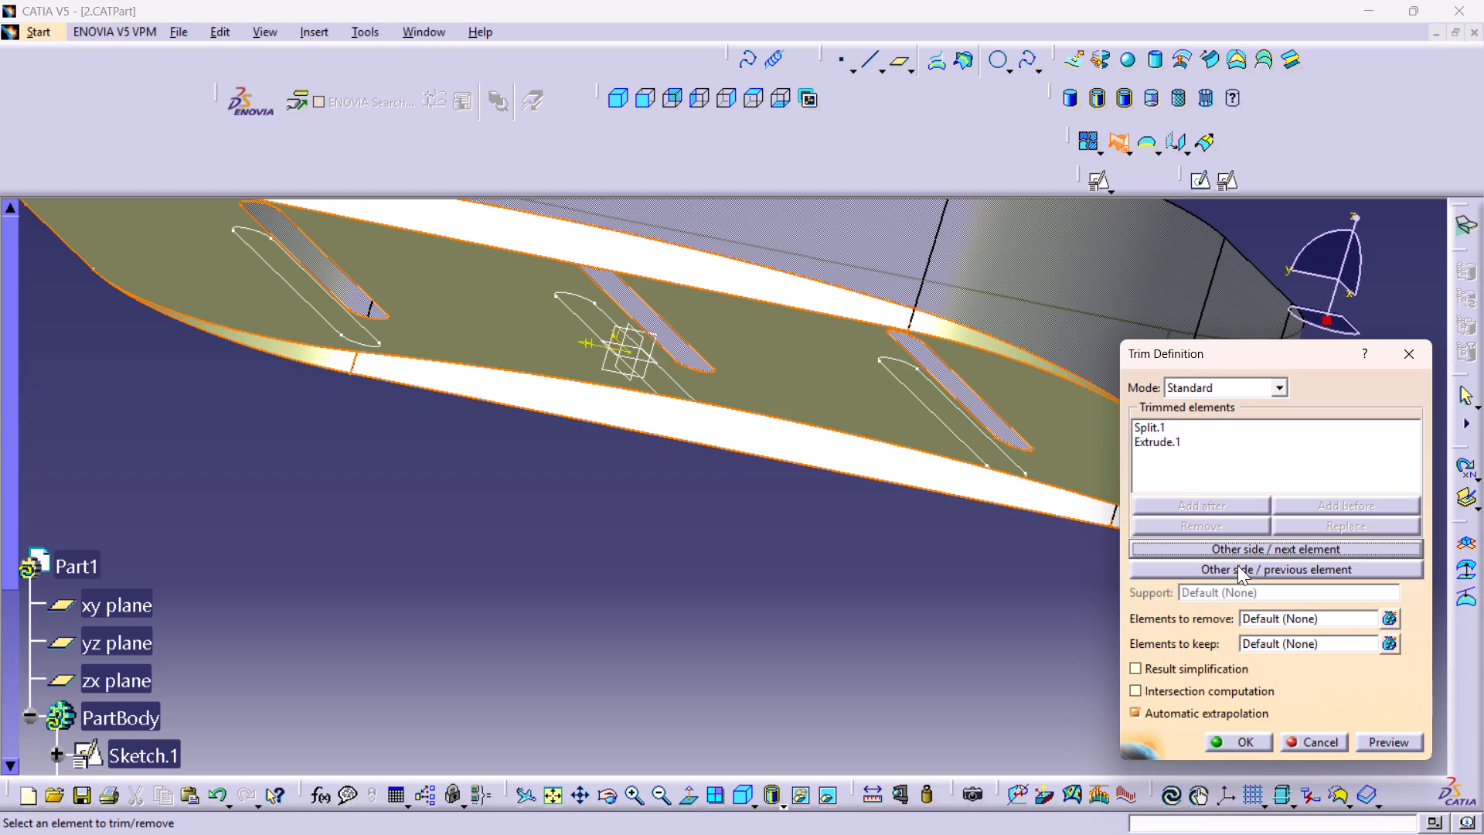
{"action": "left_click", "coordinate": [1237, 565]}
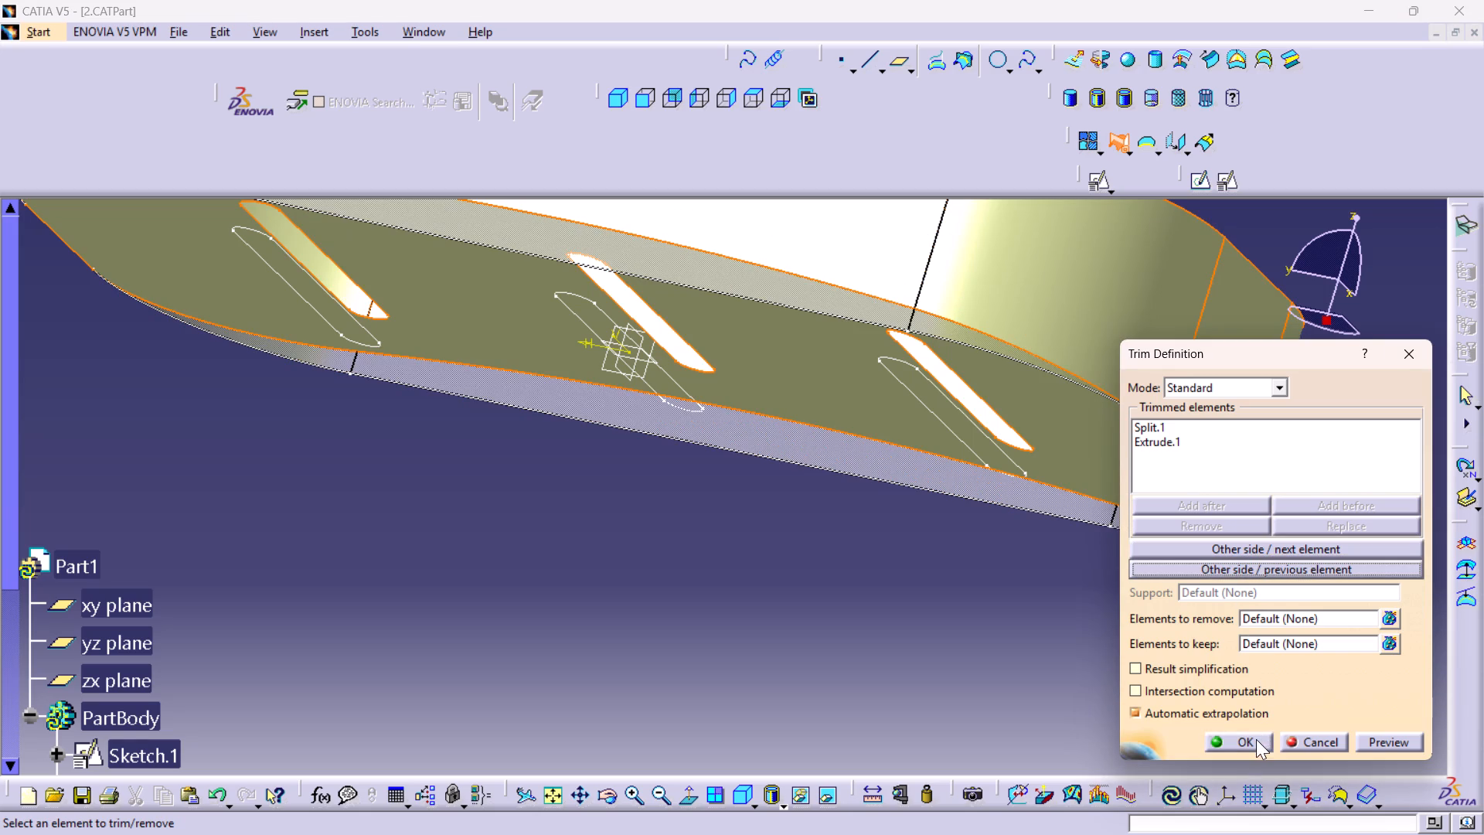
{"action": "left_click", "coordinate": [1239, 747]}
{"action": "middle_click_drag", "start_coordinate": [680, 478], "coordinate": [766, 615]}
{"action": "middle_click_drag", "start_coordinate": [495, 399], "coordinate": [497, 469]}
{"action": "right_click_drag", "start_coordinate": [493, 418], "coordinate": [497, 469]}
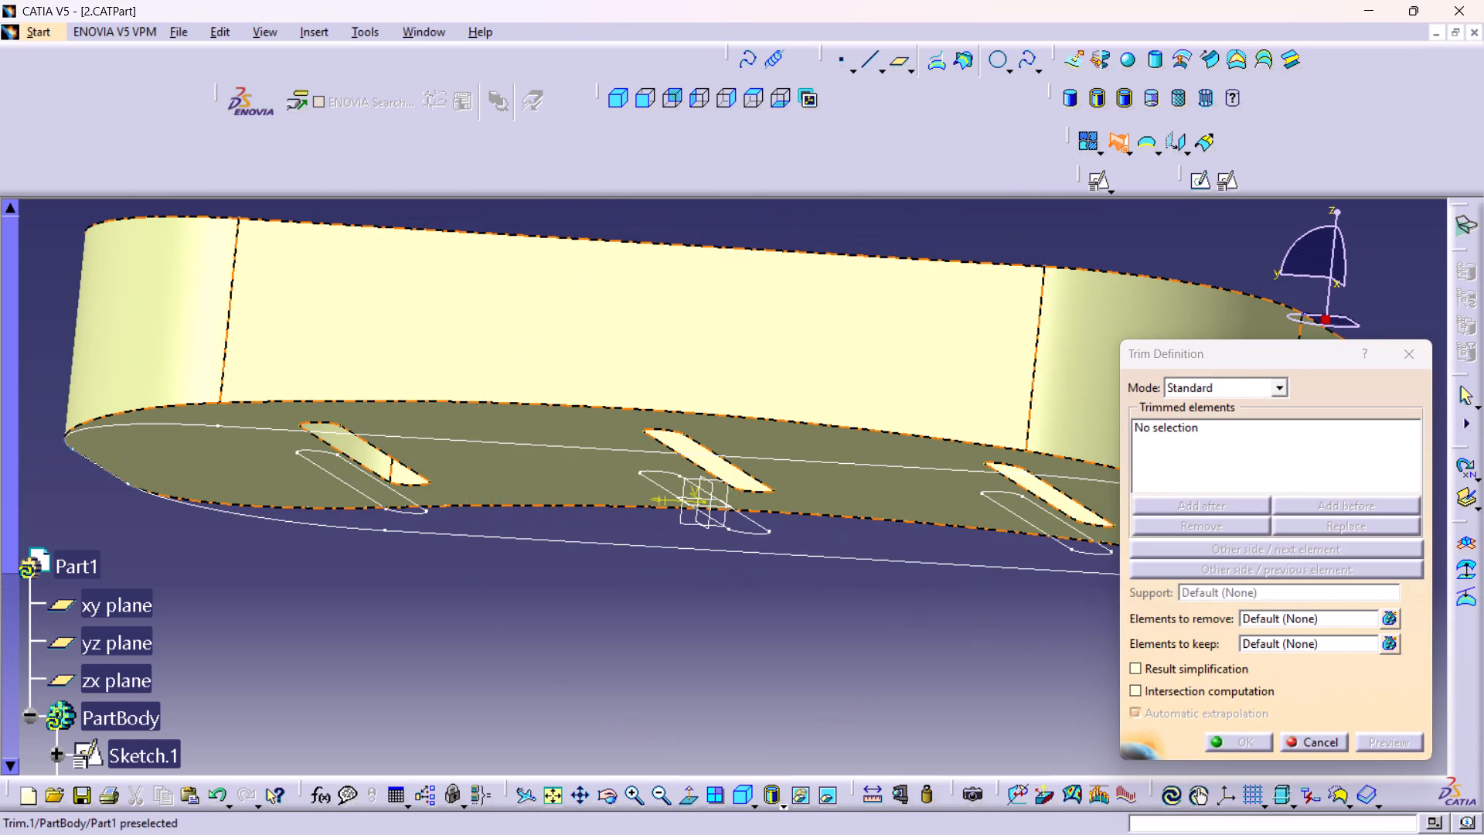
{"action": "left_click", "coordinate": [1420, 352]}
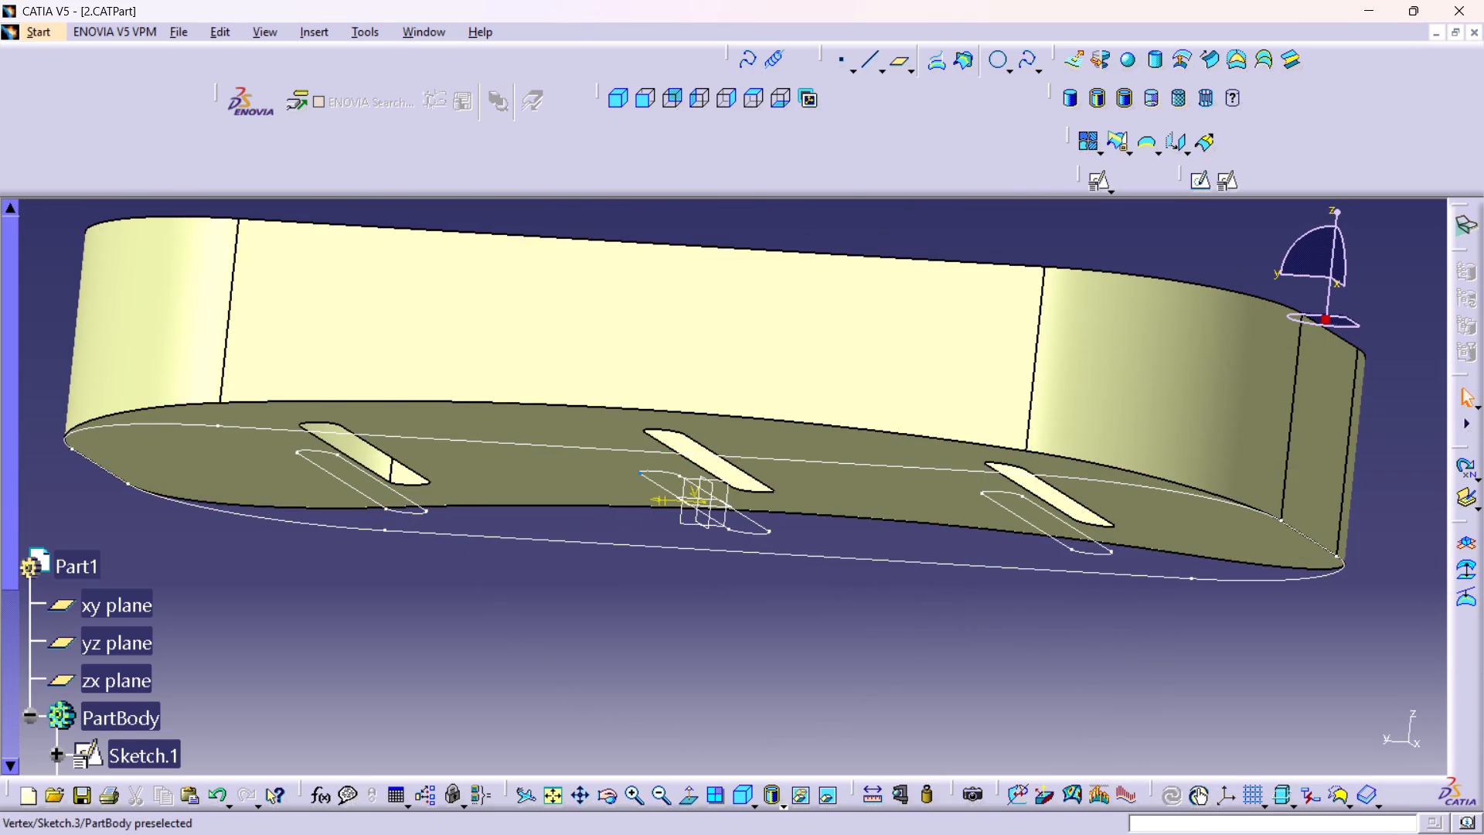
Hide the rounded outline Sketch.1 below the floor.
{"action": "right_click", "coordinate": [606, 452]}
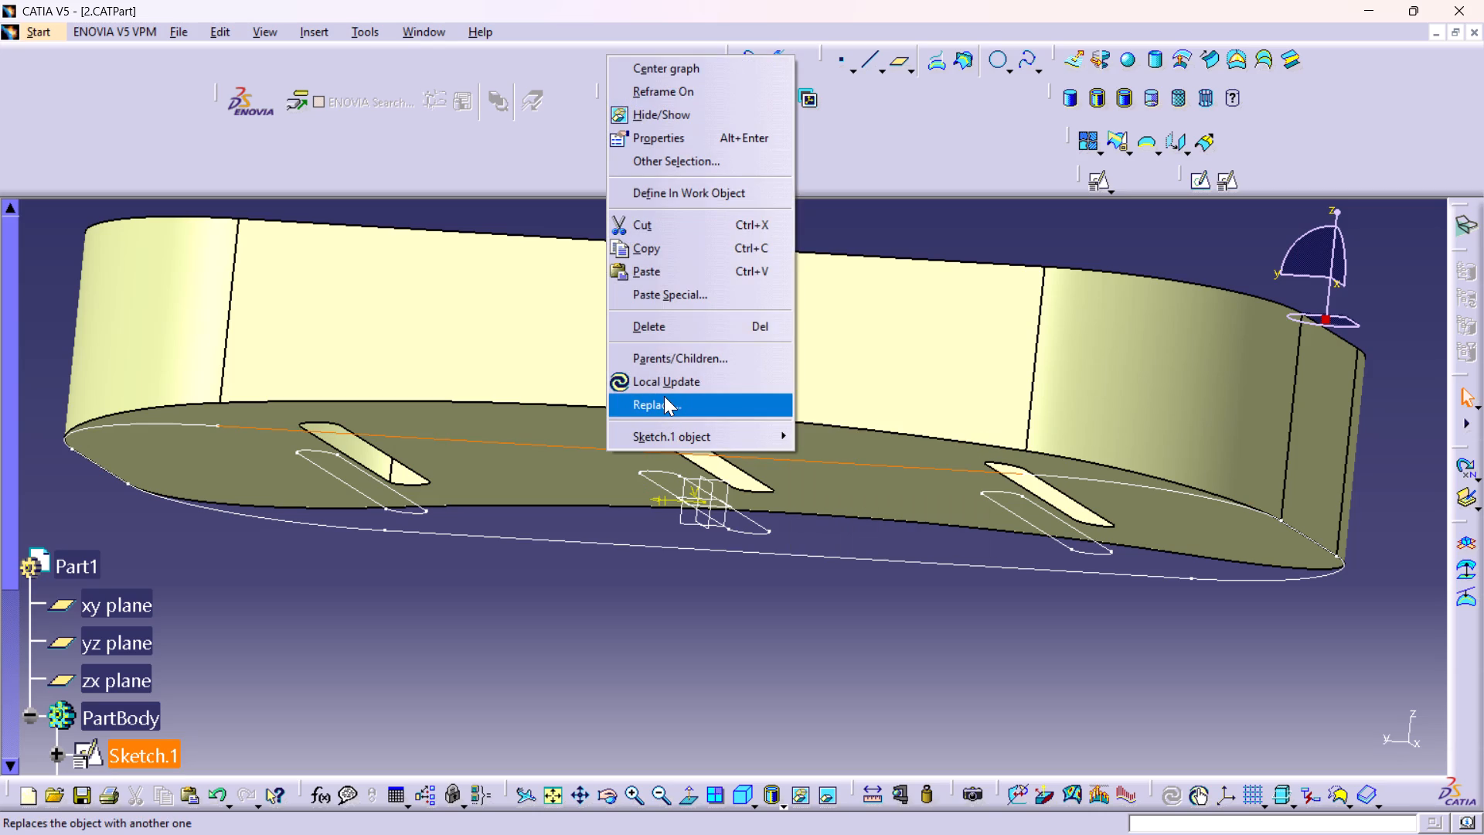
{"action": "left_click", "coordinate": [663, 107]}
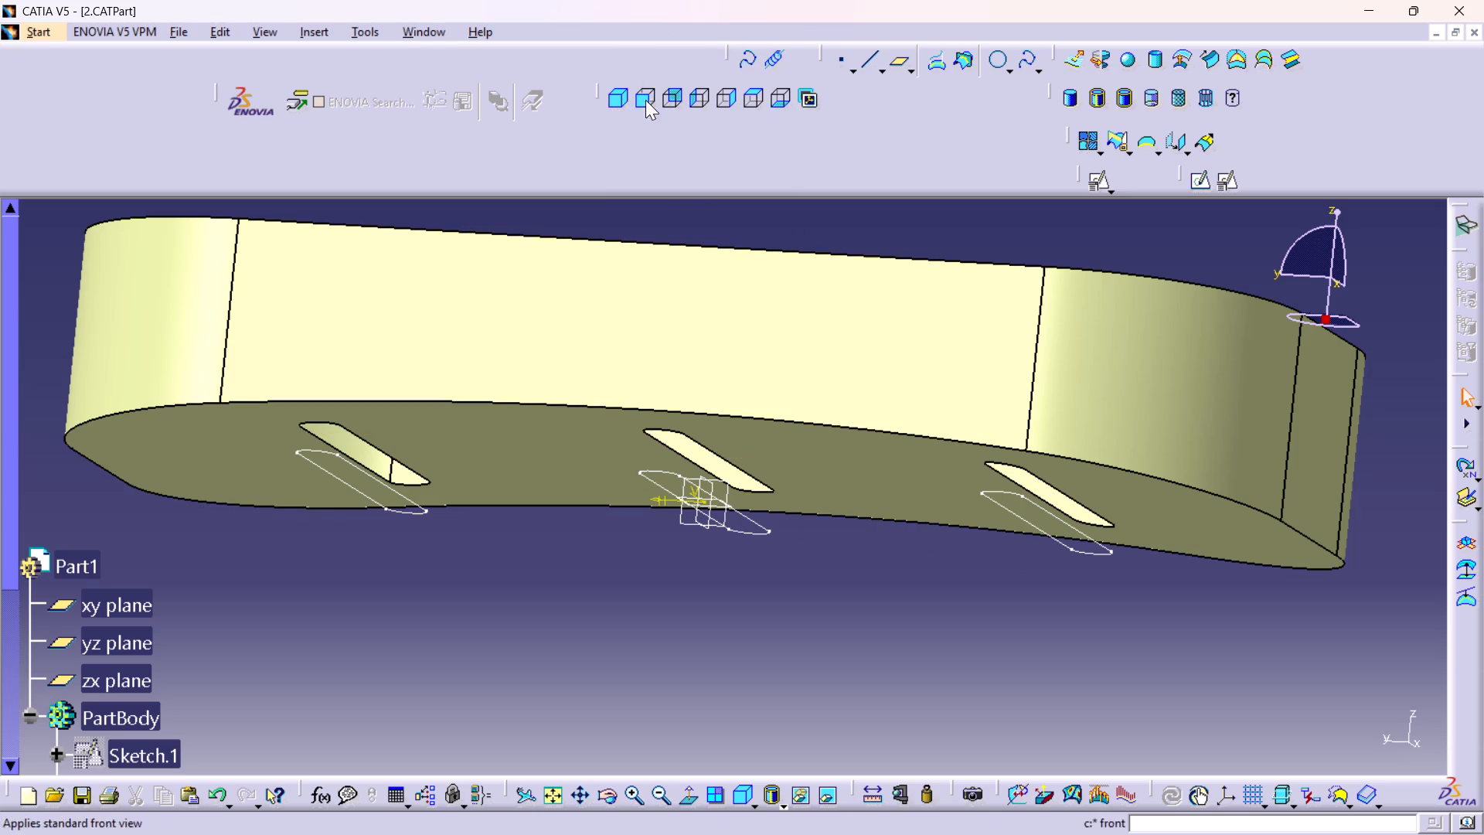
Examine the trimmed tray in isometric view and from the underside, checking the floor face and its junction with the wall.
{"action": "left_click", "coordinate": [625, 102]}
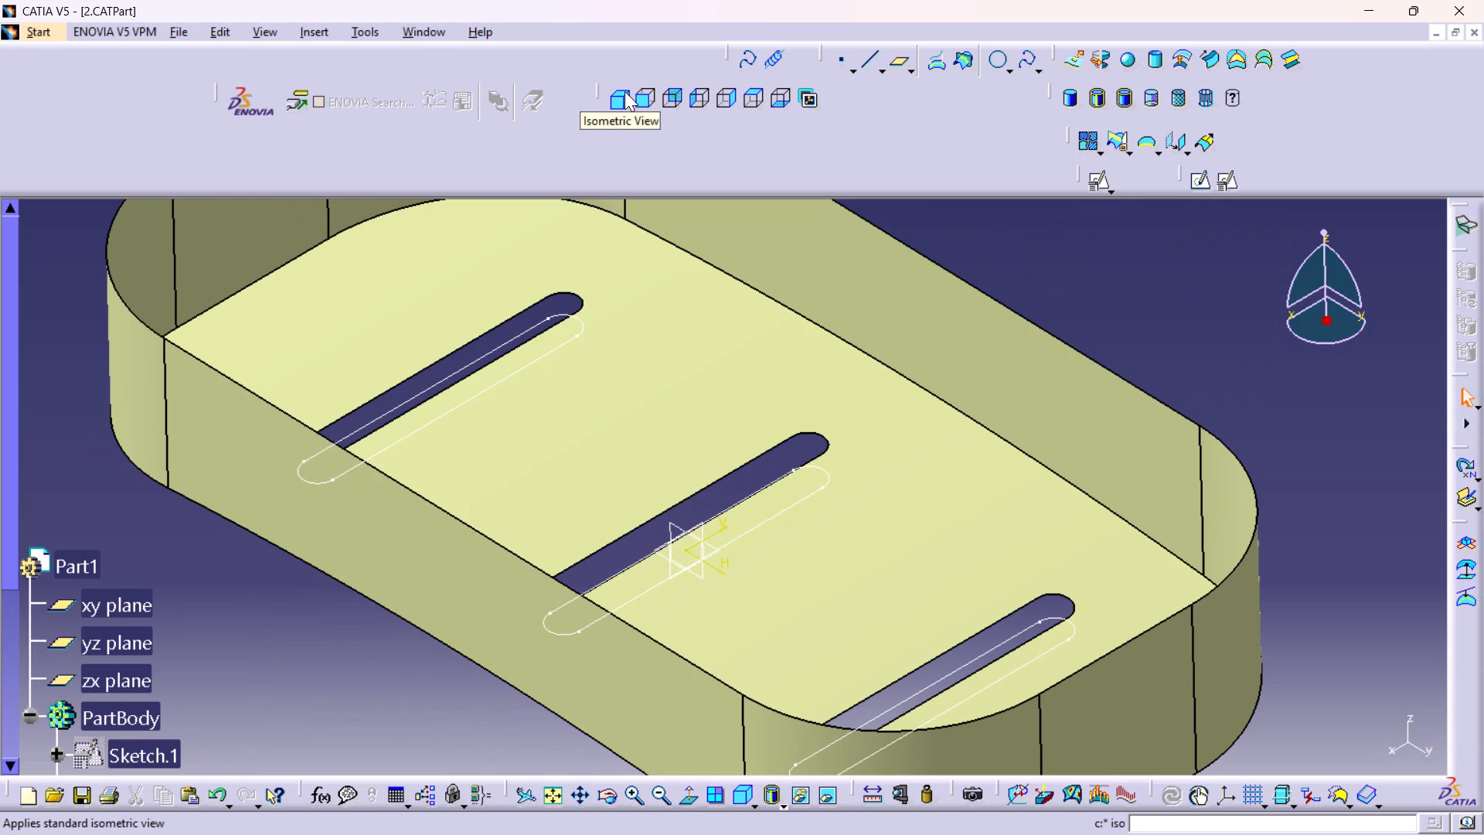
{"action": "middle_click_drag", "start_coordinate": [628, 363], "coordinate": [663, 428]}
{"action": "right_click", "coordinate": [628, 363]}
{"action": "middle_click_drag", "start_coordinate": [661, 428], "coordinate": [787, 428]}
{"action": "middle_click_drag", "start_coordinate": [842, 443], "coordinate": [754, 461]}
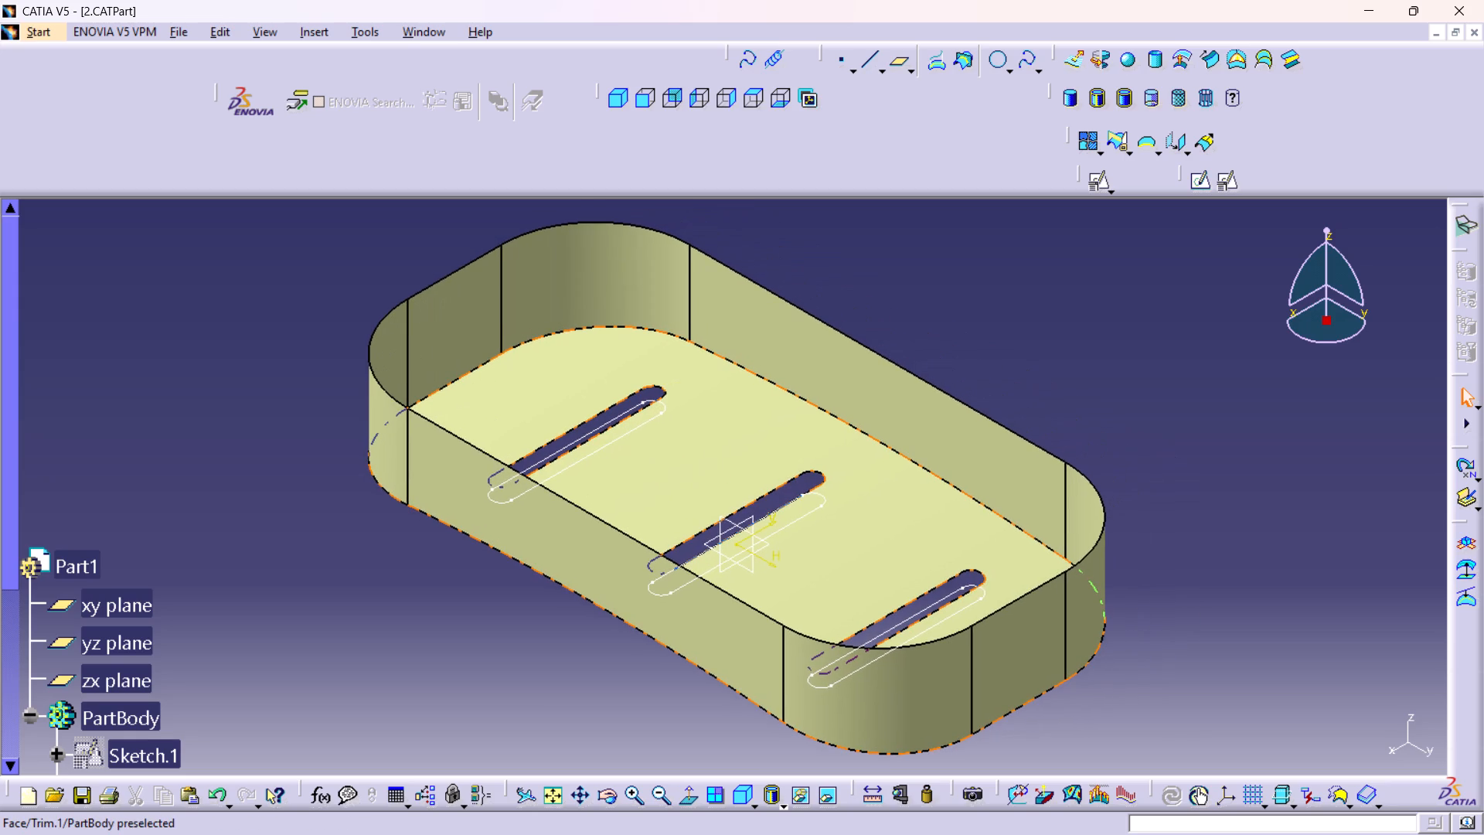
{"action": "middle_click_drag", "start_coordinate": [638, 464], "coordinate": [650, 434]}
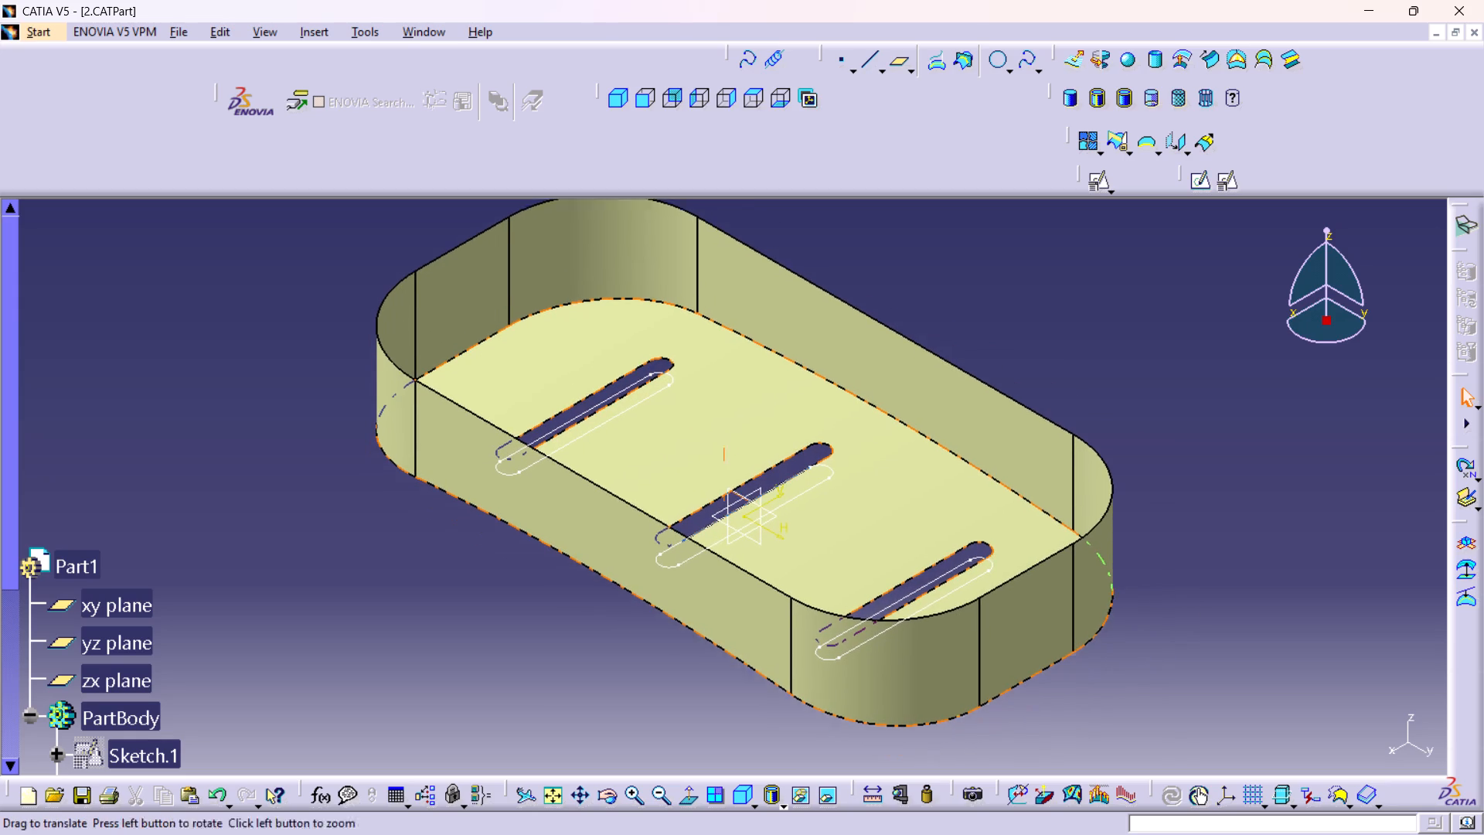
{"action": "middle_click_drag", "start_coordinate": [650, 434], "coordinate": [657, 421]}
{"action": "middle_click_drag", "start_coordinate": [544, 487], "coordinate": [888, 334]}
{"action": "right_click_drag", "start_coordinate": [544, 487], "coordinate": [888, 334]}
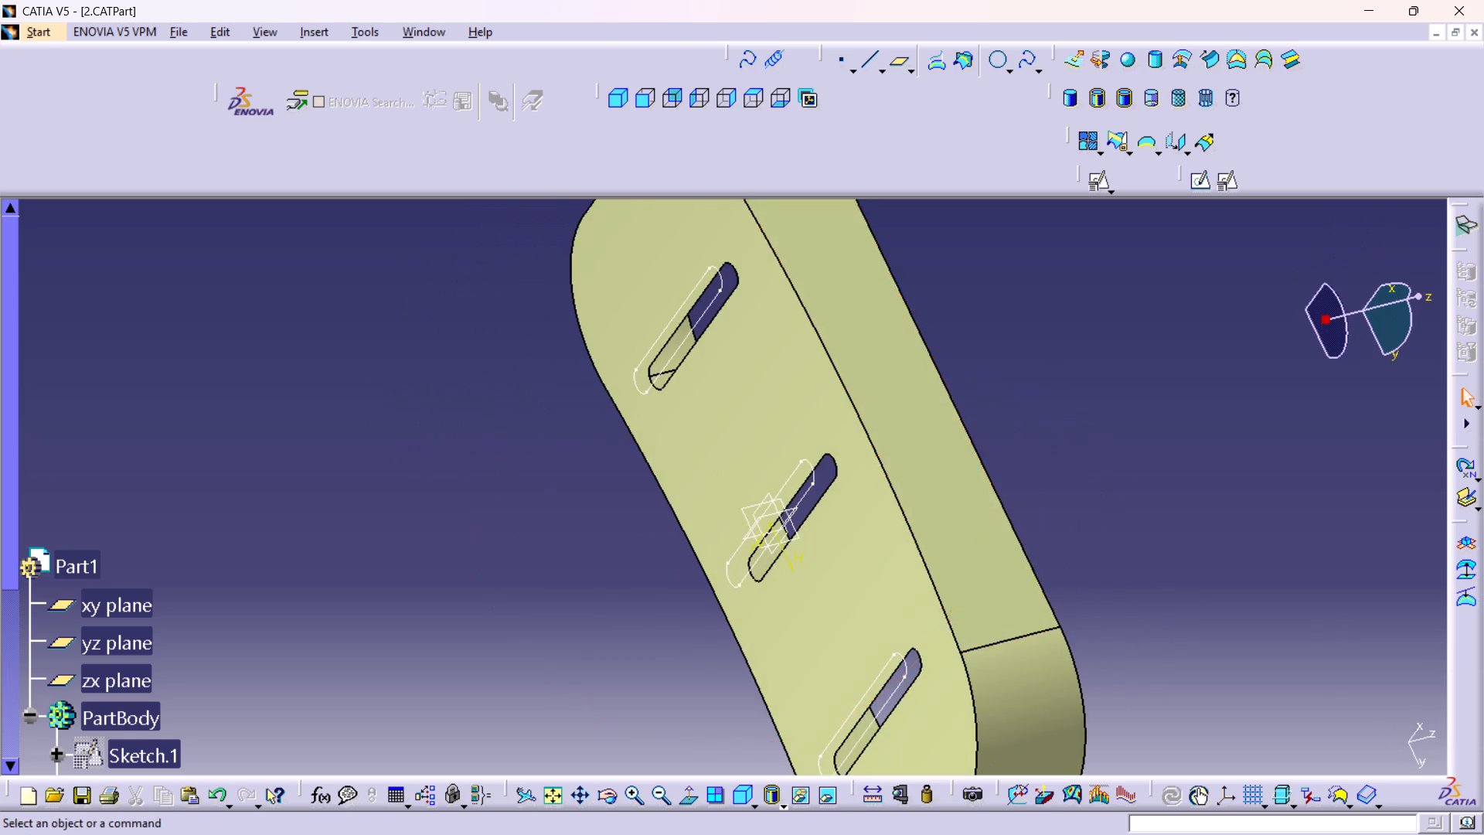
{"action": "middle_click_drag", "start_coordinate": [897, 322], "coordinate": [689, 435]}
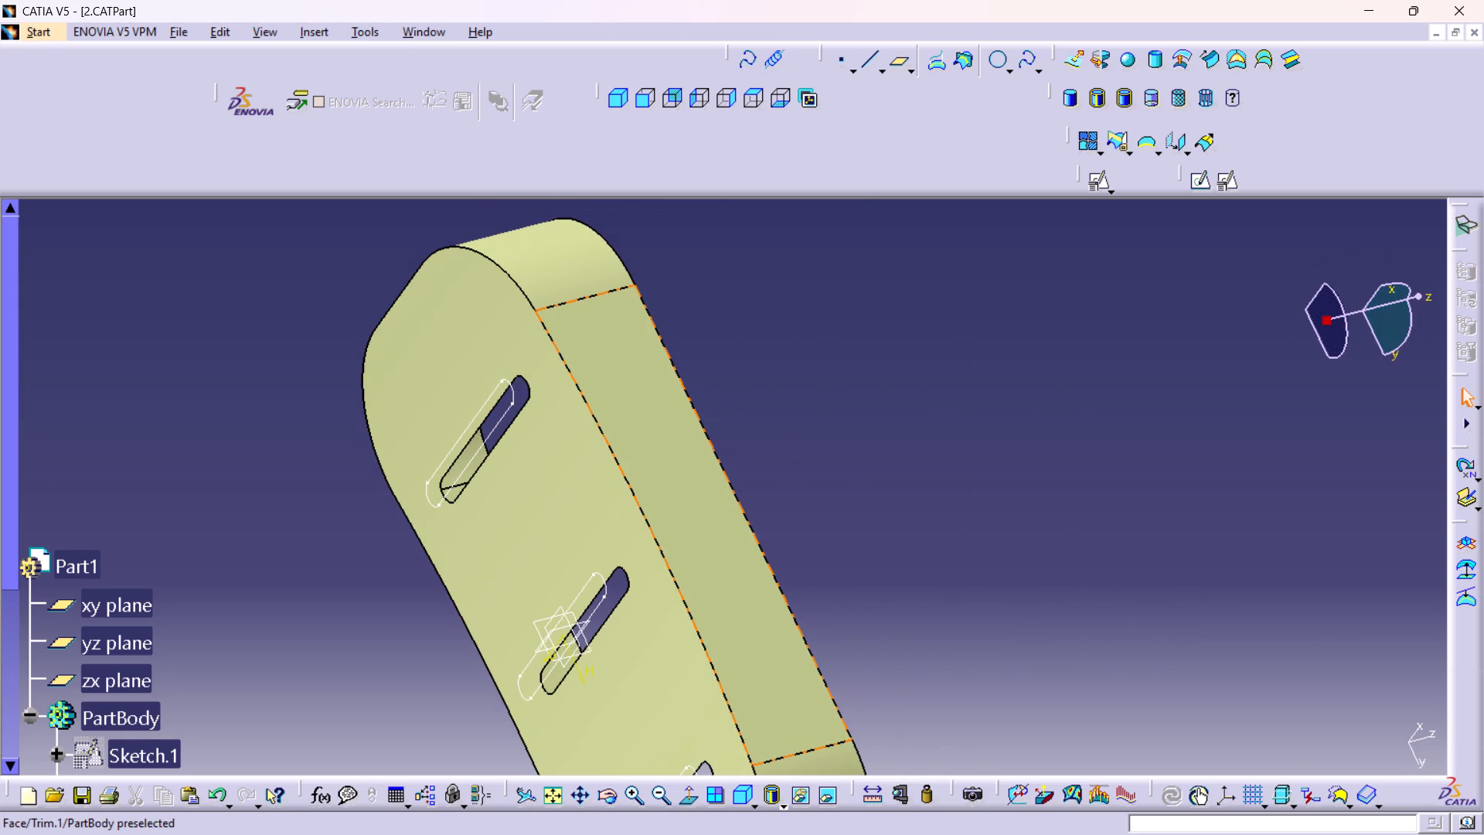
{"action": "middle_click_drag", "start_coordinate": [642, 372], "coordinate": [702, 317]}
{"action": "right_click_drag", "start_coordinate": [644, 368], "coordinate": [702, 317]}
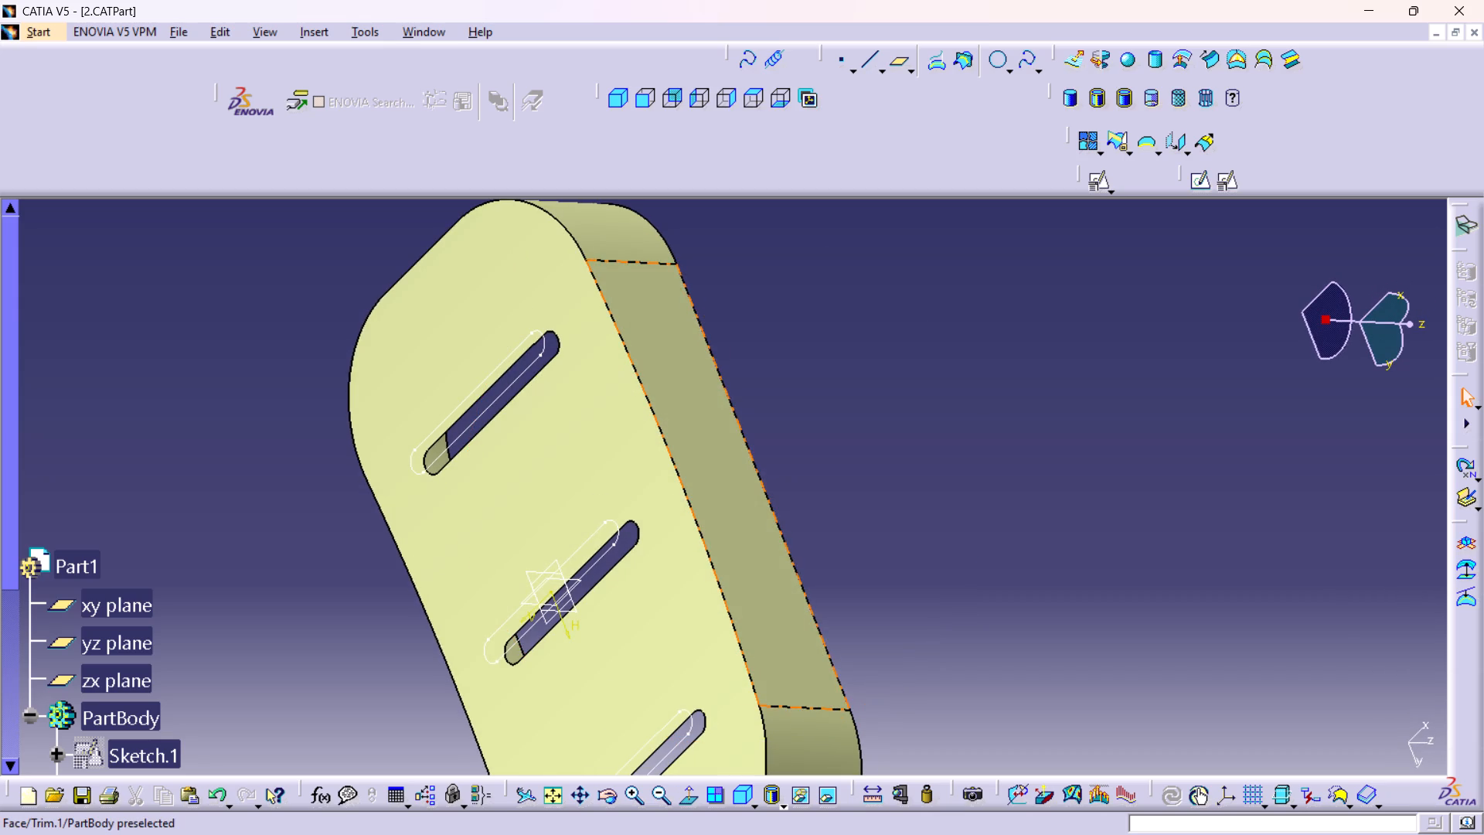
{"action": "left_click", "coordinate": [627, 429]}
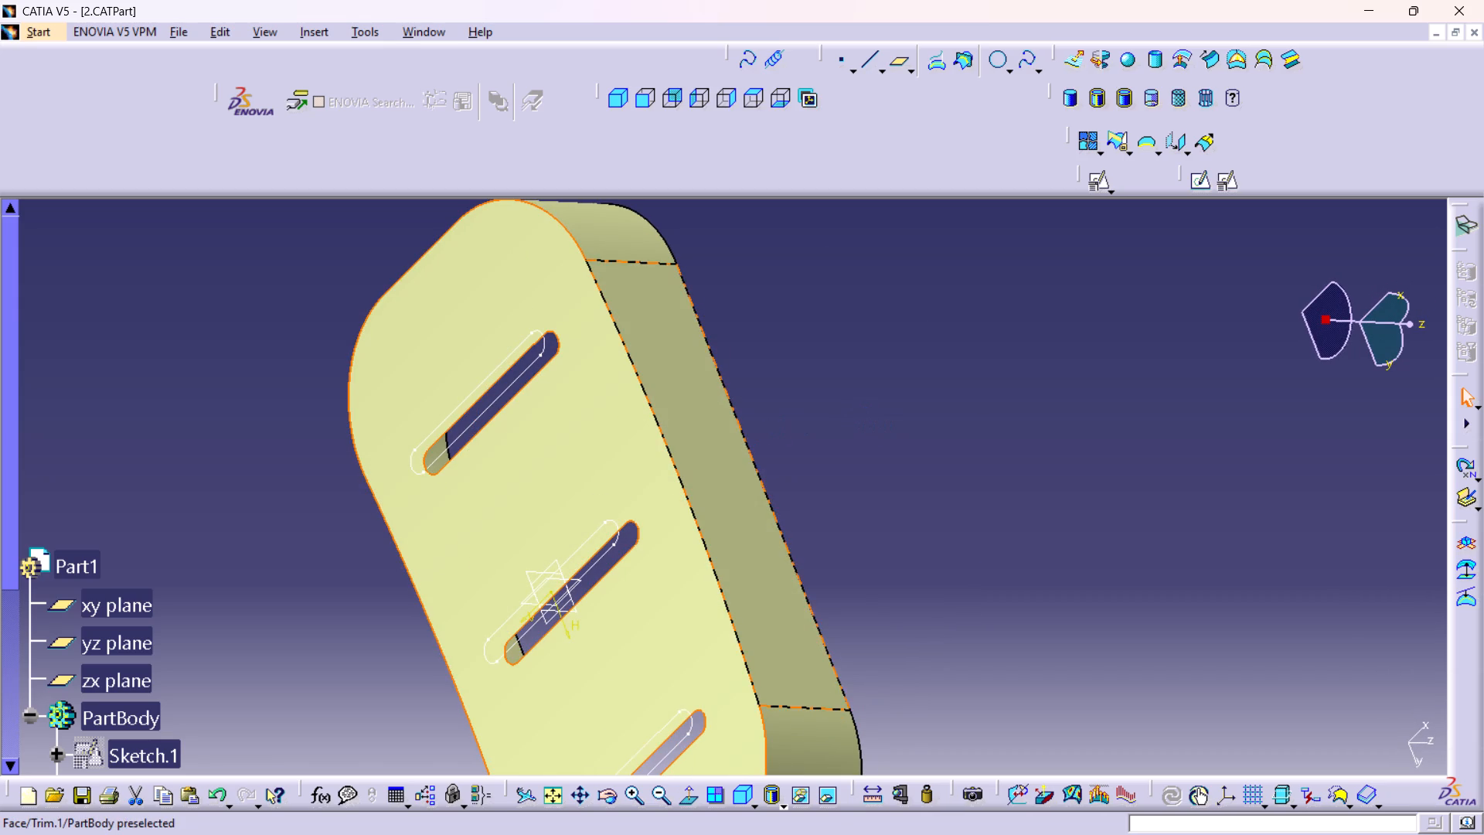
{"action": "left_click", "coordinate": [875, 538]}
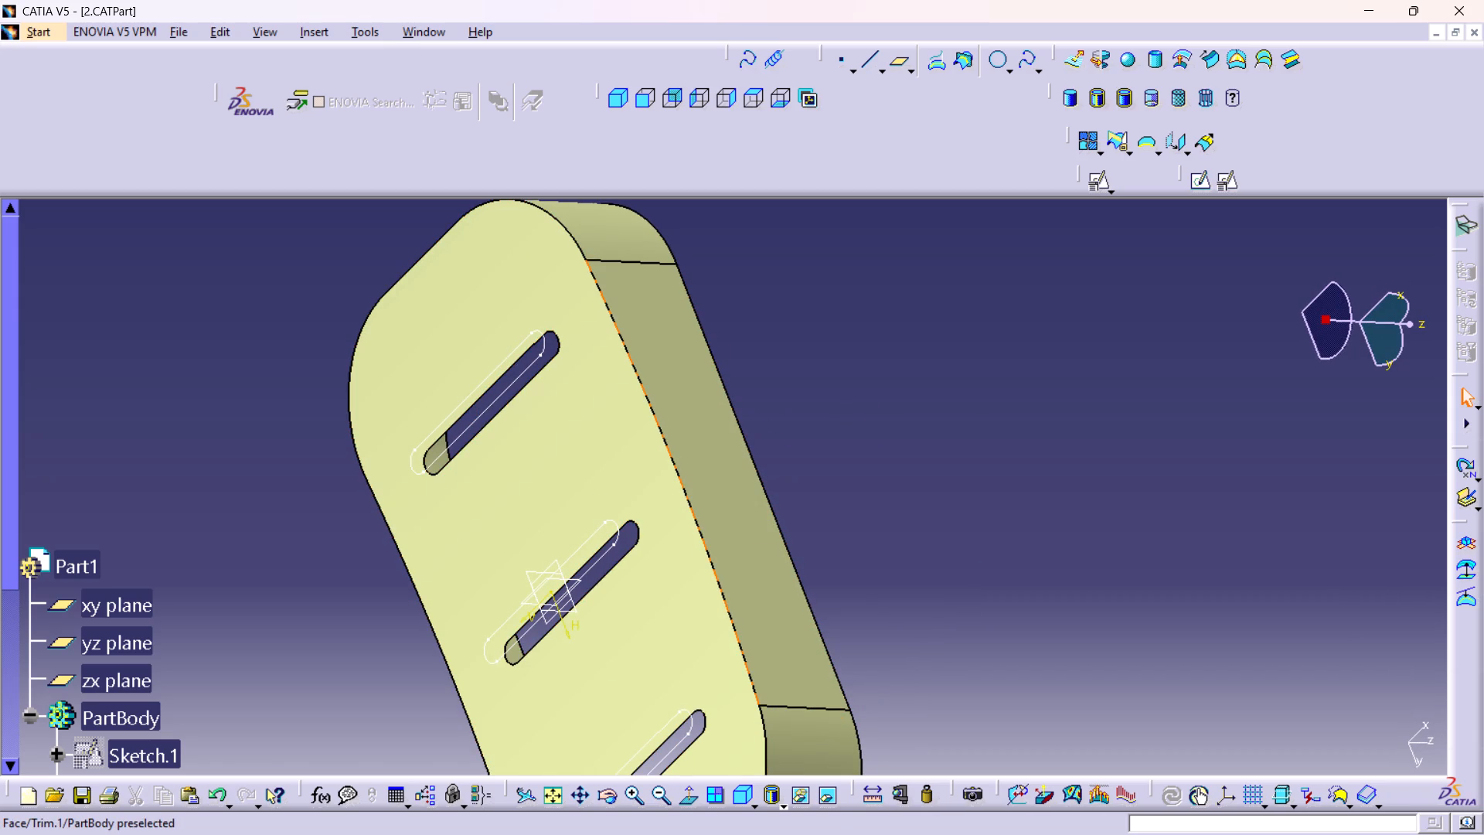
Select all eight outer edges where the floor meets the rounded wall, including the long sides, short ends and corner arcs.
{"action": "left_click", "coordinate": [696, 519]}
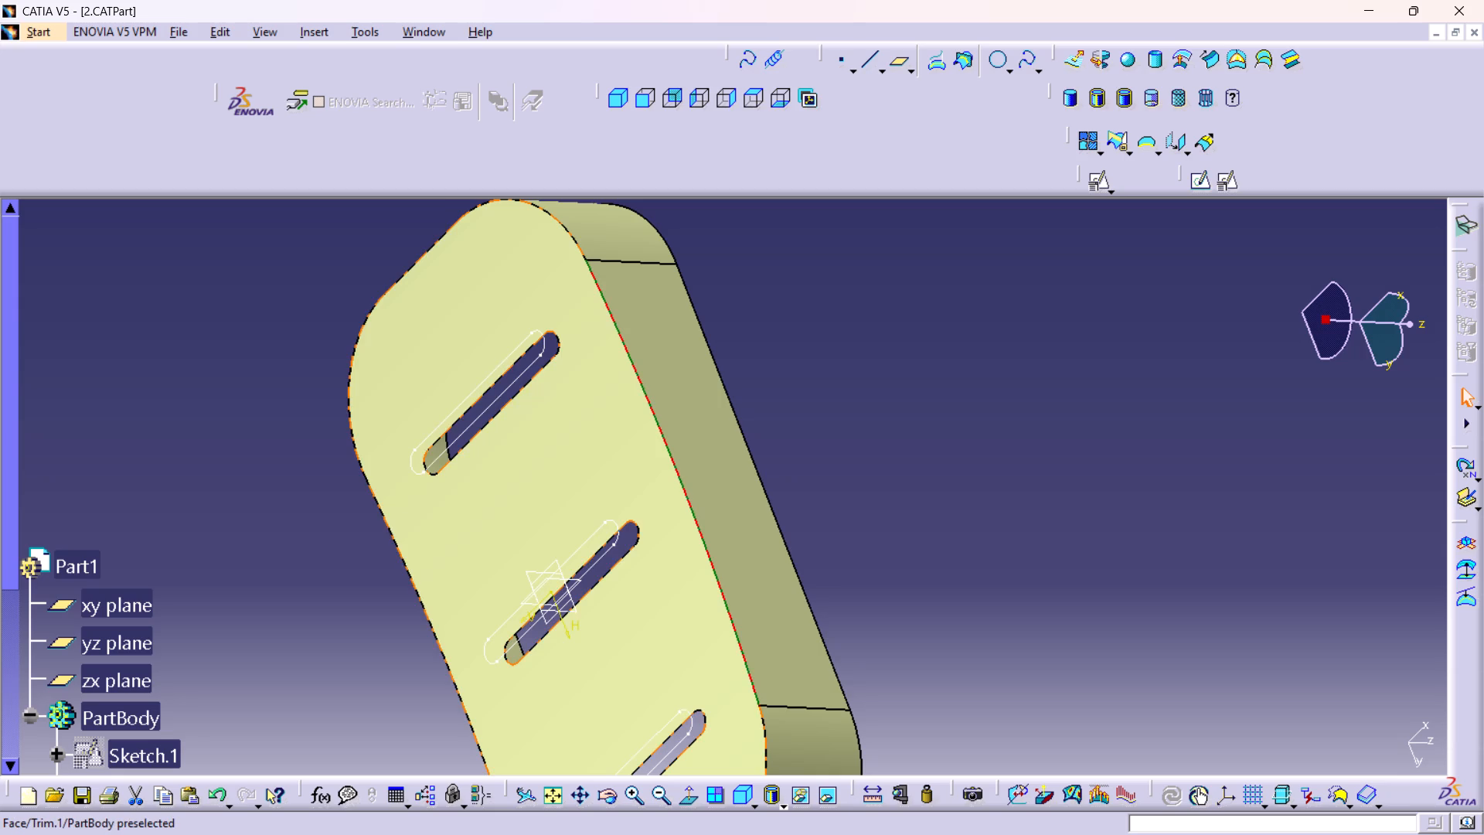
{"action": "left_click", "coordinate": [548, 213], "text": "ctrl"}
{"action": "left_click", "coordinate": [441, 243], "text": "ctrl"}
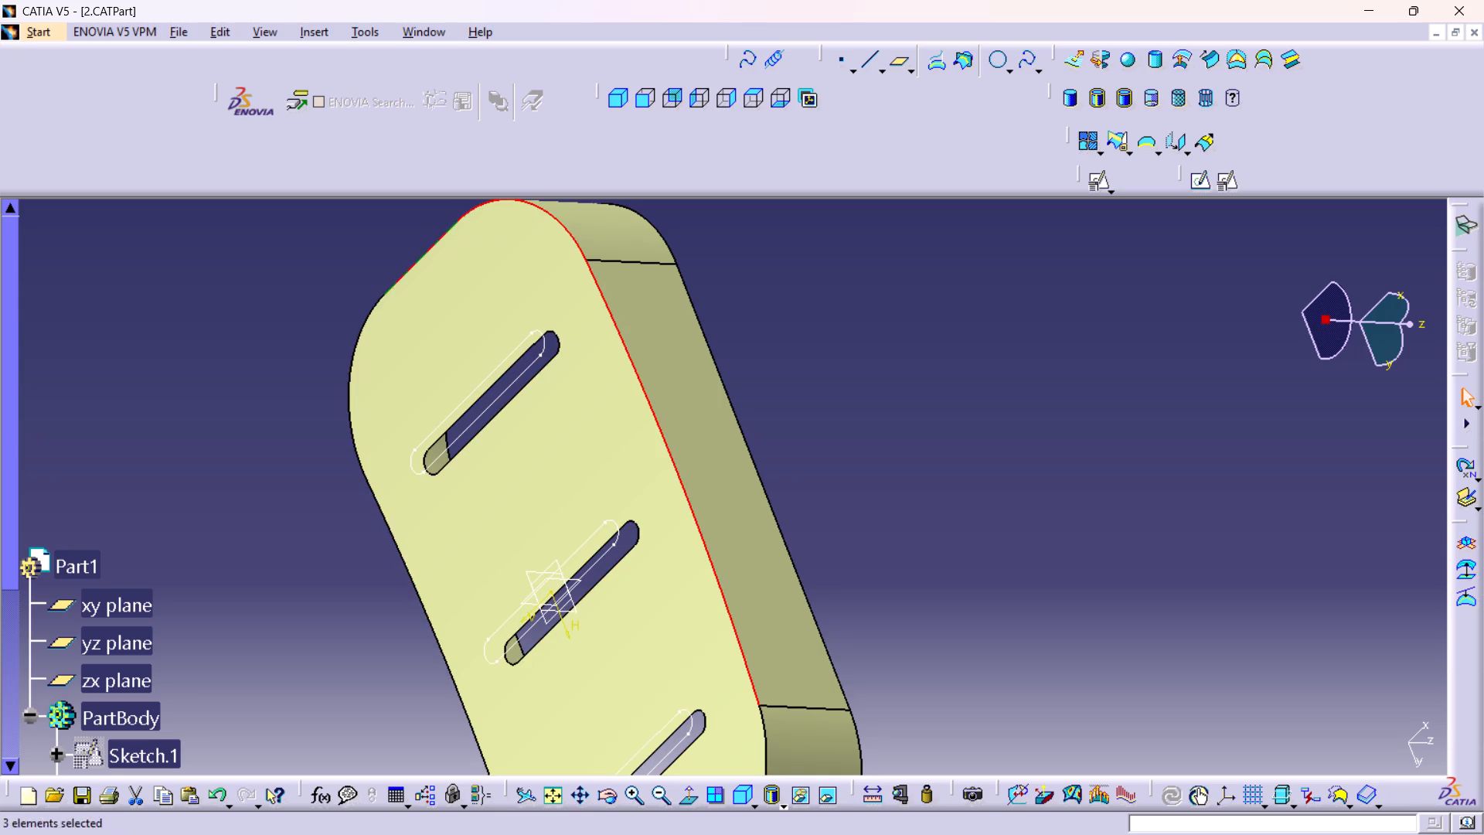
{"action": "left_click", "coordinate": [400, 546], "text": "ctrl"}
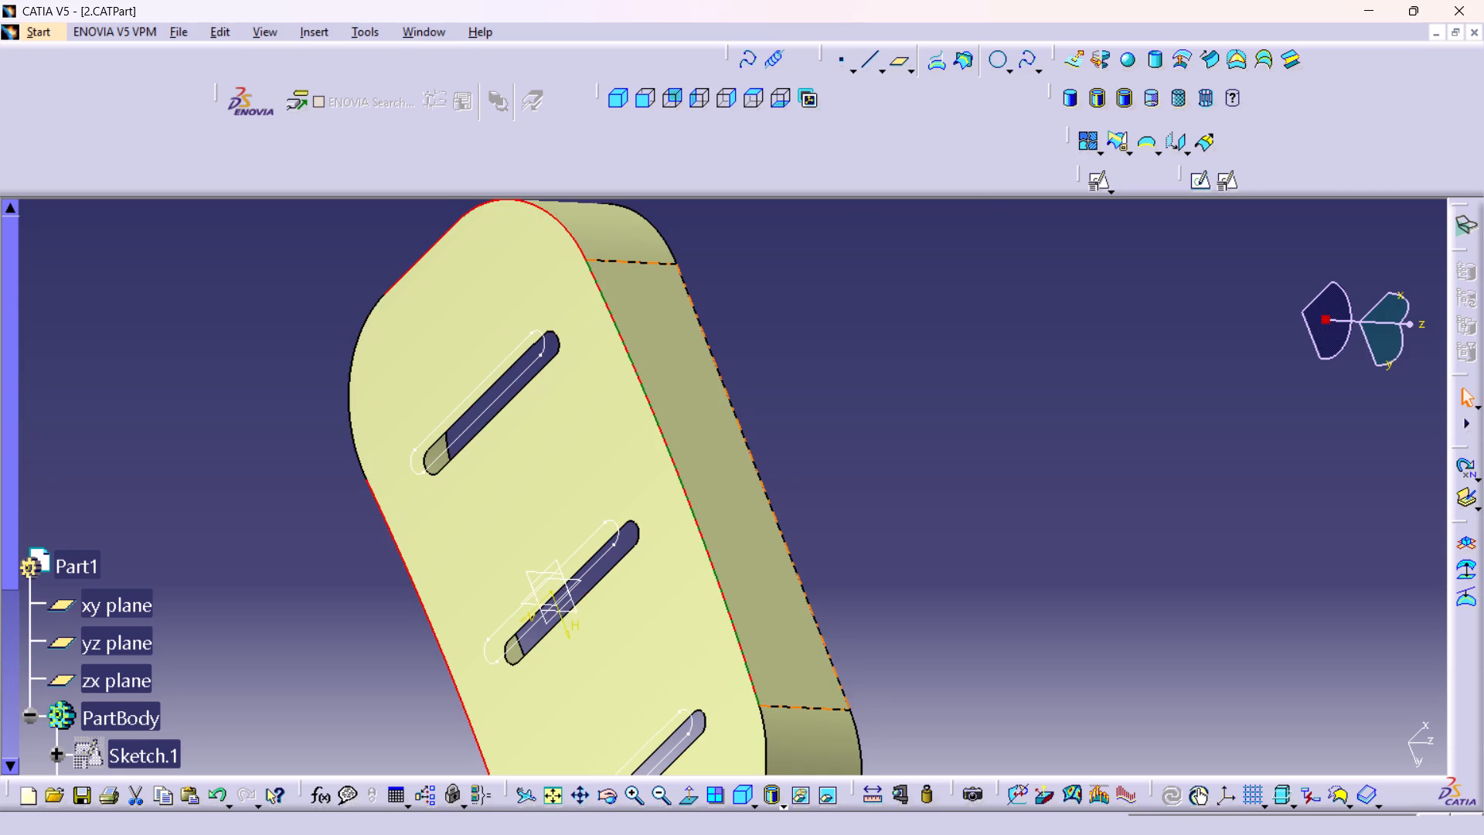
{"action": "left_click", "coordinate": [357, 345], "text": "ctrl"}
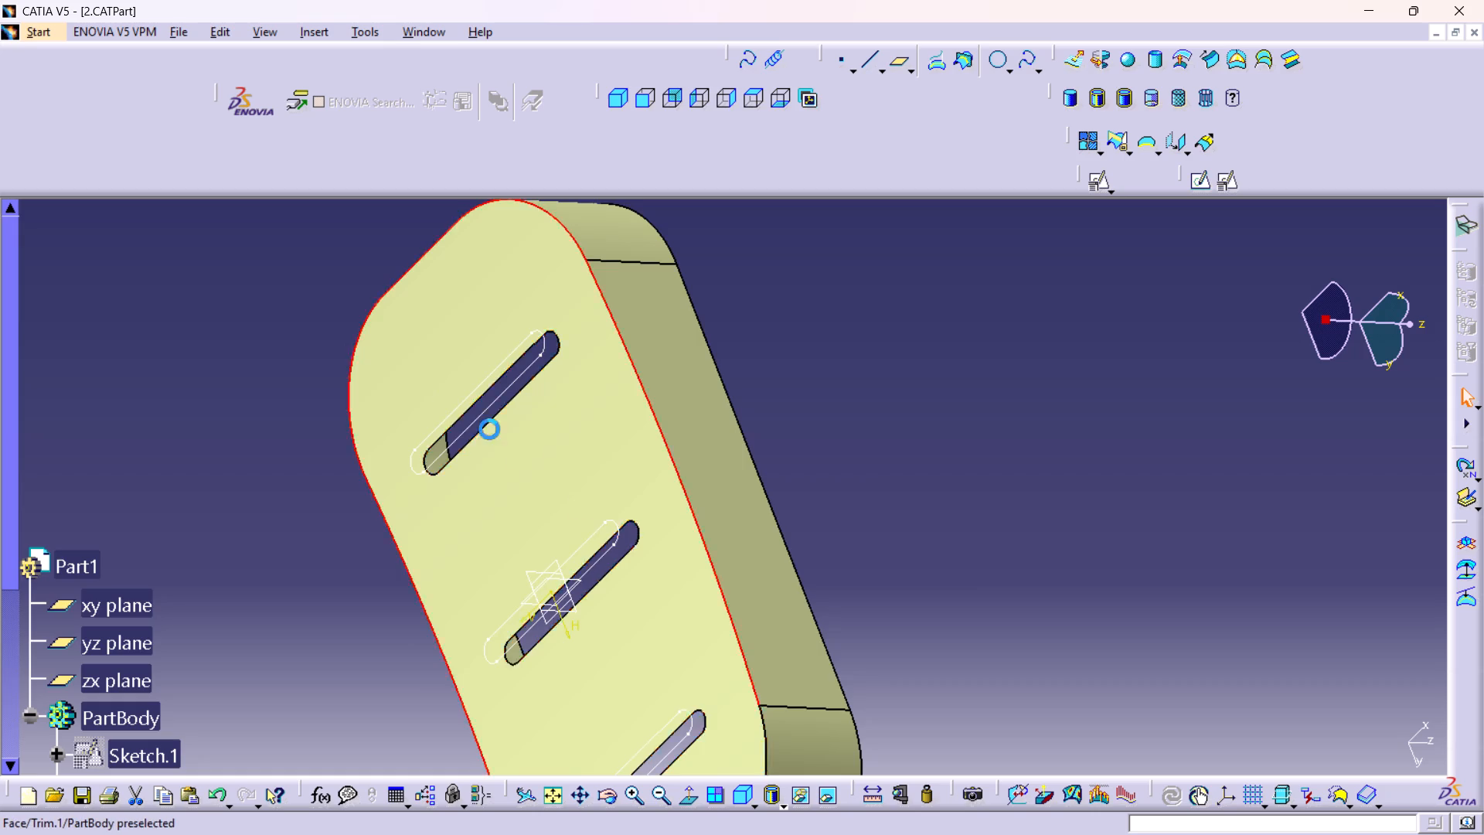
{"action": "middle_click_drag", "start_coordinate": [597, 523], "coordinate": [595, 289], "text": "ctrl"}
{"action": "middle_click_drag", "start_coordinate": [606, 444], "coordinate": [727, 641], "text": "ctrl"}
{"action": "right_click", "coordinate": [606, 444], "text": "ctrl"}
{"action": "middle_click_drag", "start_coordinate": [724, 638], "coordinate": [748, 667], "text": "ctrl"}
{"action": "middle_click_drag", "start_coordinate": [692, 695], "coordinate": [682, 473]}
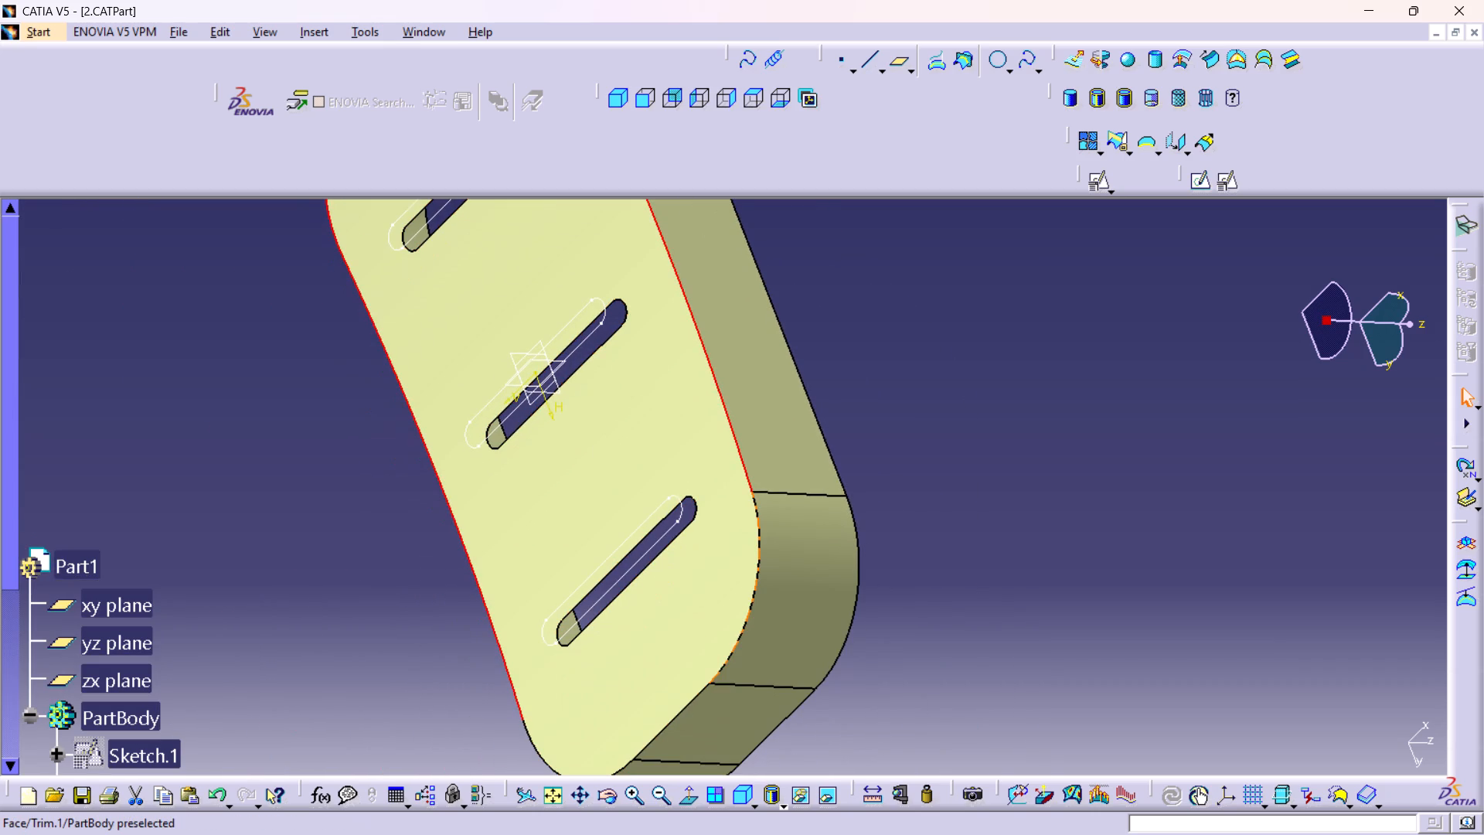
{"action": "left_click", "coordinate": [696, 697], "text": "ctrl"}
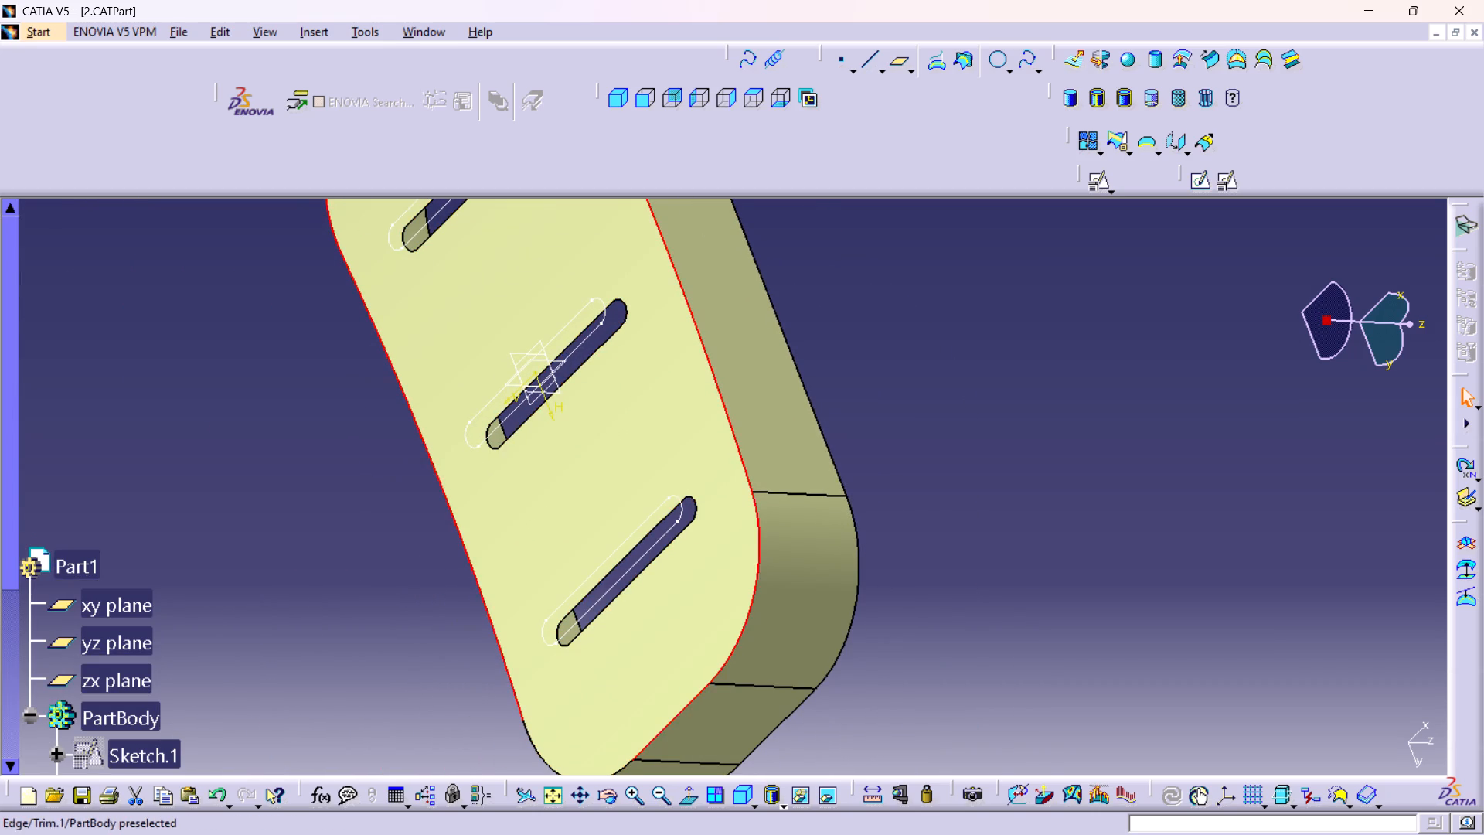
{"action": "left_click", "coordinate": [750, 621], "text": "ctrl"}
{"action": "middle_click_drag", "start_coordinate": [694, 670], "coordinate": [716, 713], "text": "ctrl"}
{"action": "right_click", "coordinate": [694, 670], "text": "ctrl"}
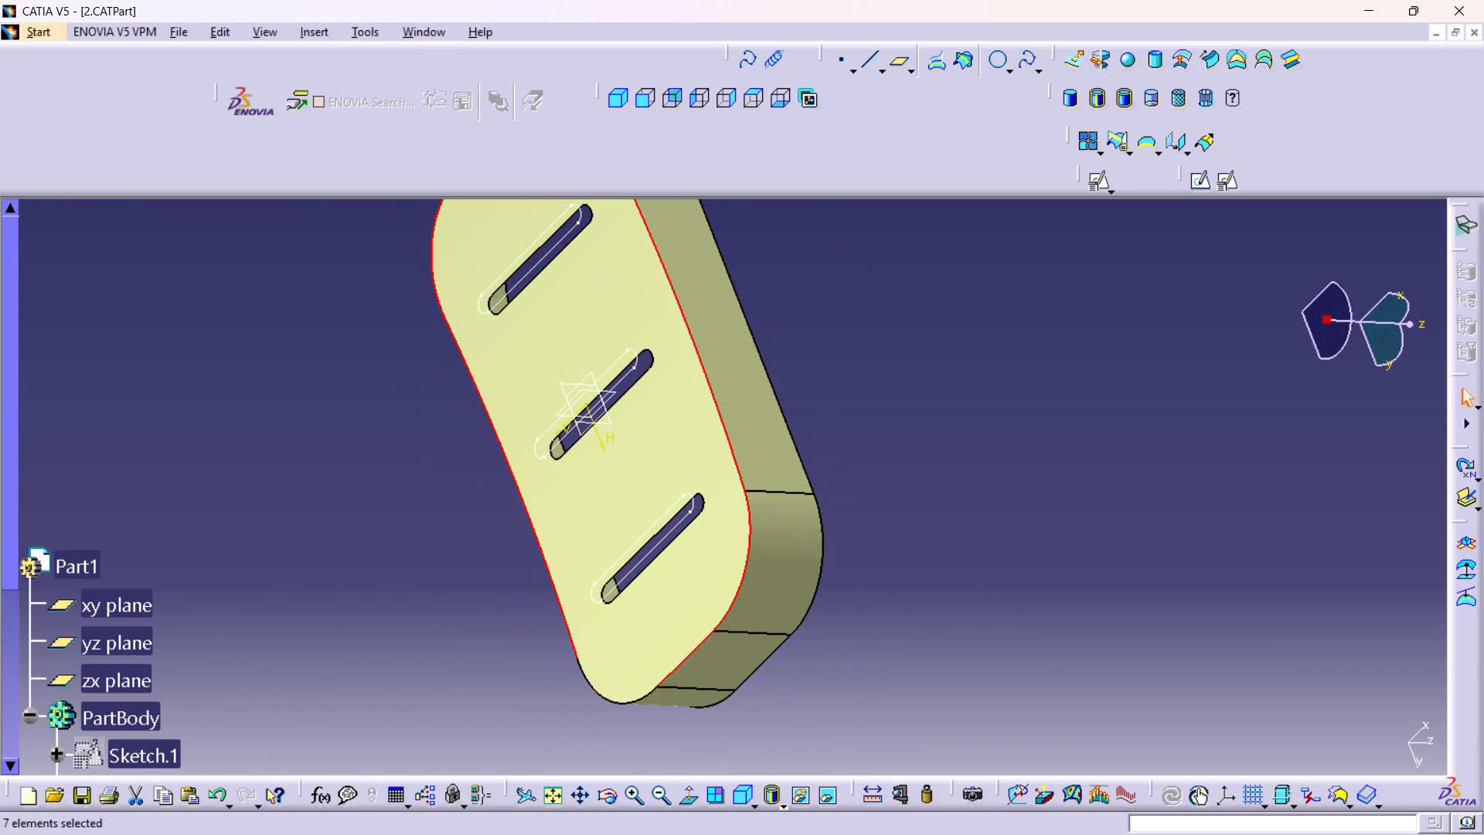
{"action": "left_click", "coordinate": [618, 704], "text": "ctrl"}
{"action": "middle_click_drag", "start_coordinate": [681, 511], "coordinate": [744, 632]}
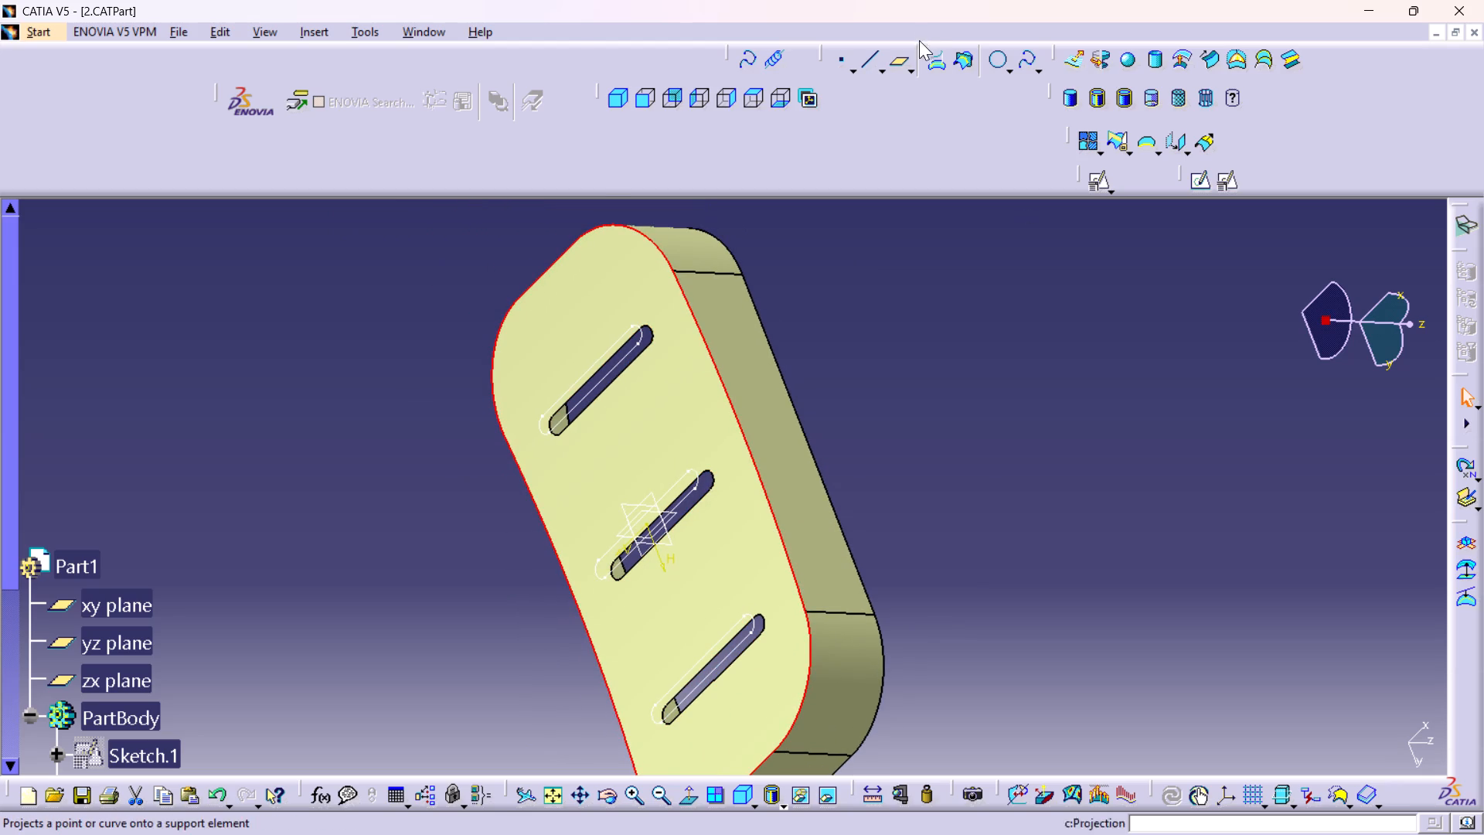
Switch to the Generative Shape Design workbench and preview a 5 mm Edge Fillet on the eight selected floor edges.
{"action": "left_click", "coordinate": [32, 29]}
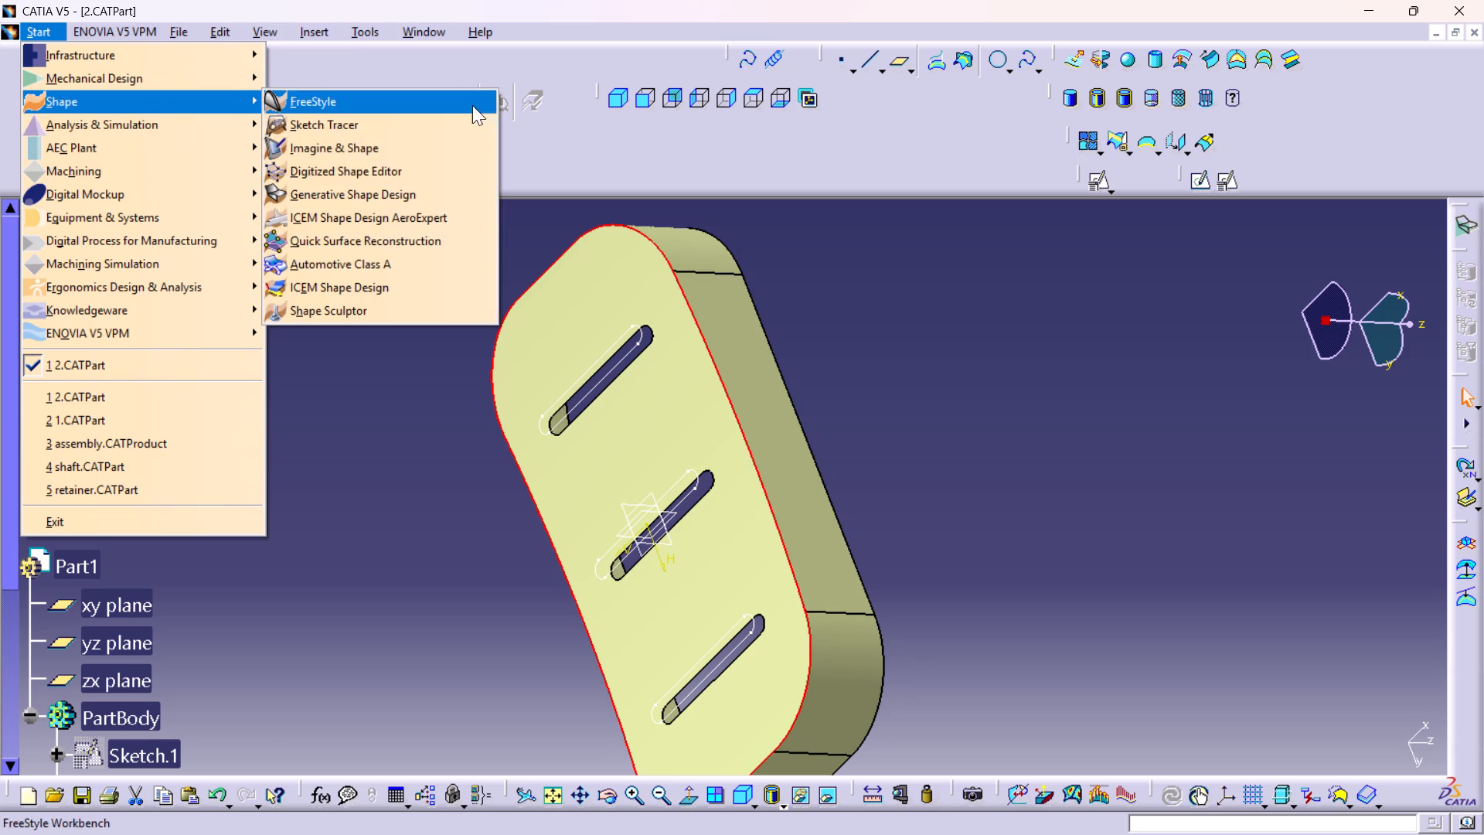
{"action": "left_click", "coordinate": [399, 190]}
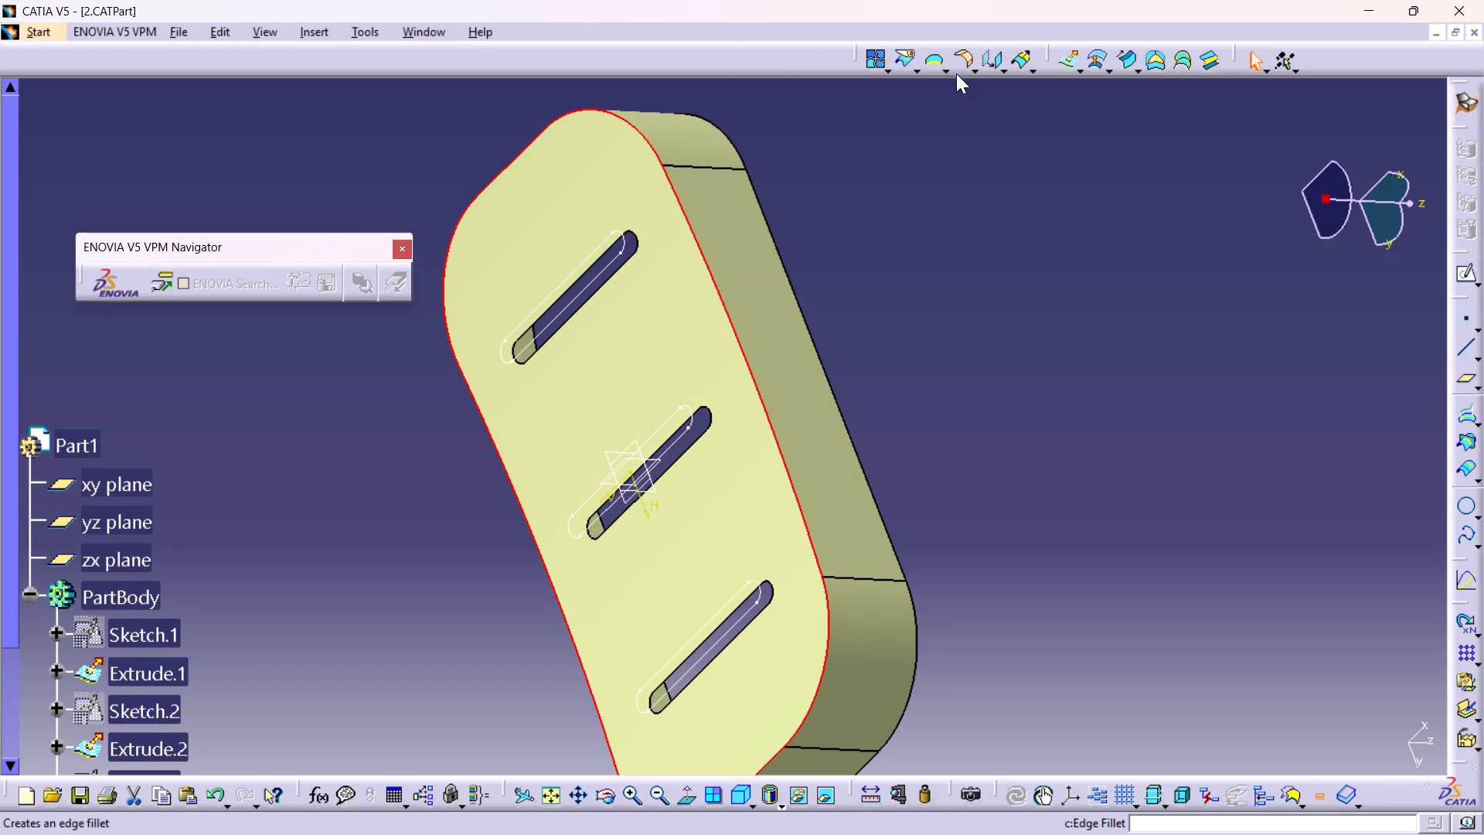
{"action": "left_click", "coordinate": [963, 63]}
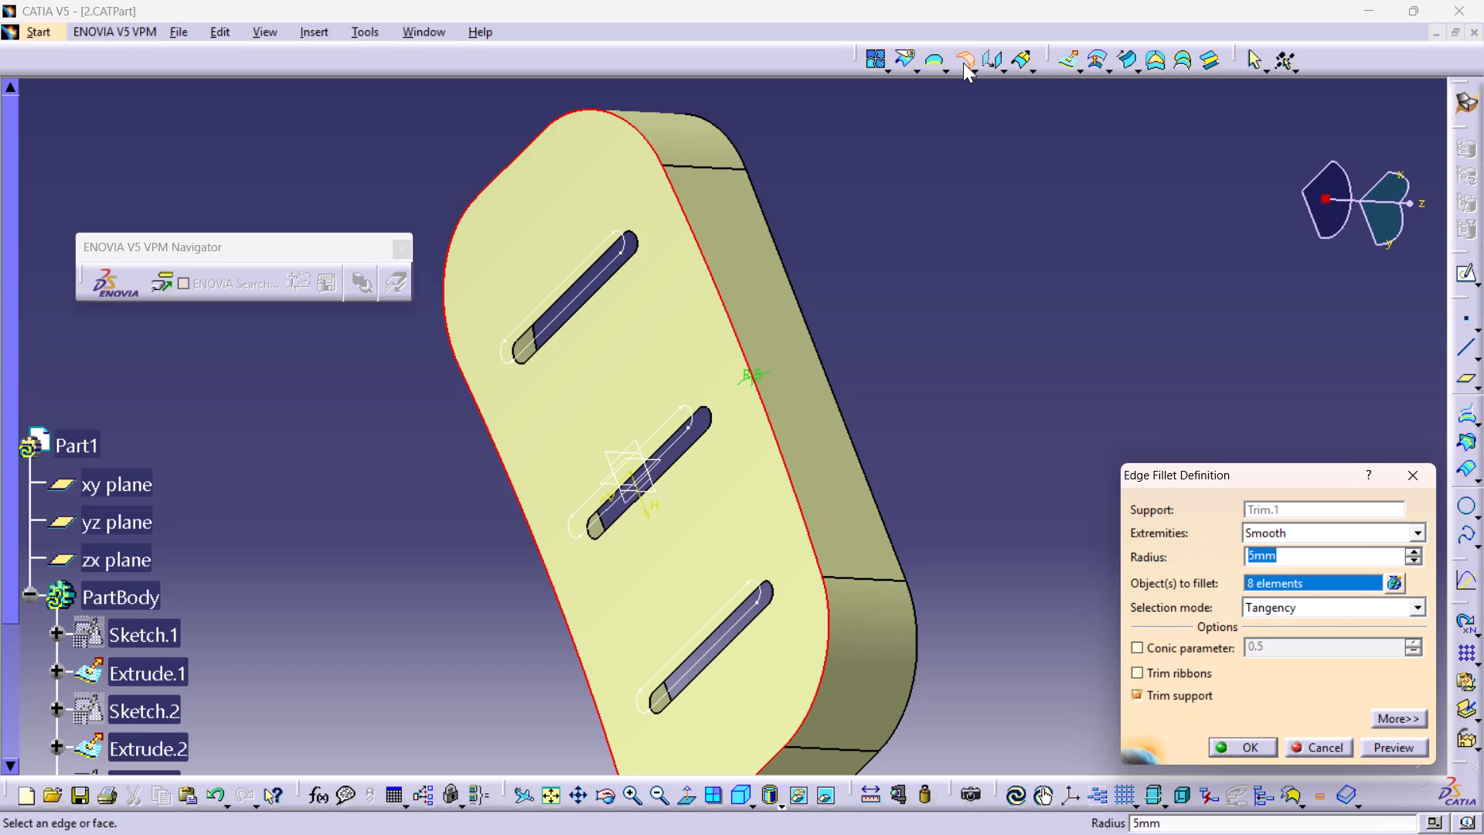
{"action": "left_click", "coordinate": [1400, 737]}
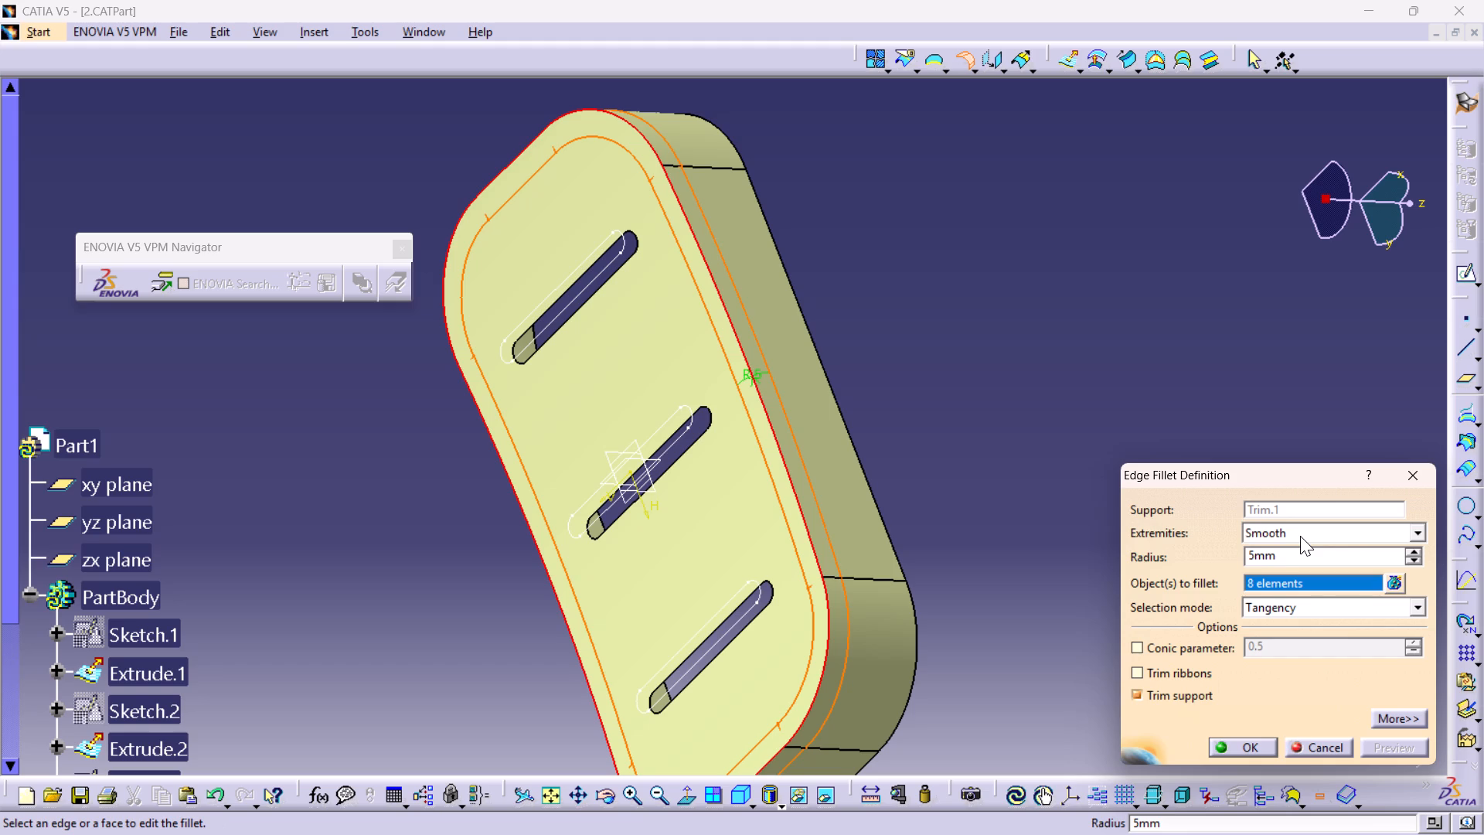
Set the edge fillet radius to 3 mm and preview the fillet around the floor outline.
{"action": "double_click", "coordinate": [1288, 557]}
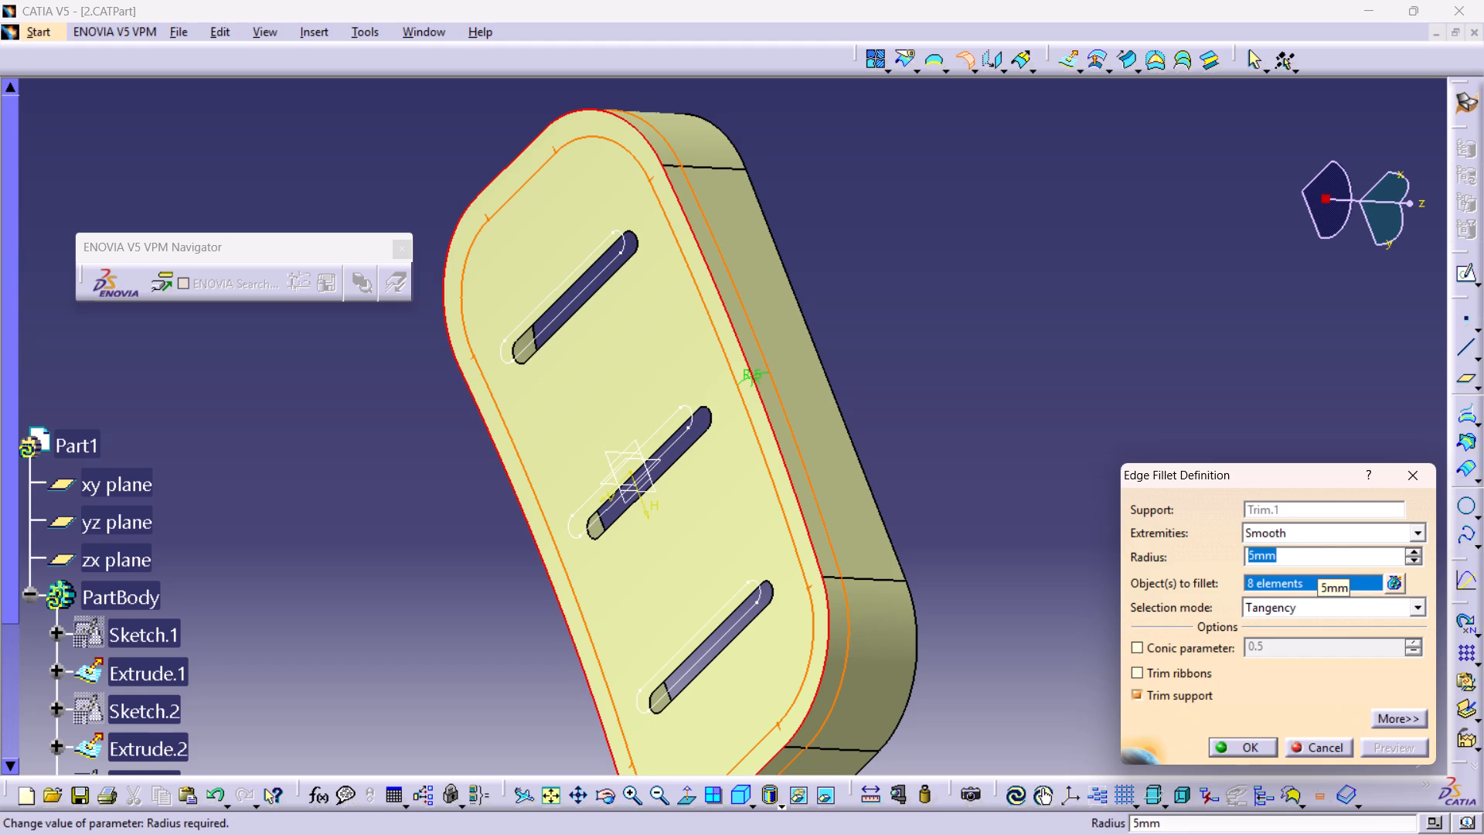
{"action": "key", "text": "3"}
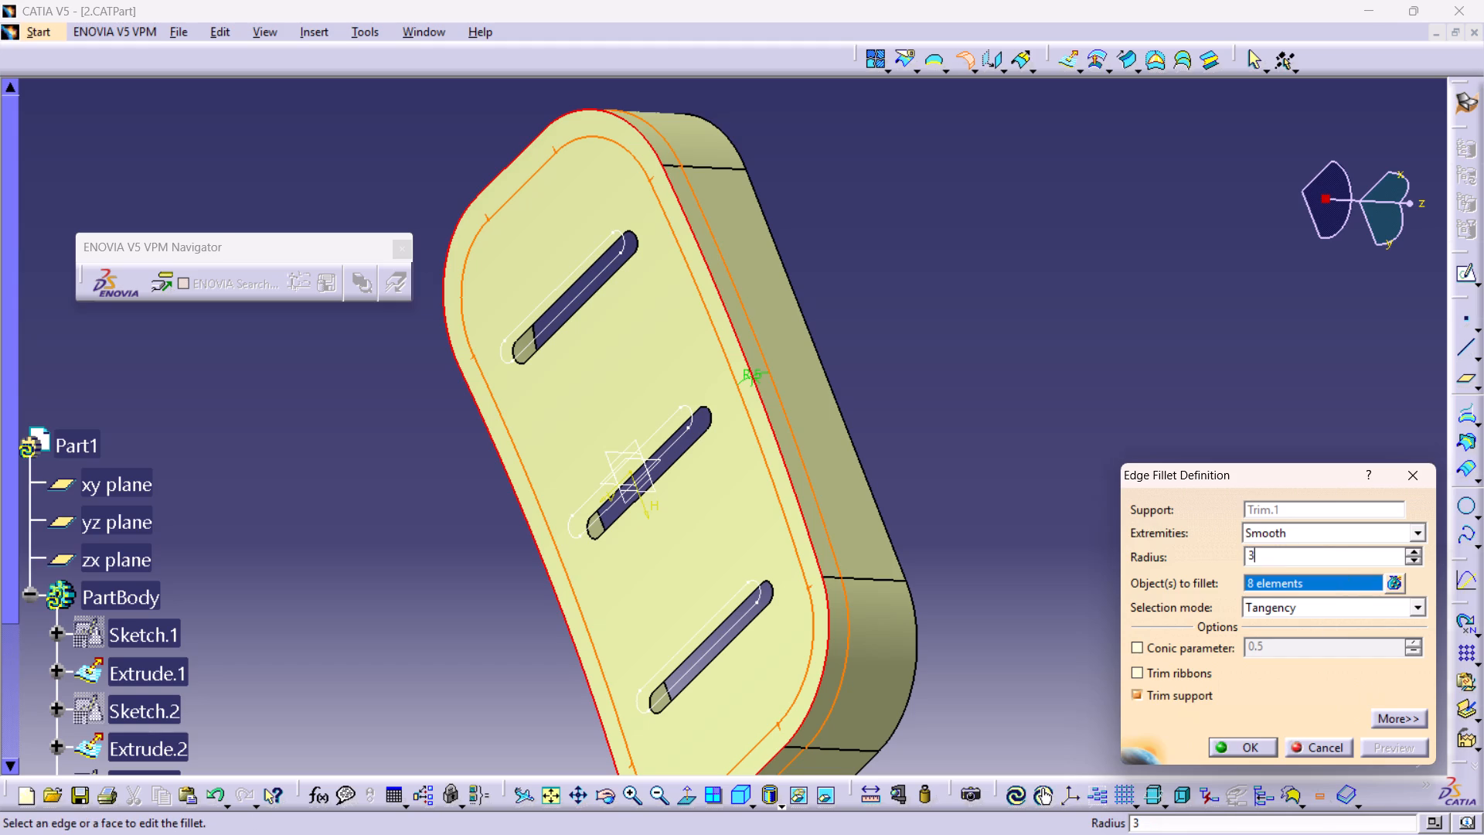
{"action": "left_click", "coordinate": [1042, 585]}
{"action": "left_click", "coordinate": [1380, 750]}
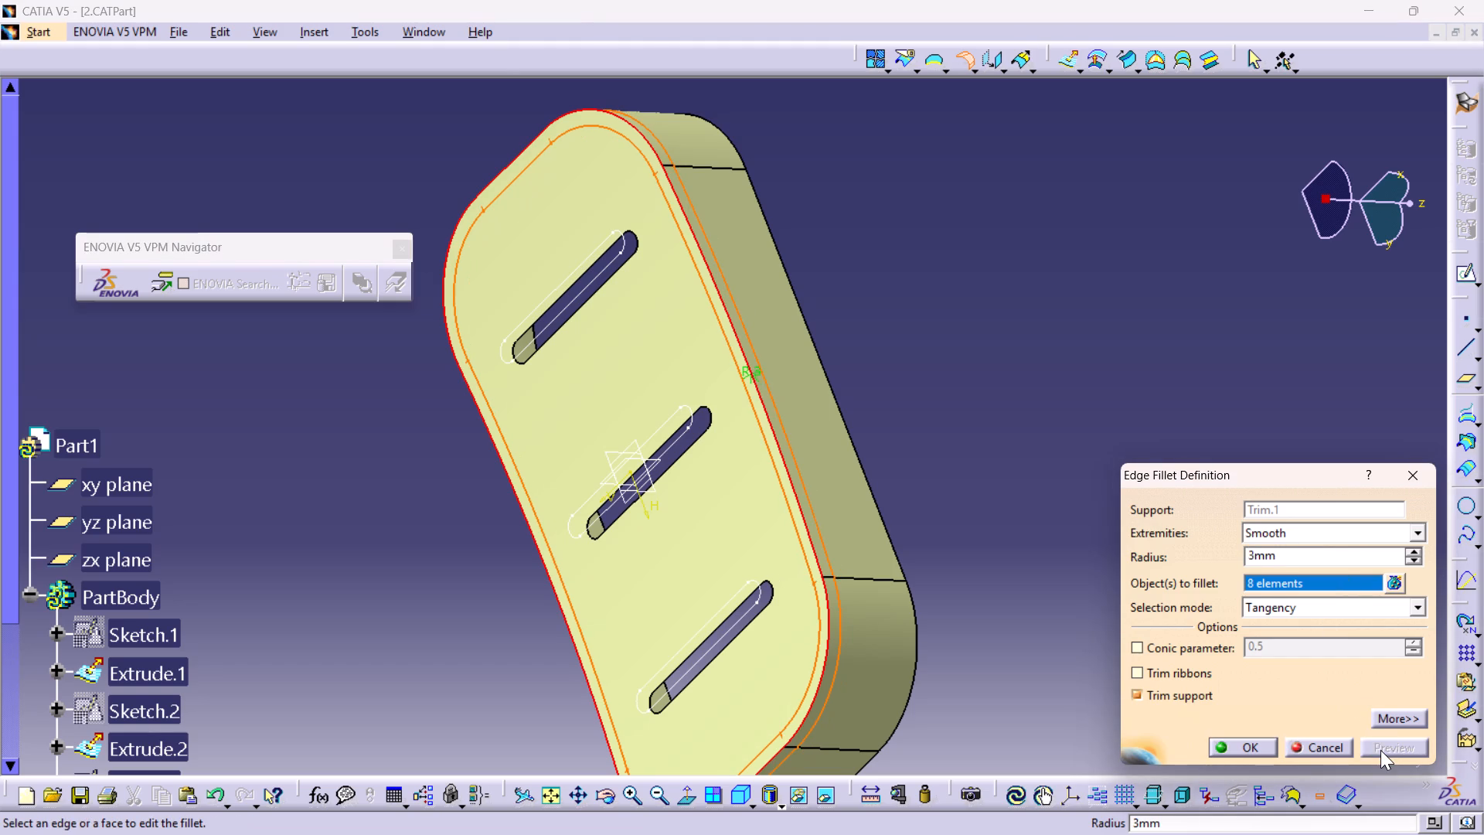
Set the edge fillet radius to 2 mm, preview it and create the fillet around the floor outline.
{"action": "double_click", "coordinate": [1280, 550]}
{"action": "key", "text": "2"}
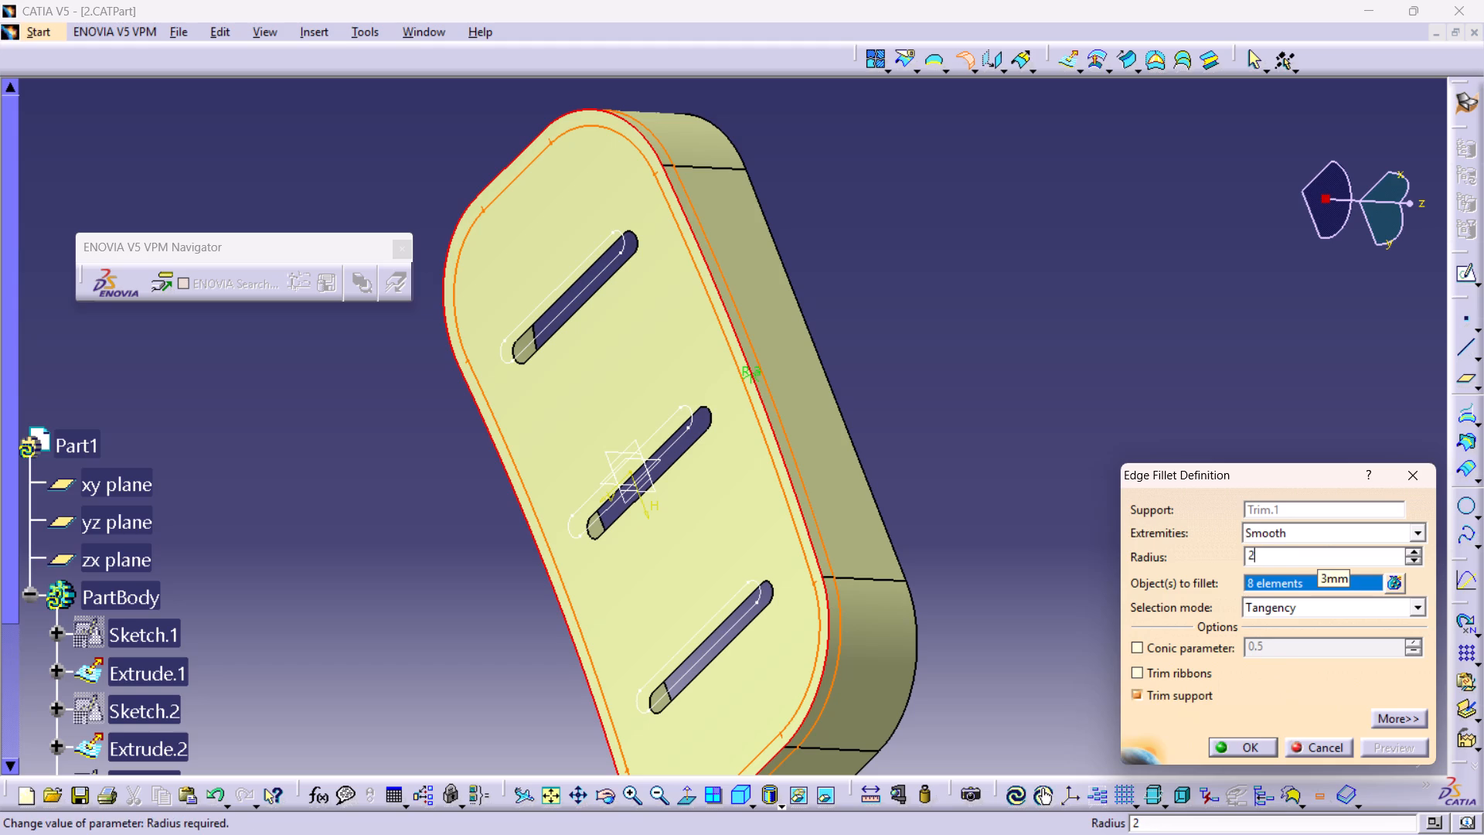
{"action": "left_click", "coordinate": [989, 489]}
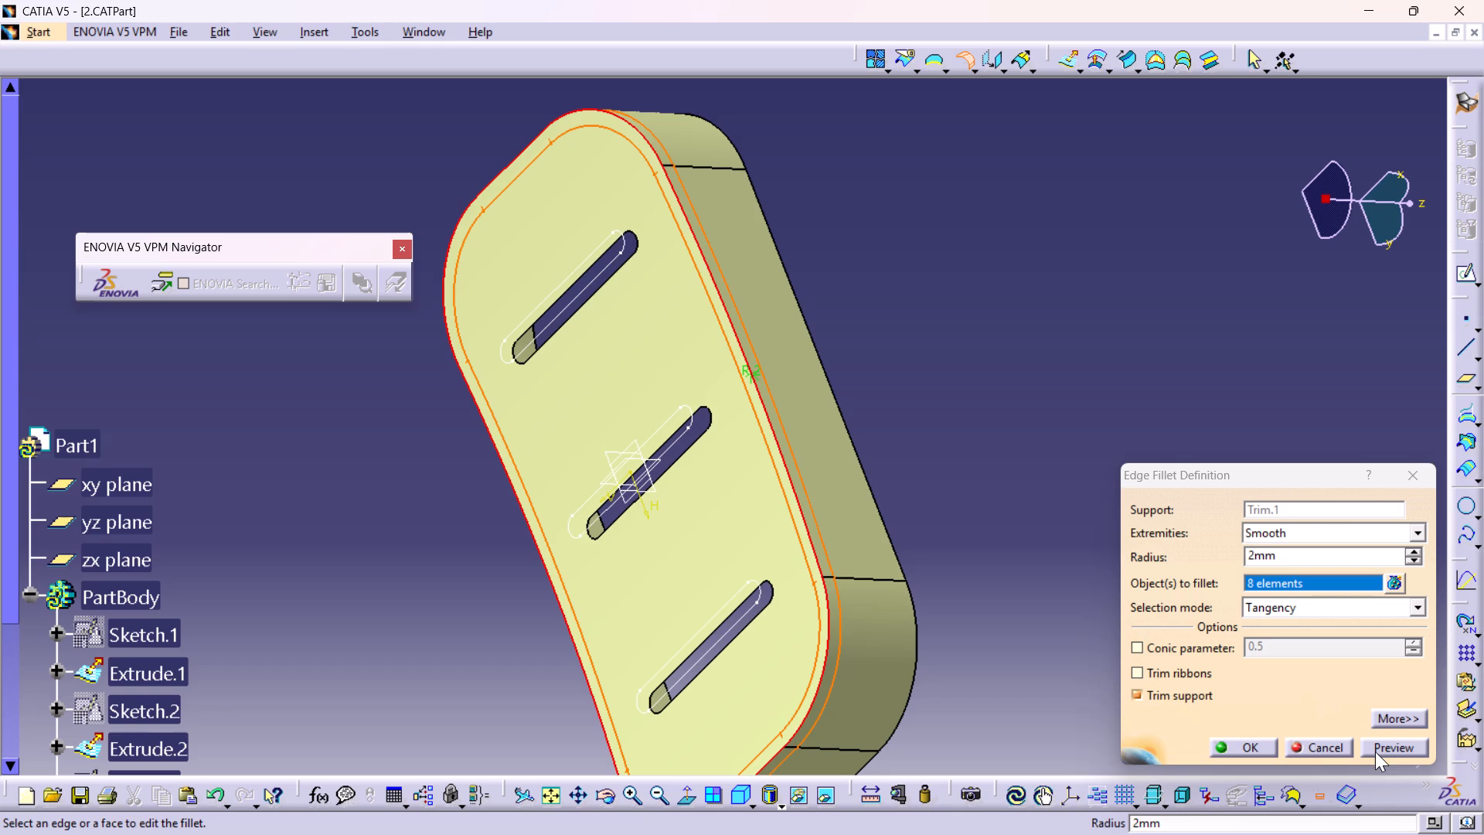
{"action": "left_click", "coordinate": [1378, 749]}
{"action": "left_click", "coordinate": [1261, 743]}
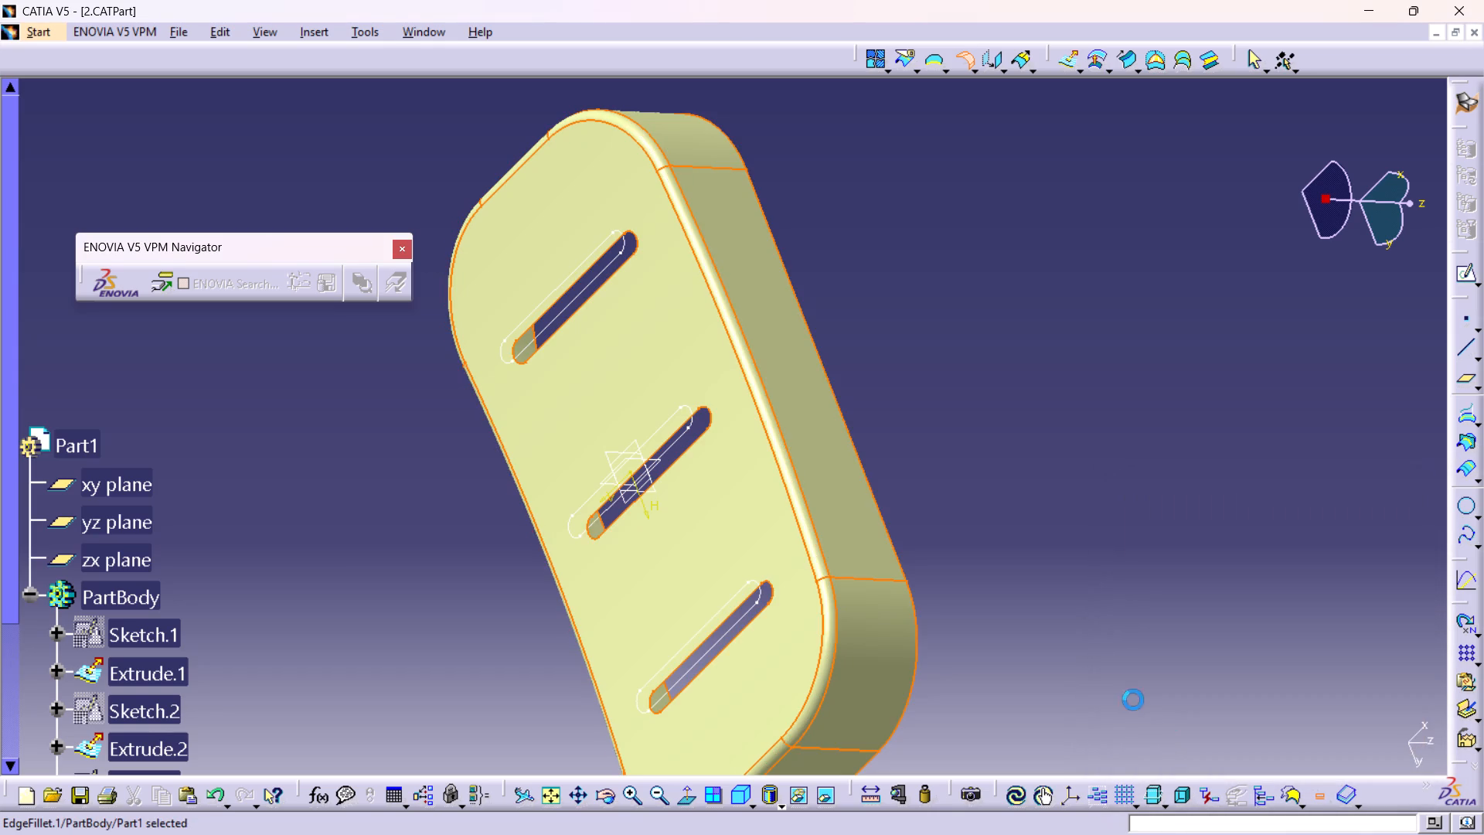
Examine the filleted junction between floor and wall from inside the tray, including an isometric view and a close-up of one end.
{"action": "middle_click_drag", "start_coordinate": [645, 271], "coordinate": [422, 583]}
{"action": "right_click_drag", "start_coordinate": [644, 269], "coordinate": [422, 583]}
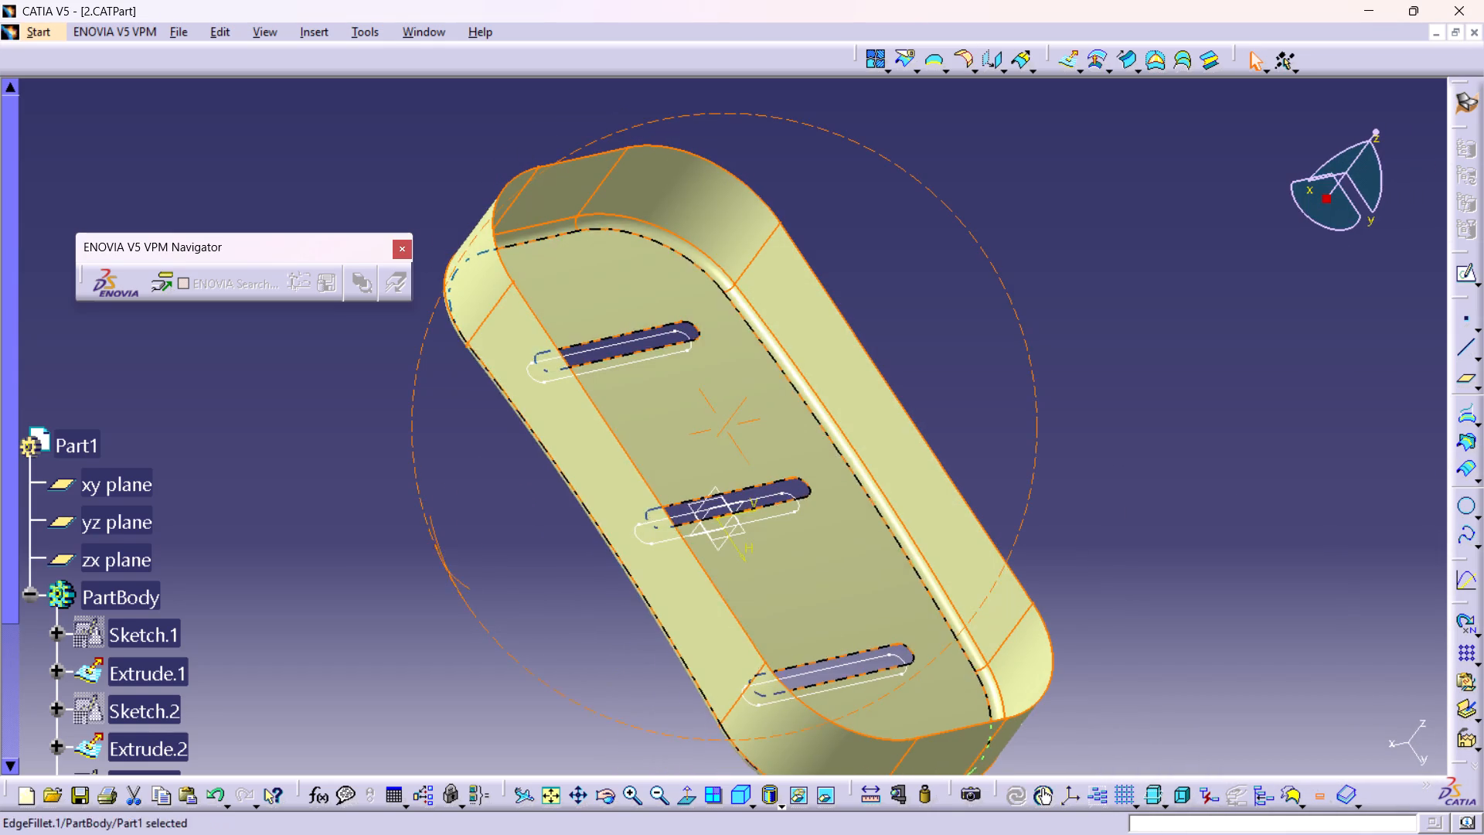
{"action": "middle_click_drag", "start_coordinate": [557, 469], "coordinate": [438, 684]}
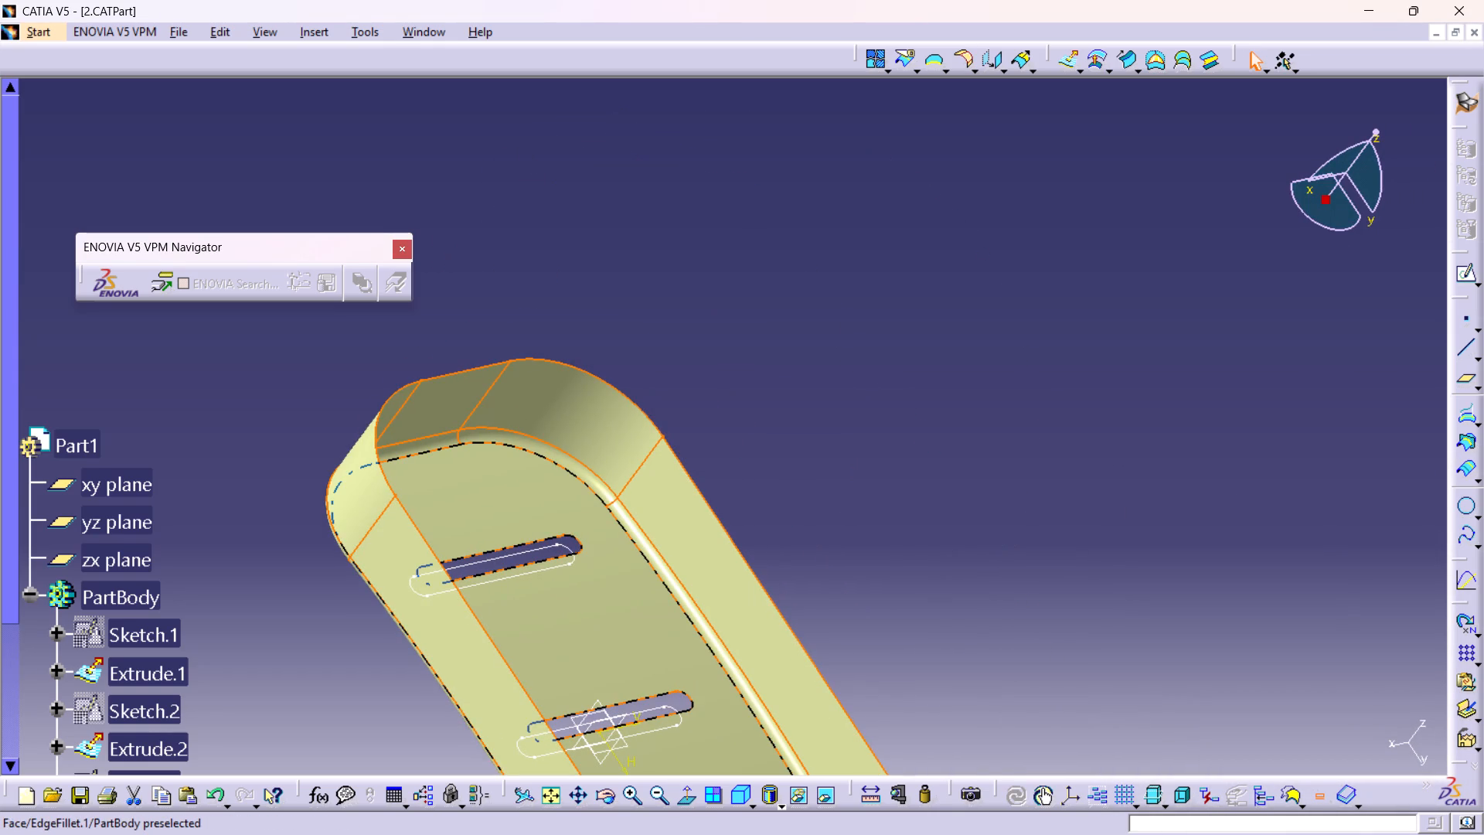
{"action": "middle_click_drag", "start_coordinate": [1131, 492], "coordinate": [1125, 356]}
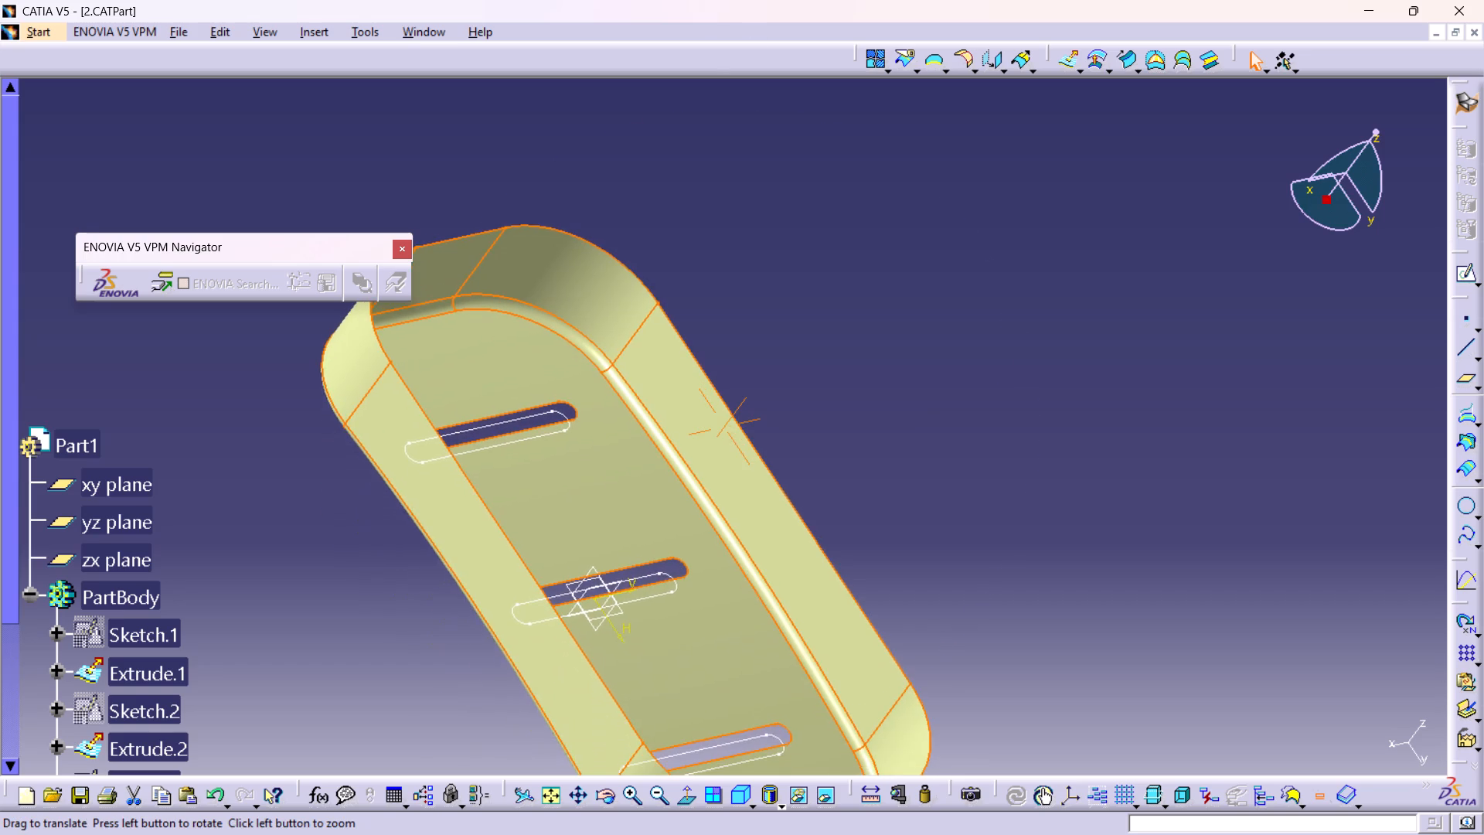
{"action": "right_click", "coordinate": [1125, 356]}
{"action": "middle_click_drag", "start_coordinate": [1125, 356], "coordinate": [1149, 420]}
{"action": "left_click", "coordinate": [1036, 523]}
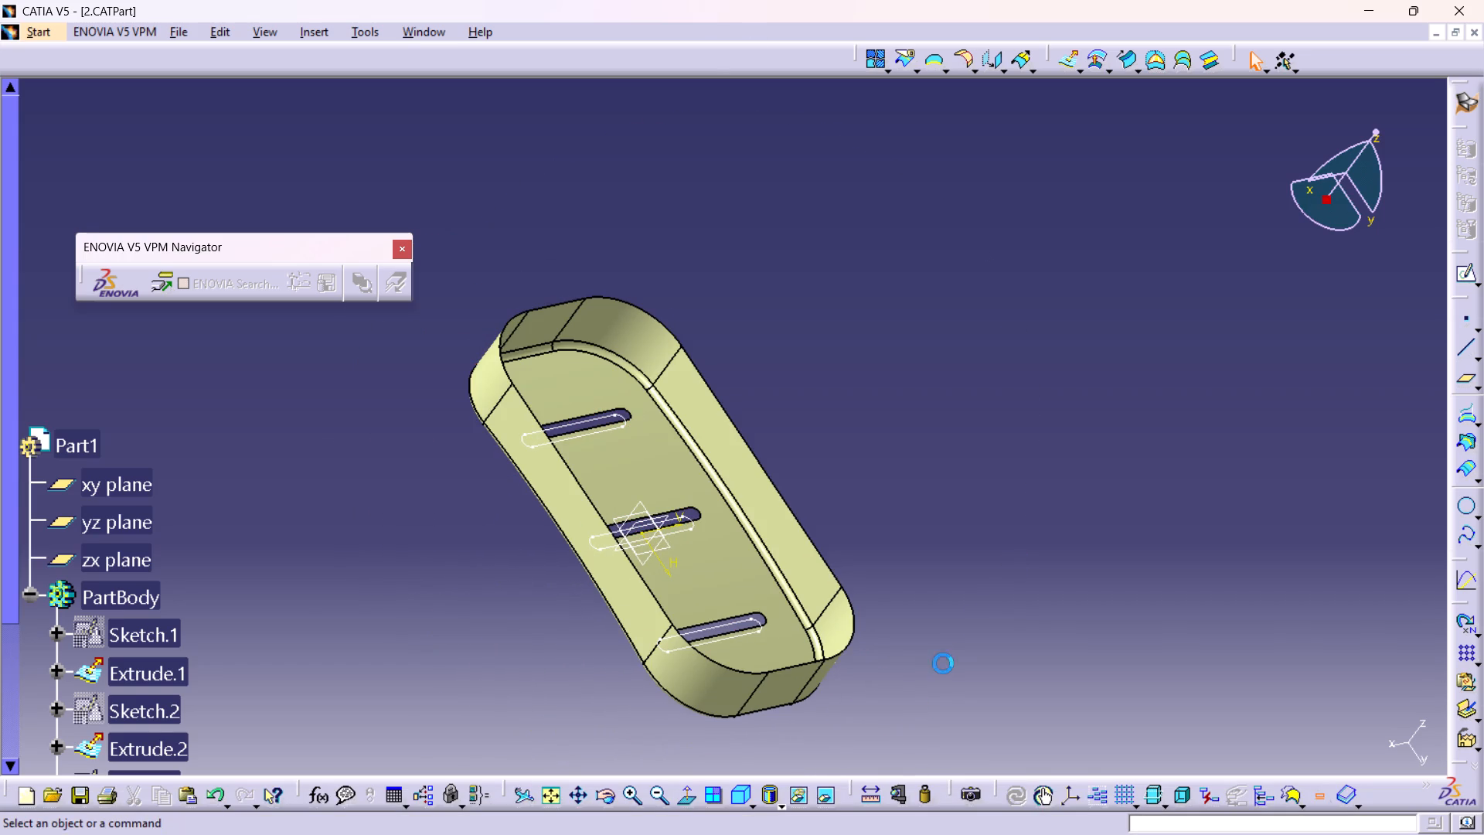
{"action": "left_click", "coordinate": [746, 801]}
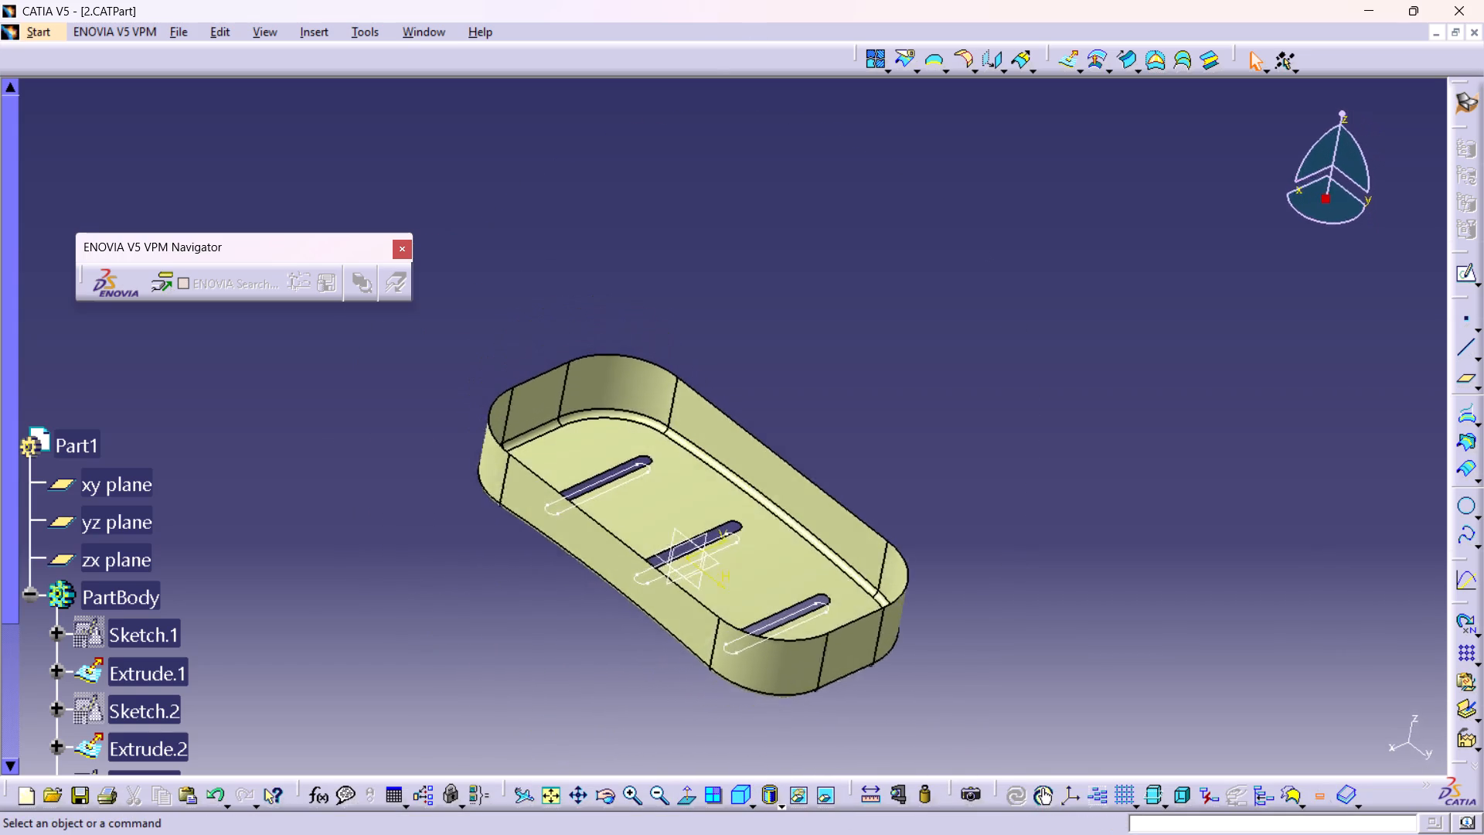
{"action": "middle_click_drag", "start_coordinate": [595, 499], "coordinate": [578, 370]}
{"action": "right_click", "coordinate": [595, 498]}
{"action": "middle_click_drag", "start_coordinate": [494, 455], "coordinate": [726, 577]}
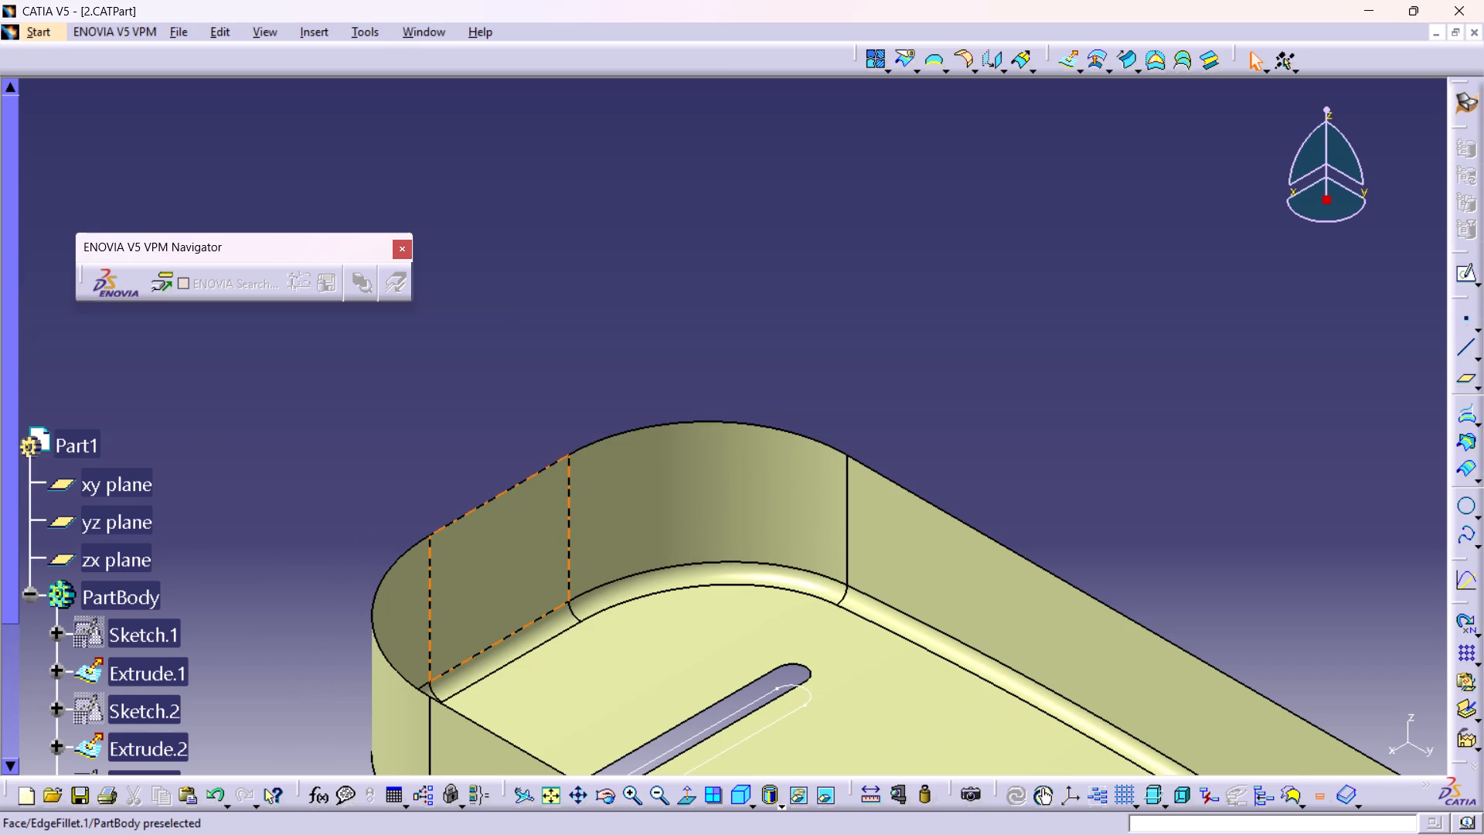
{"action": "middle_click_drag", "start_coordinate": [685, 585], "coordinate": [716, 583]}
{"action": "right_click", "coordinate": [649, 513]}
{"action": "middle_click_drag", "start_coordinate": [979, 583], "coordinate": [942, 506]}
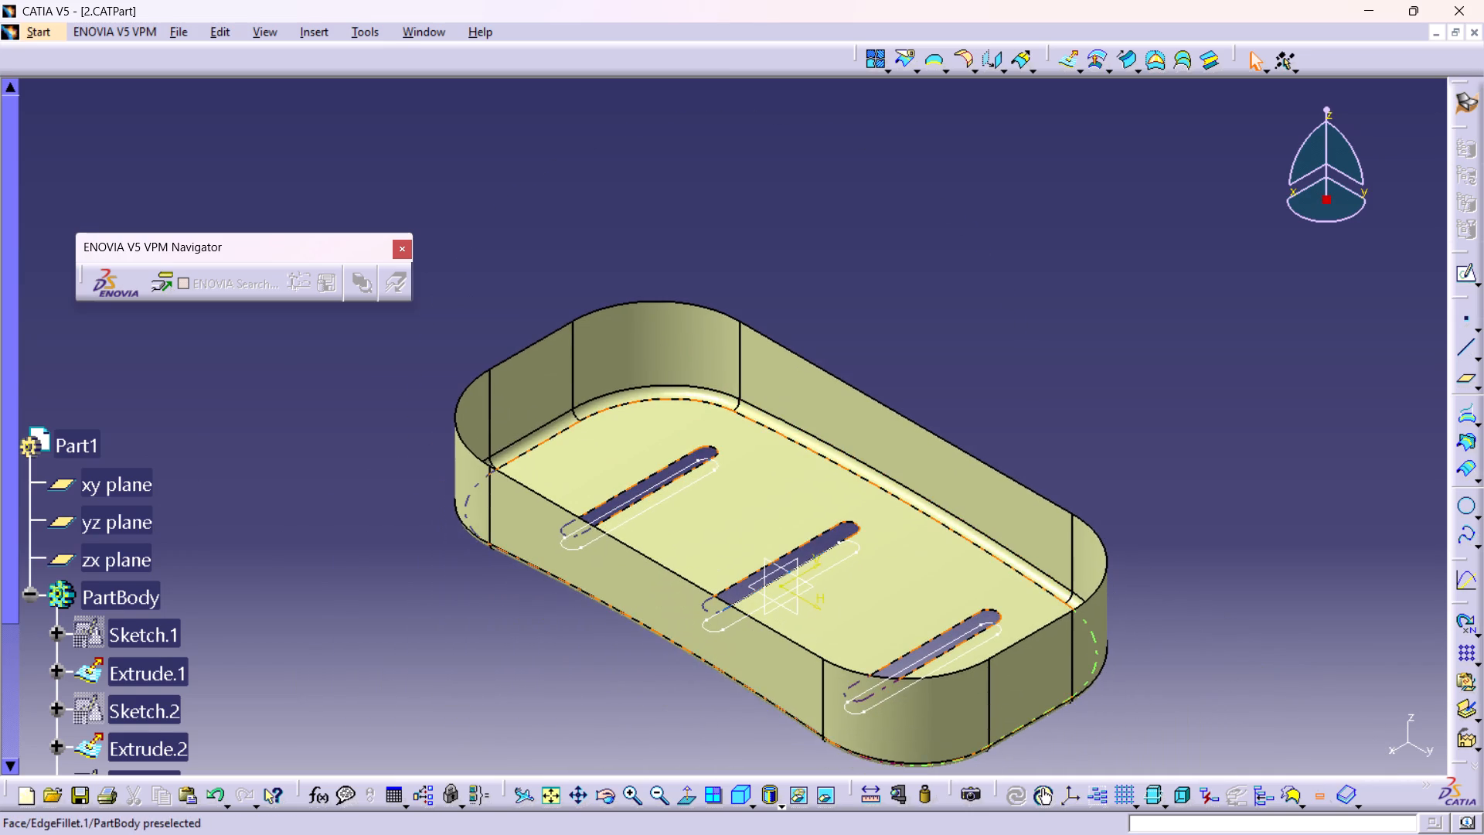
Switch to the Wireframe and Surface Design workbench.
{"action": "left_click", "coordinate": [796, 614]}
{"action": "middle_click_drag", "start_coordinate": [905, 288], "coordinate": [909, 381]}
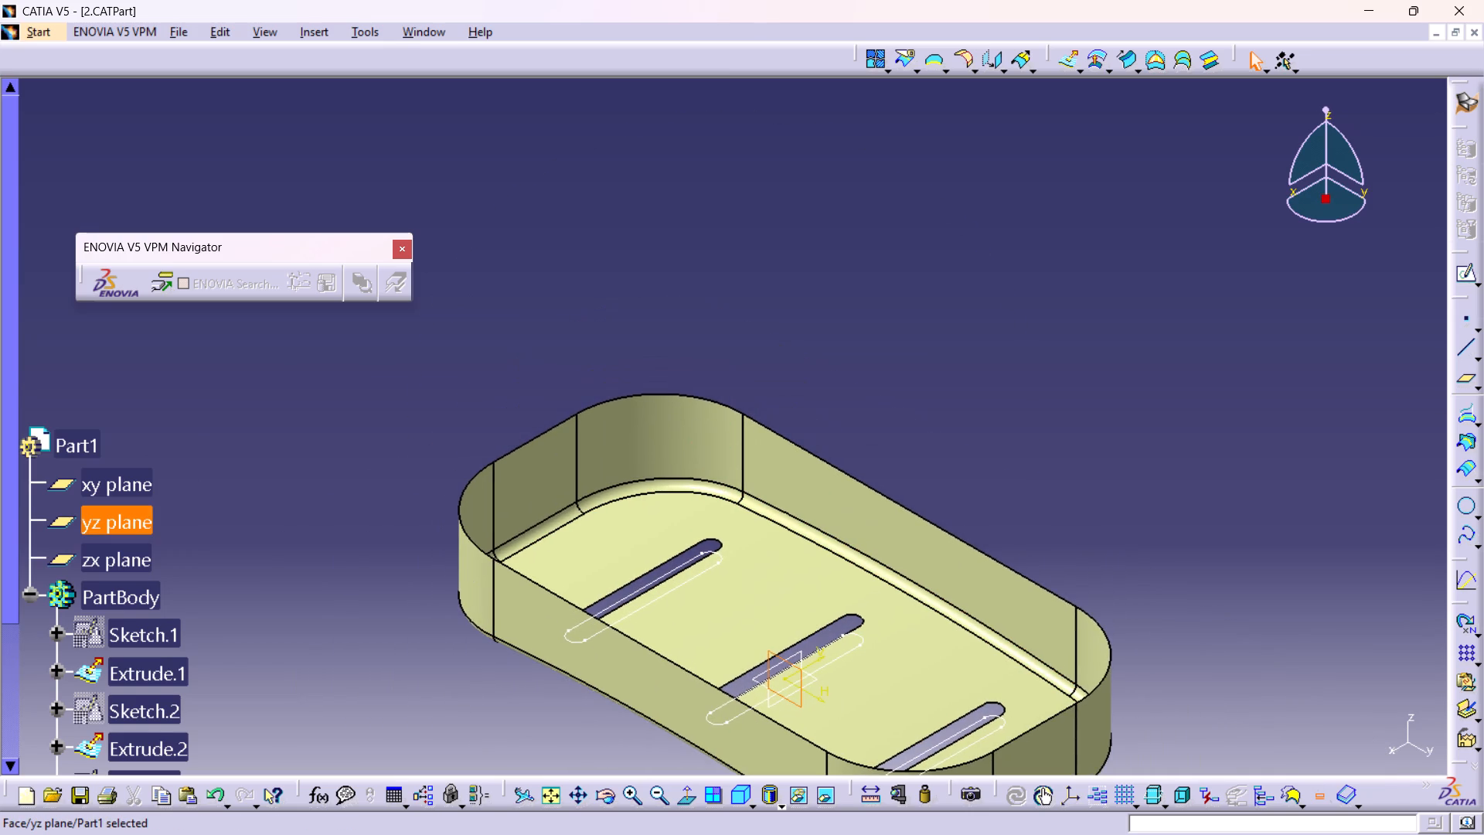
{"action": "left_click", "coordinate": [32, 30]}
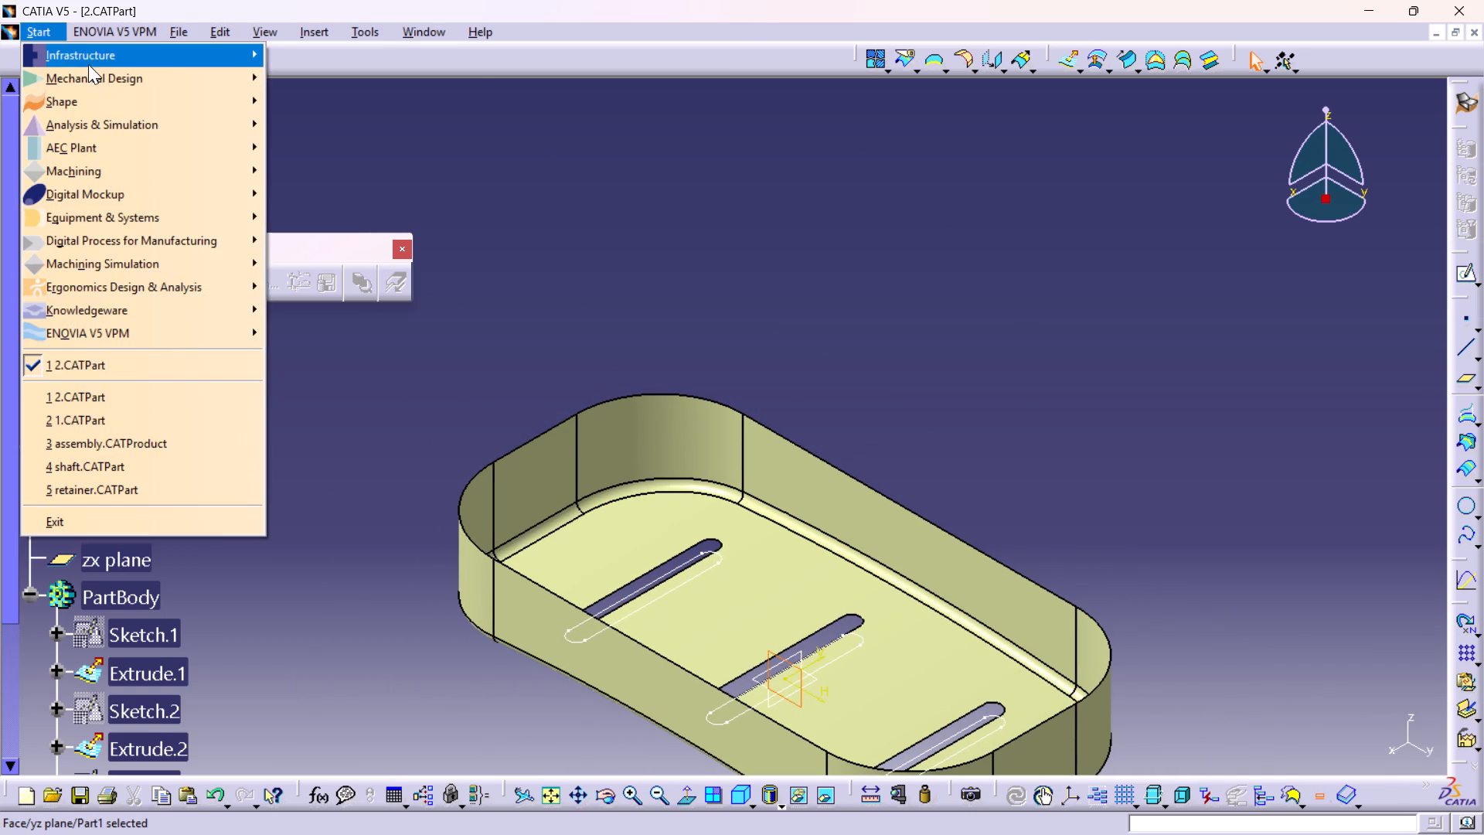
{"action": "left_click", "coordinate": [343, 445]}
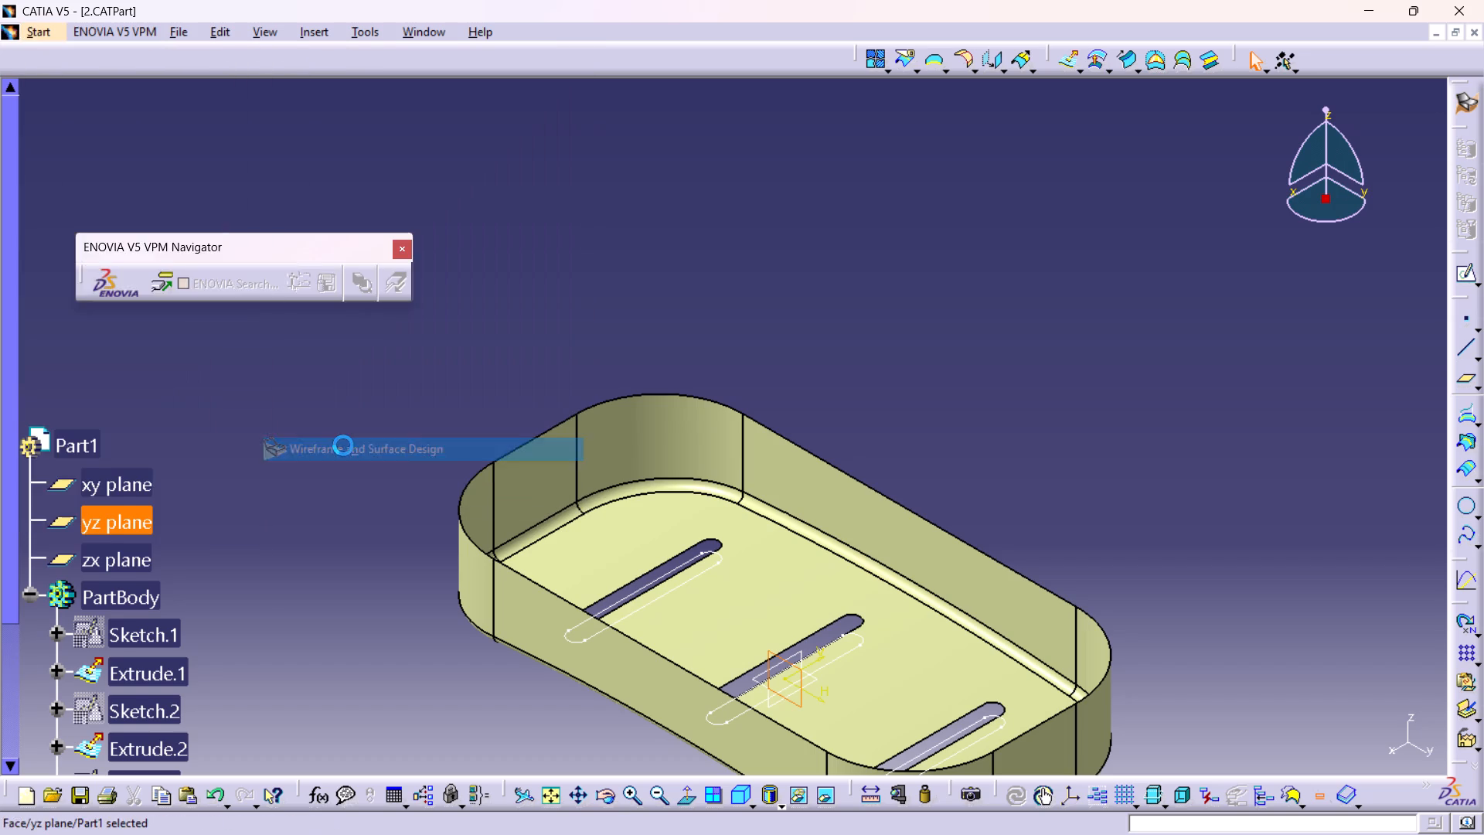
{"action": "middle_click_drag", "start_coordinate": [1025, 447], "coordinate": [1031, 367]}
{"action": "scroll", "coordinate": [1031, 367], "scroll_direction": "up", "scroll_amount": 1}
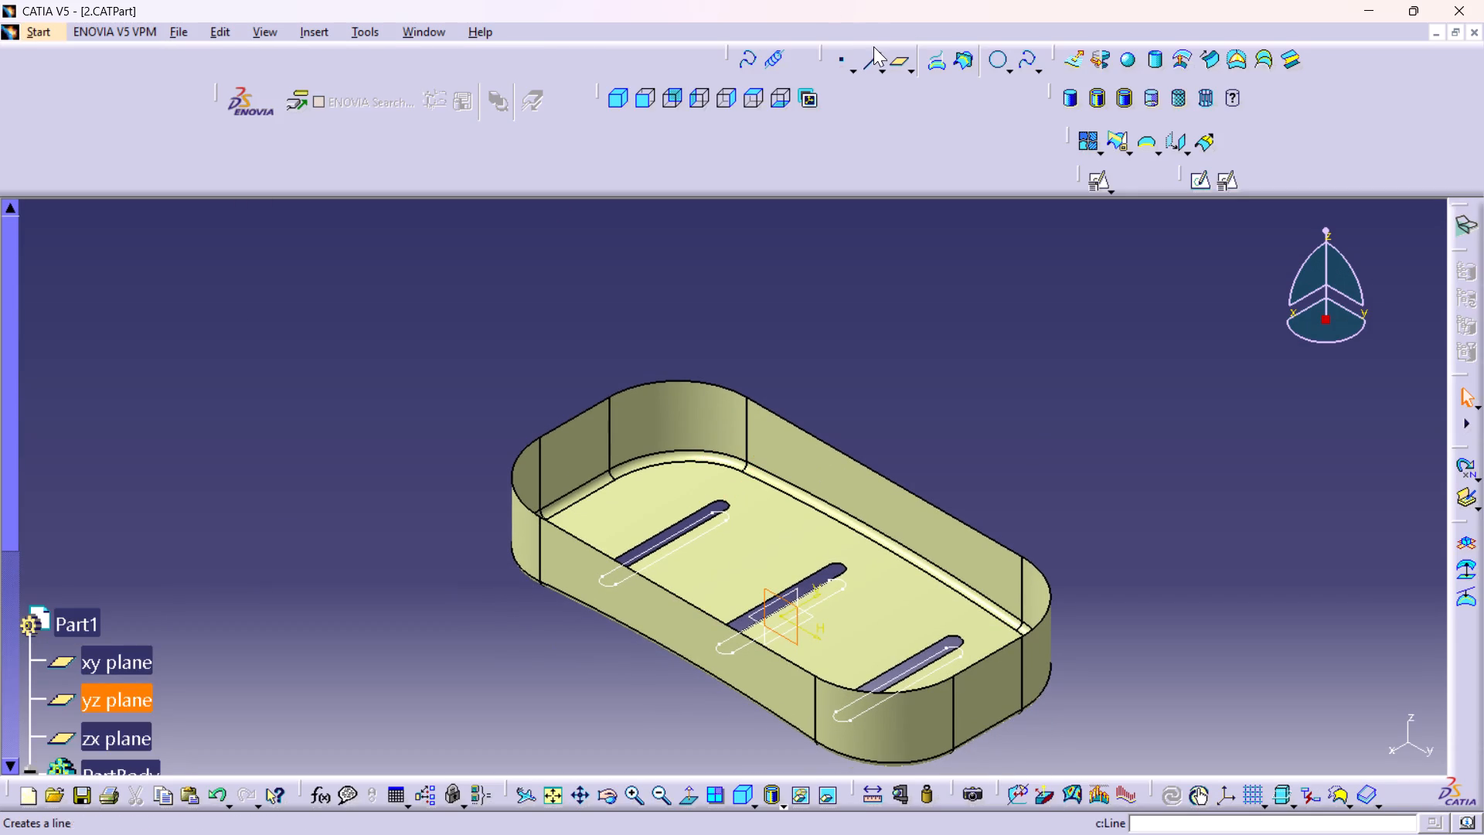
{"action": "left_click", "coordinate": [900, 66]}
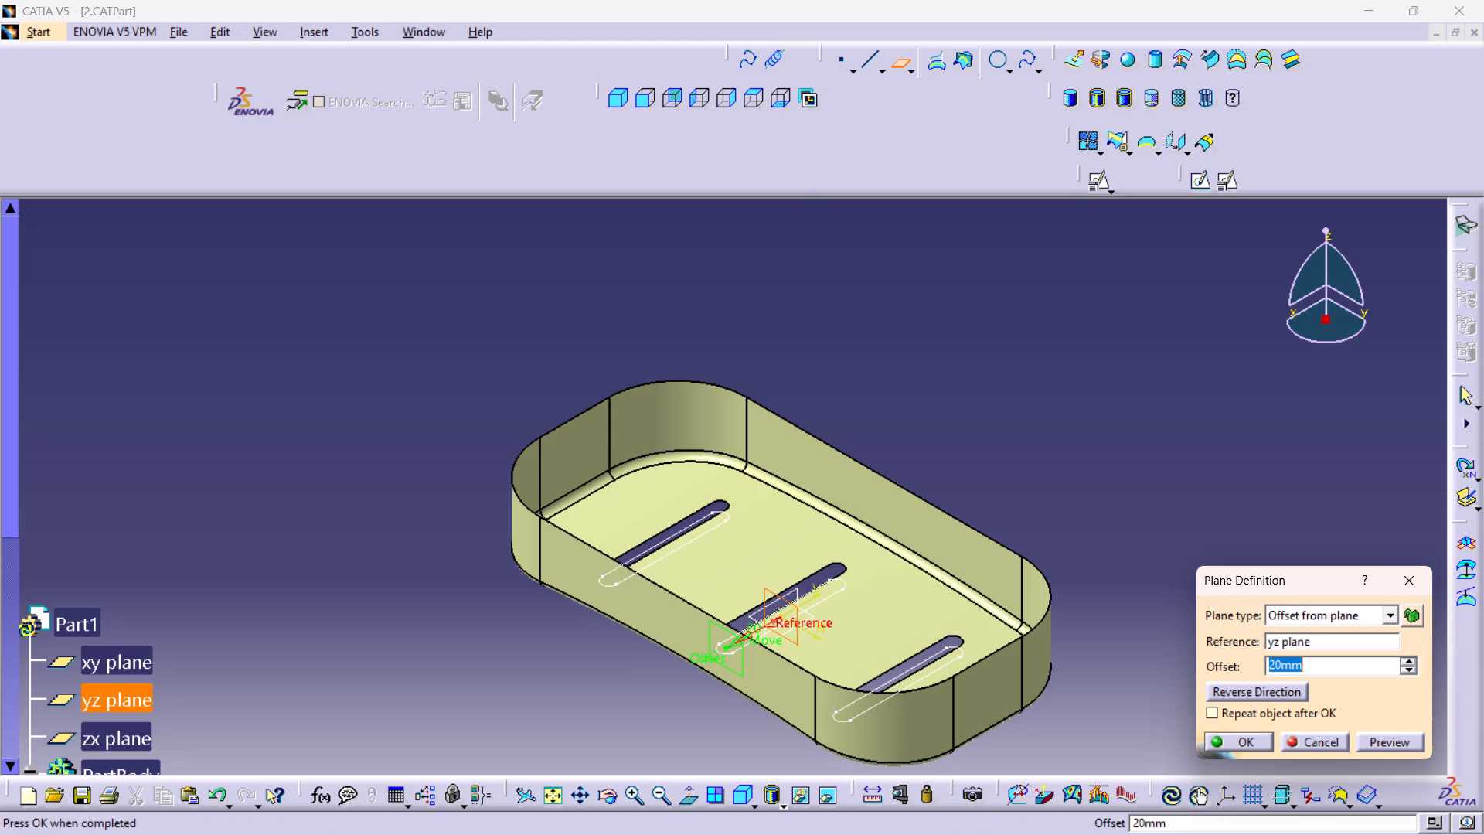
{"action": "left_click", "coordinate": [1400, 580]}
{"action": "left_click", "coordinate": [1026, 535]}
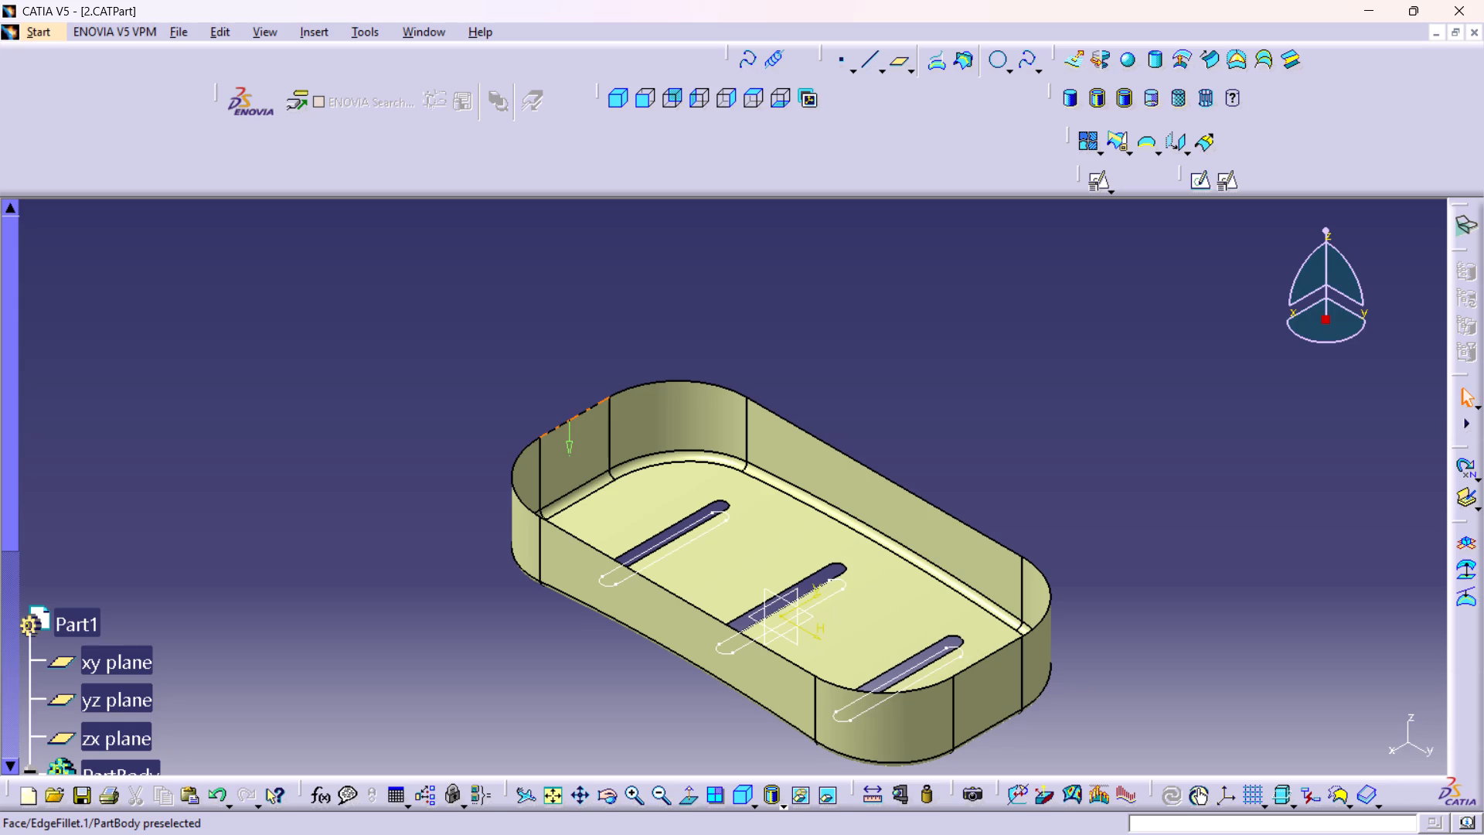
Open a positioned sketch on the yz plane with implicit origin and orientation.
{"action": "middle_click_drag", "start_coordinate": [472, 559], "coordinate": [629, 602]}
{"action": "right_click_drag", "start_coordinate": [484, 563], "coordinate": [629, 602]}
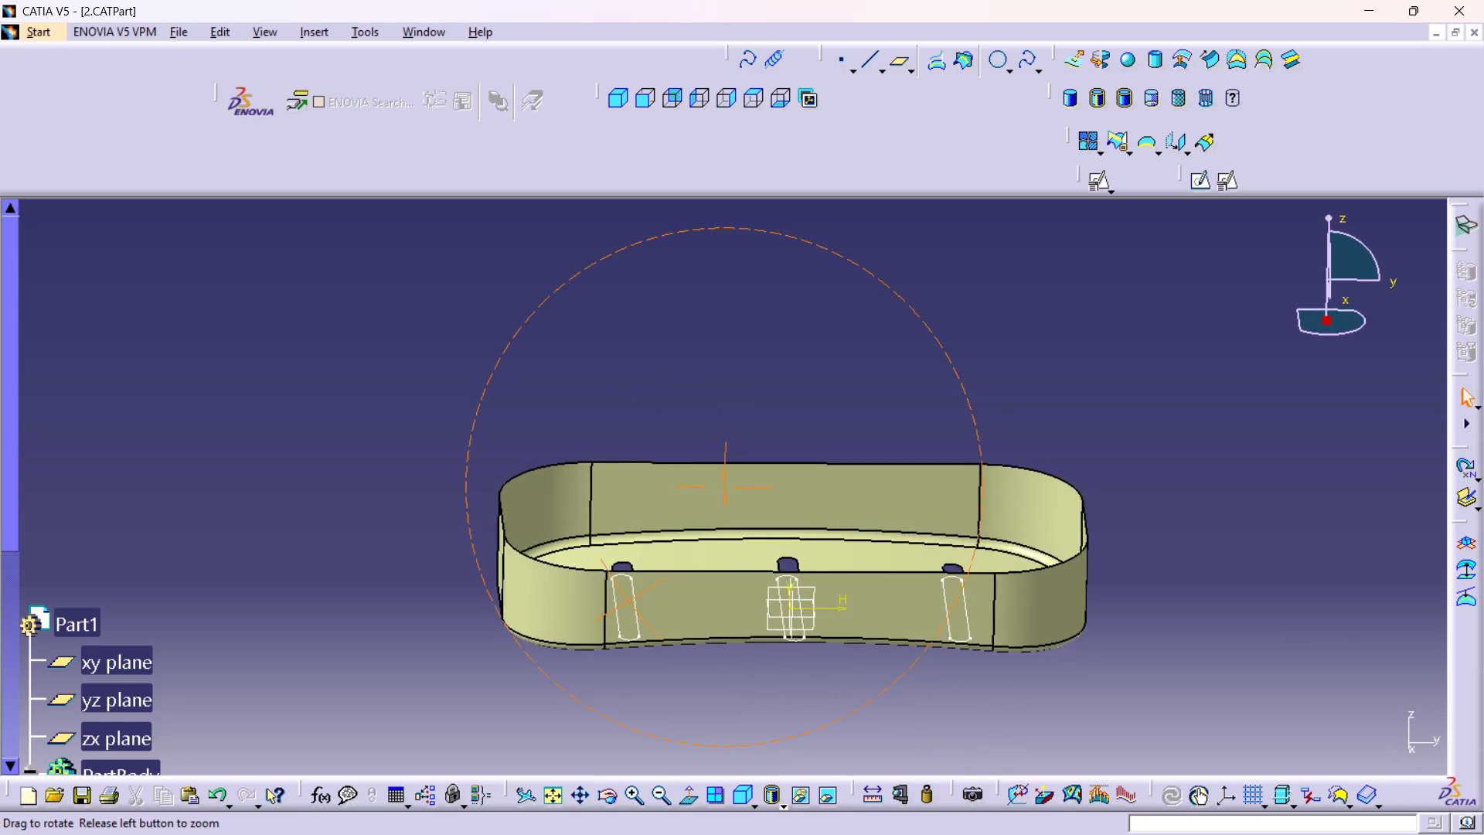
{"action": "middle_click_drag", "start_coordinate": [629, 602], "coordinate": [678, 663]}
{"action": "right_click_drag", "start_coordinate": [629, 602], "coordinate": [678, 663]}
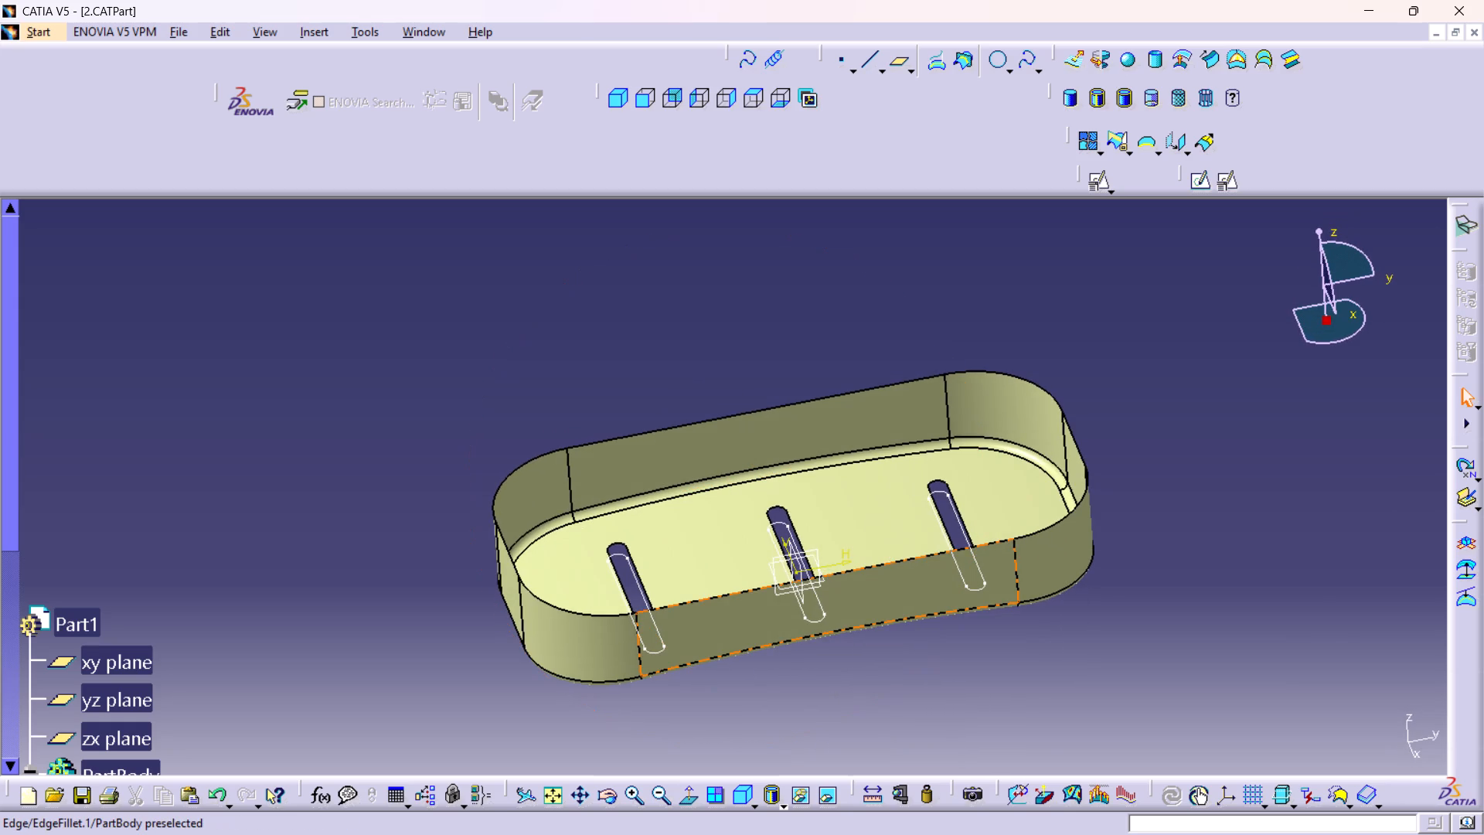
{"action": "left_click", "coordinate": [693, 629]}
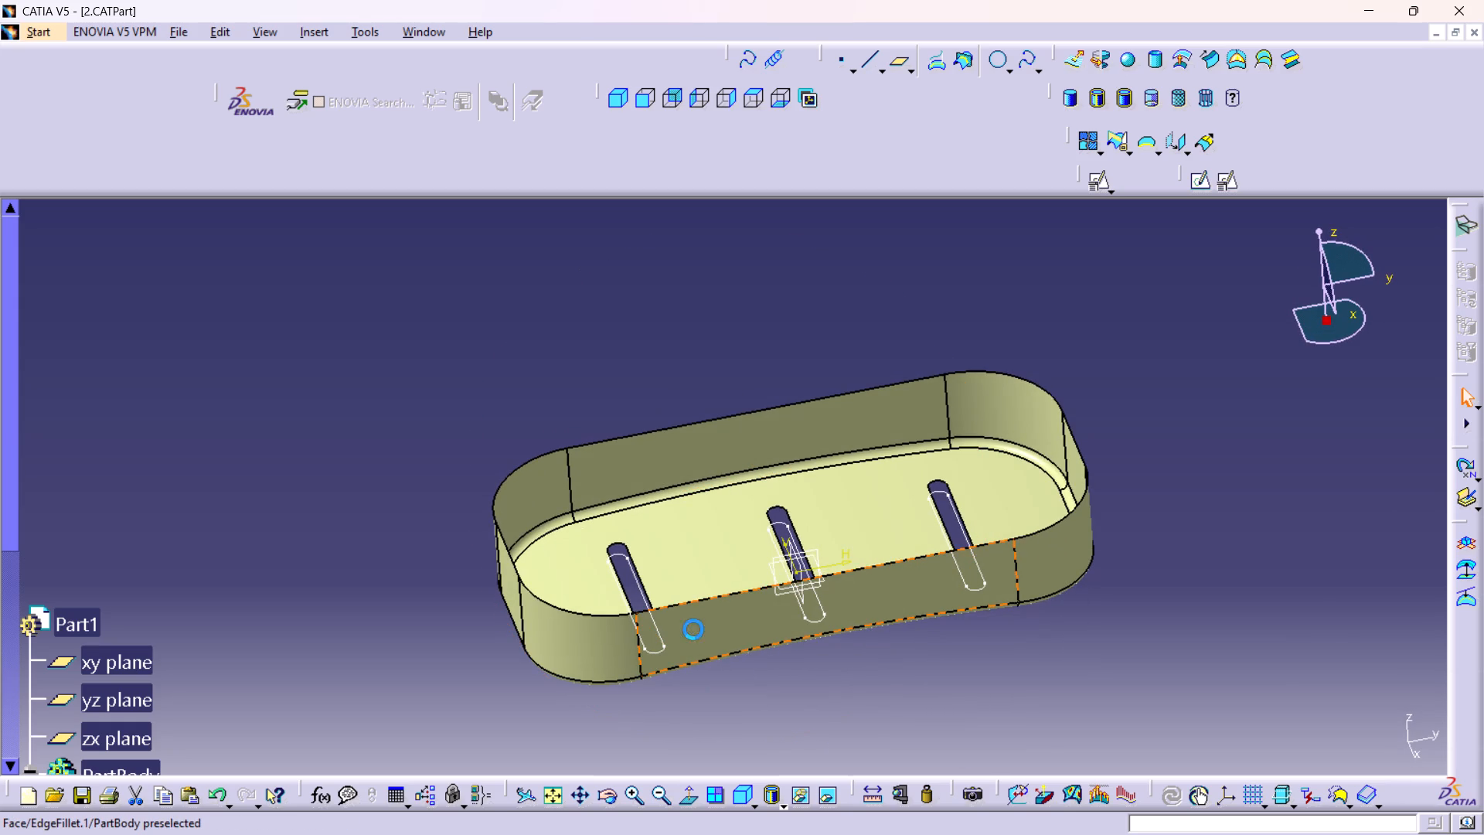
{"action": "left_click", "coordinate": [1223, 479]}
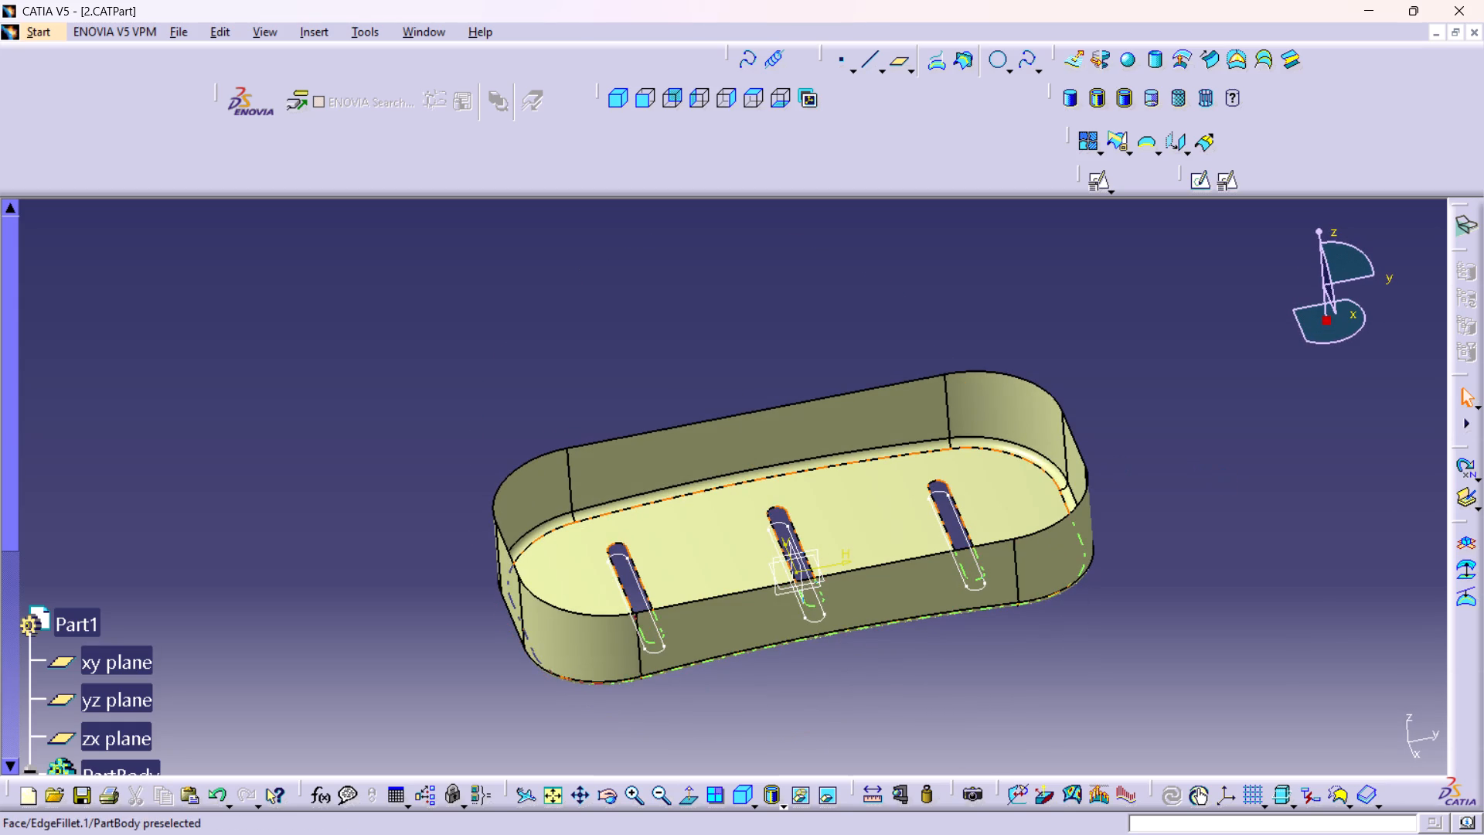
{"action": "middle_click_drag", "start_coordinate": [826, 560], "coordinate": [791, 364]}
{"action": "right_click", "coordinate": [825, 550]}
{"action": "middle_click_drag", "start_coordinate": [988, 625], "coordinate": [914, 332]}
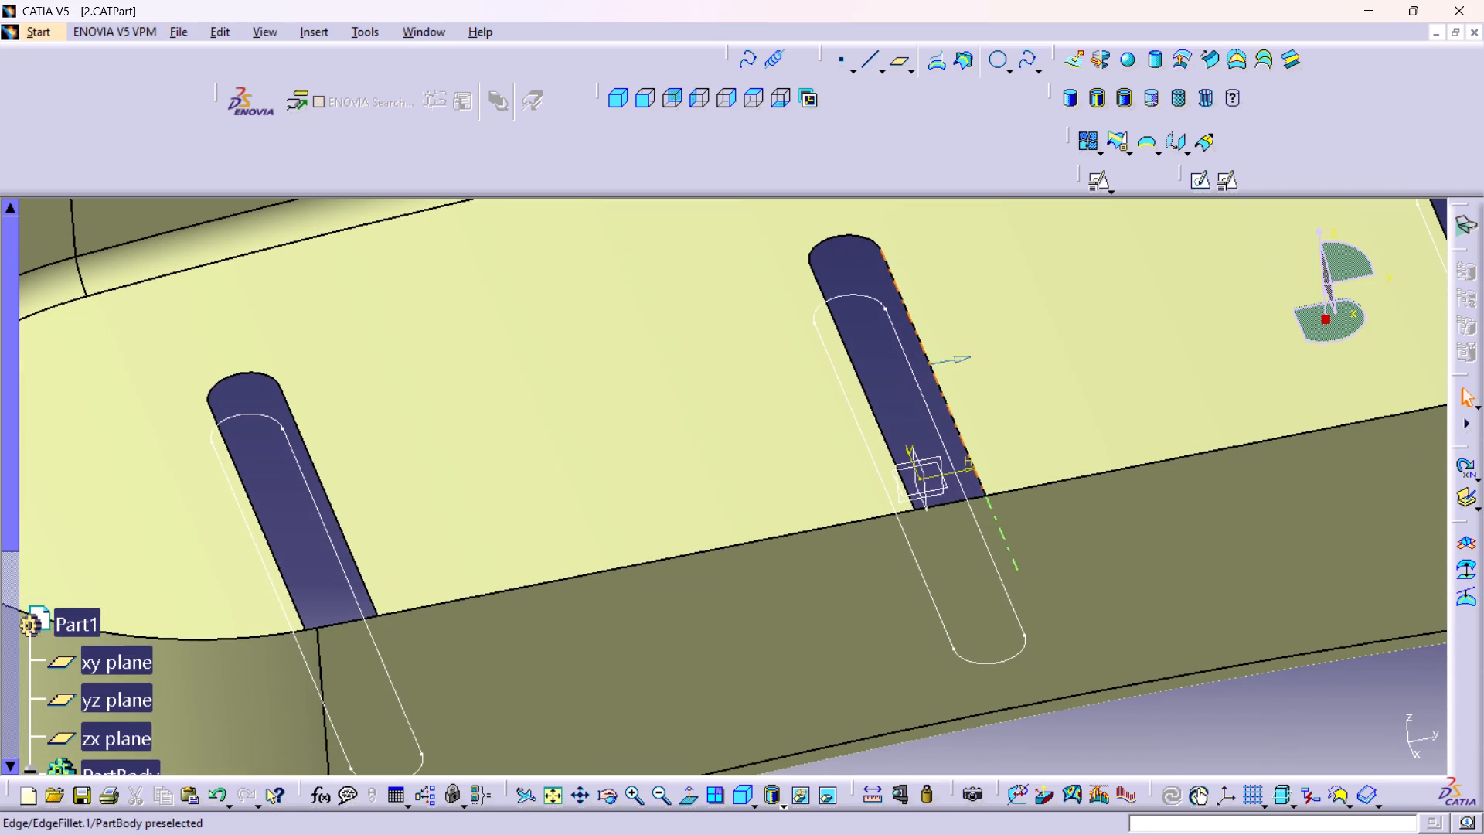
{"action": "left_click", "coordinate": [933, 460]}
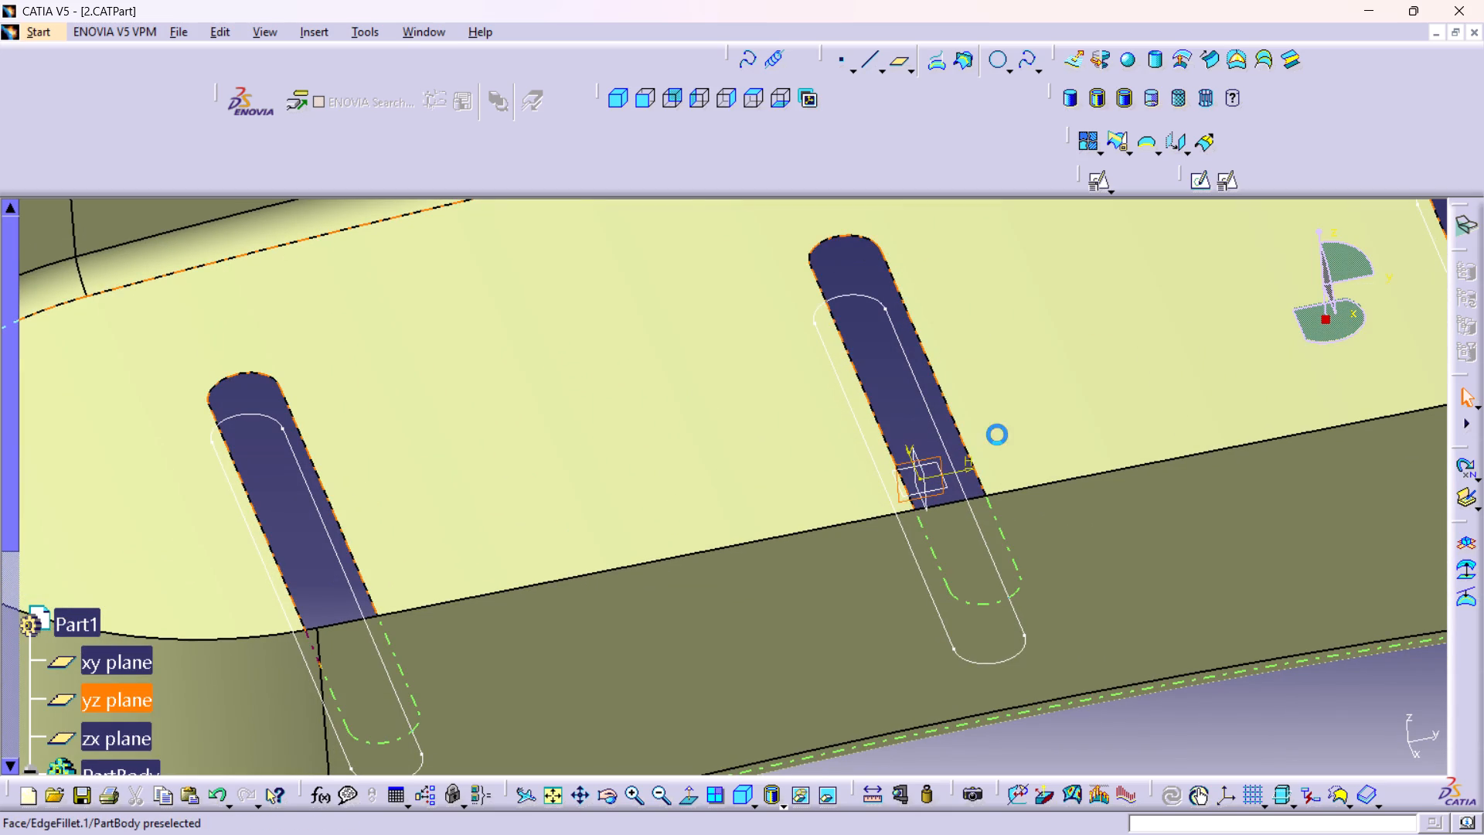
{"action": "middle_click_drag", "start_coordinate": [999, 417], "coordinate": [1019, 482]}
{"action": "right_click", "coordinate": [999, 417]}
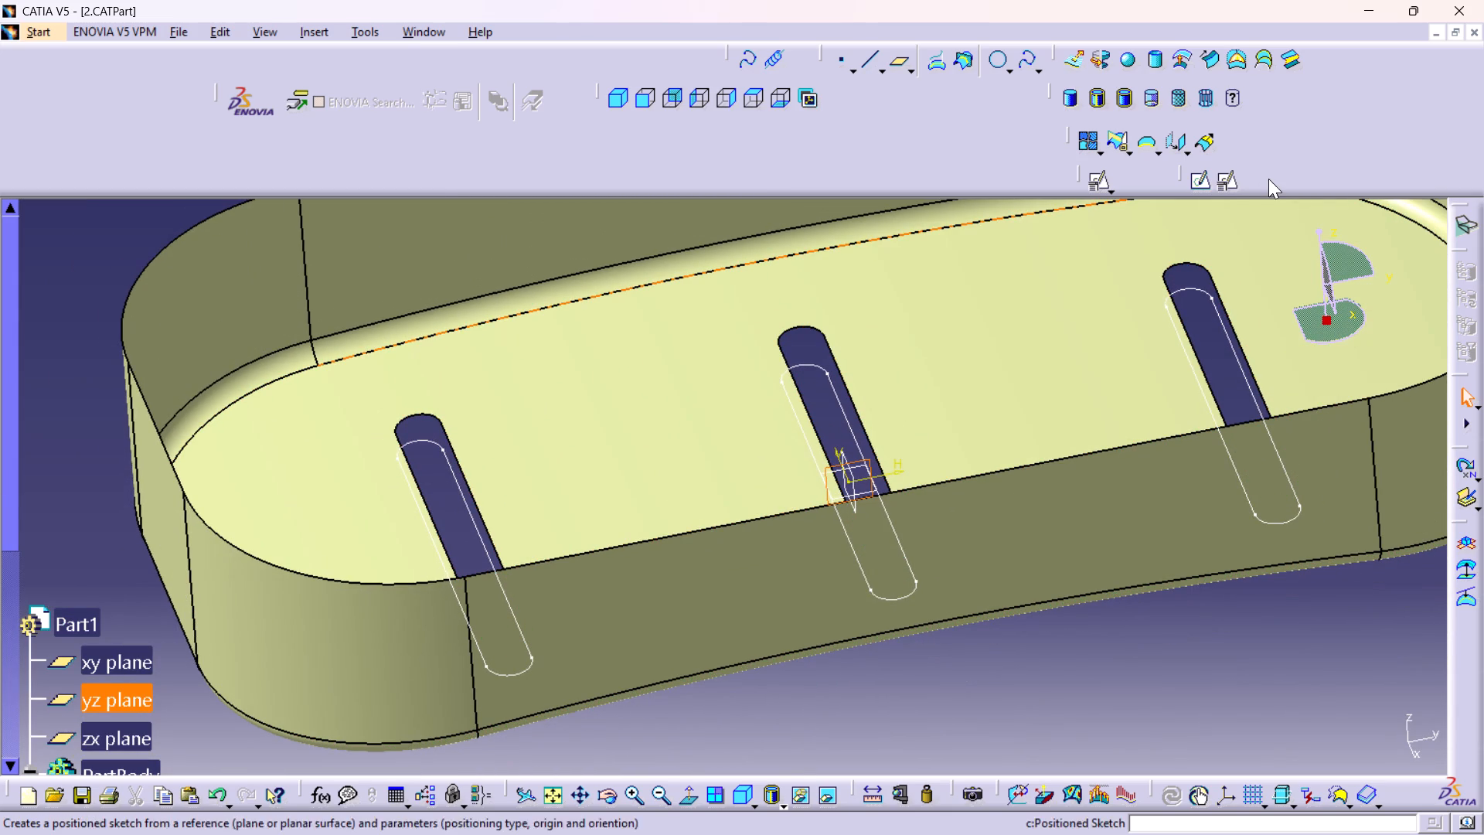
{"action": "left_click", "coordinate": [1223, 182]}
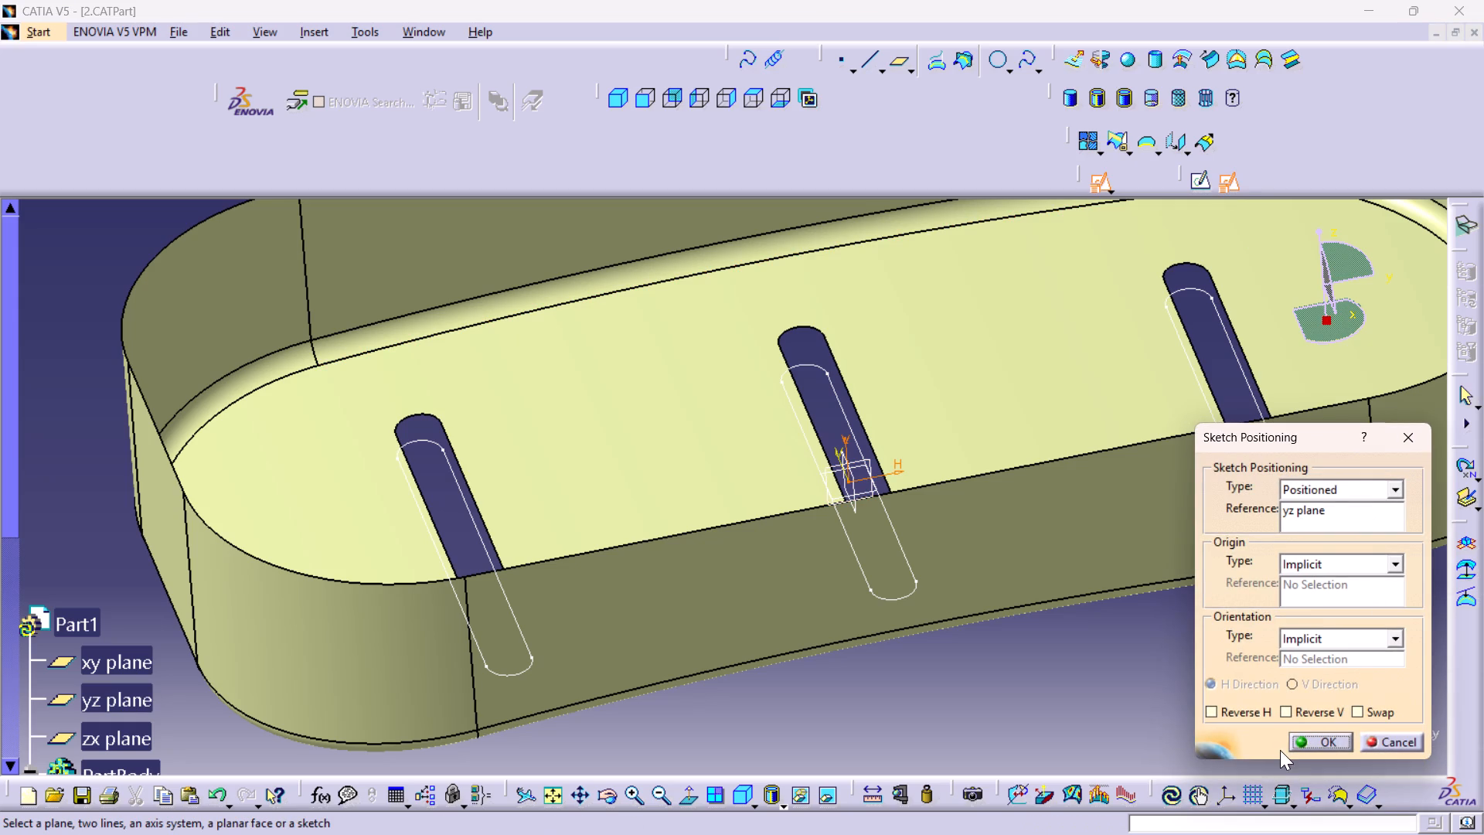
{"action": "left_click", "coordinate": [1303, 741]}
Sketch an upward-bulging arc of about 3.2 mm radius, centred near the wall's top corner at the negative Y end.
{"action": "middle_click_drag", "start_coordinate": [569, 462], "coordinate": [689, 561]}
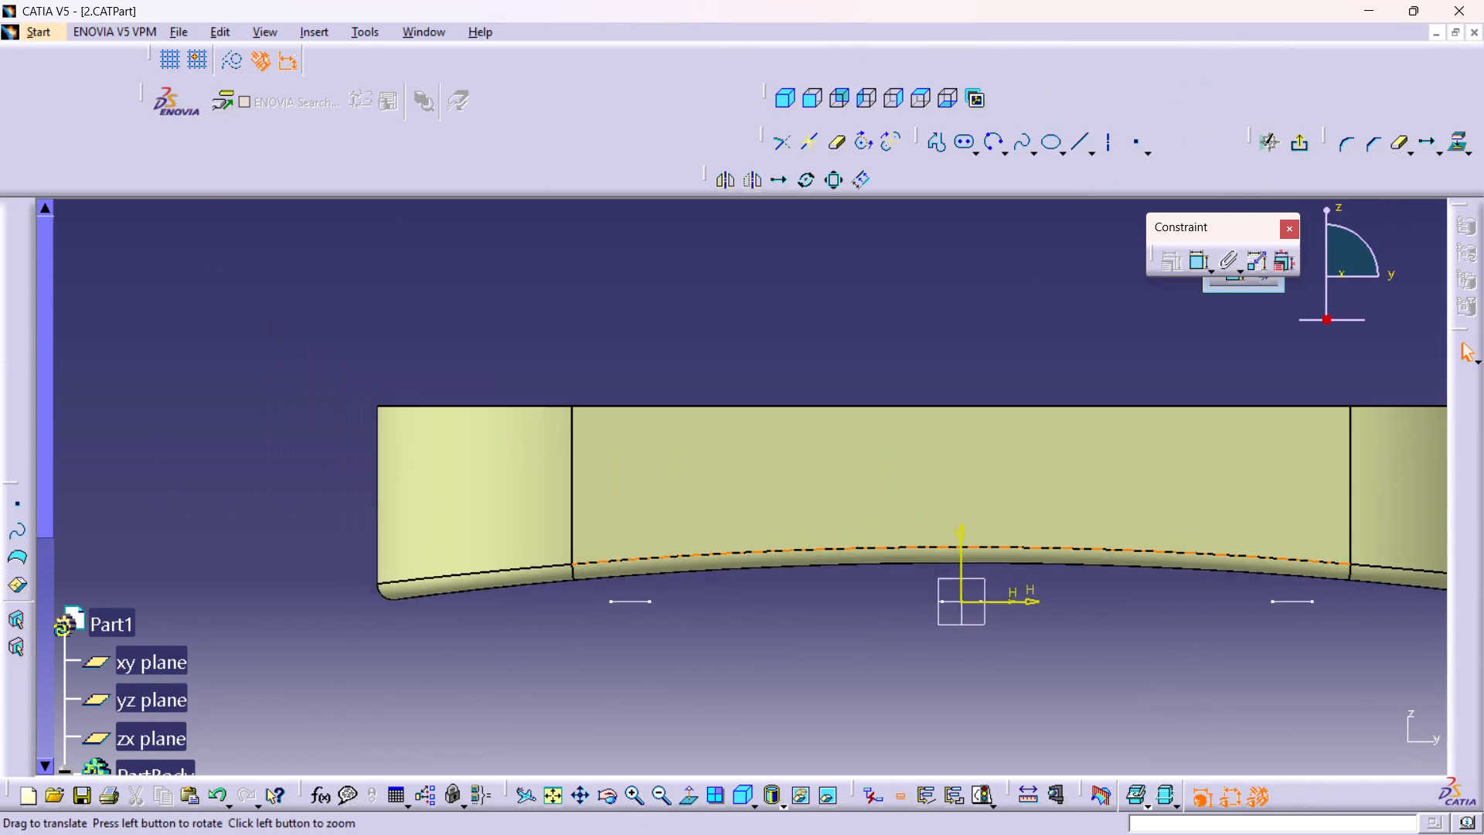
{"action": "middle_click_drag", "start_coordinate": [689, 561], "coordinate": [702, 574]}
{"action": "middle_click_drag", "start_coordinate": [580, 450], "coordinate": [689, 570]}
{"action": "middle_click_drag", "start_coordinate": [716, 419], "coordinate": [788, 478]}
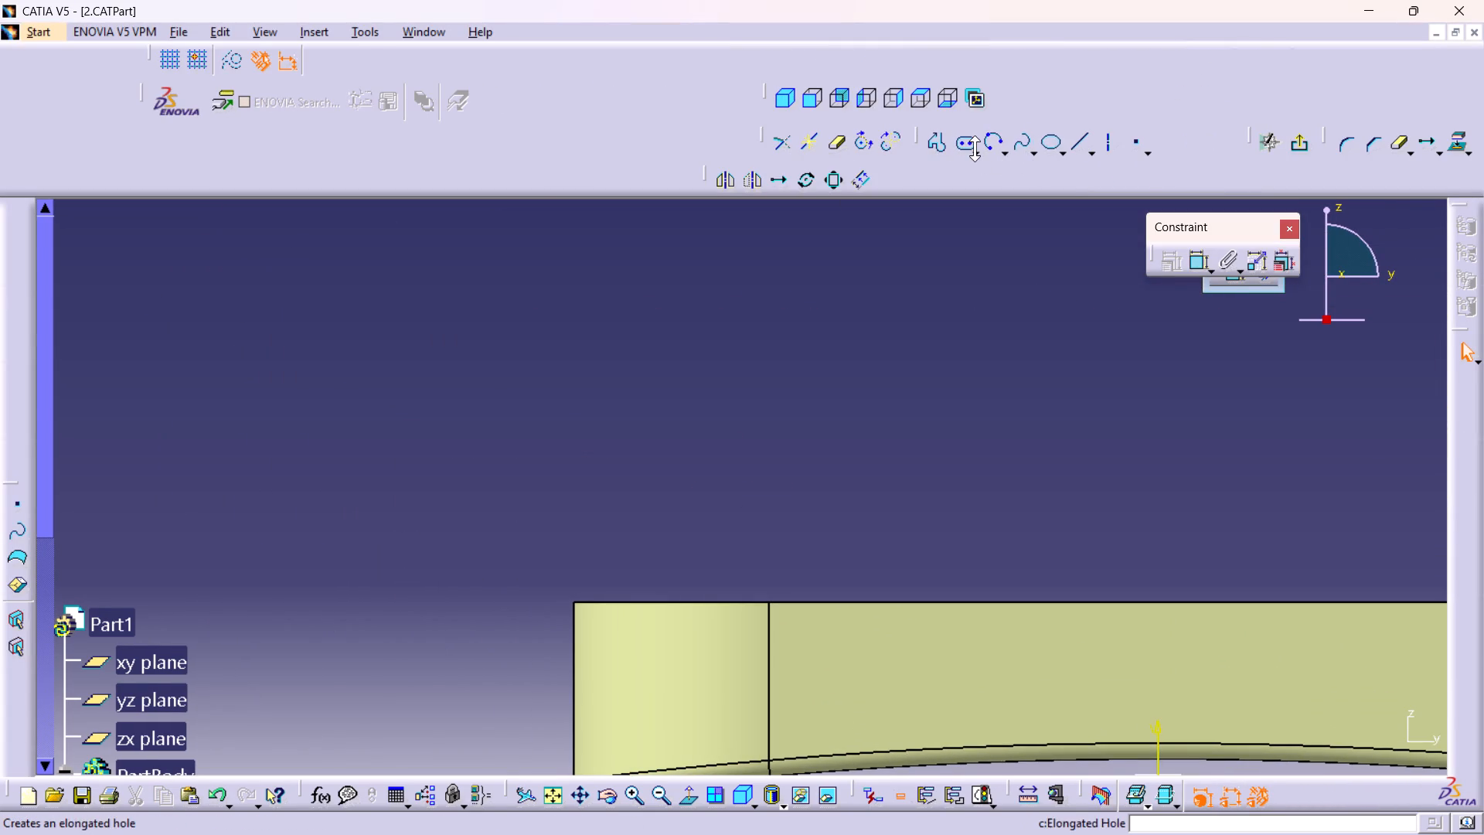
{"action": "left_click", "coordinate": [1008, 148]}
{"action": "double_click", "coordinate": [1021, 179]}
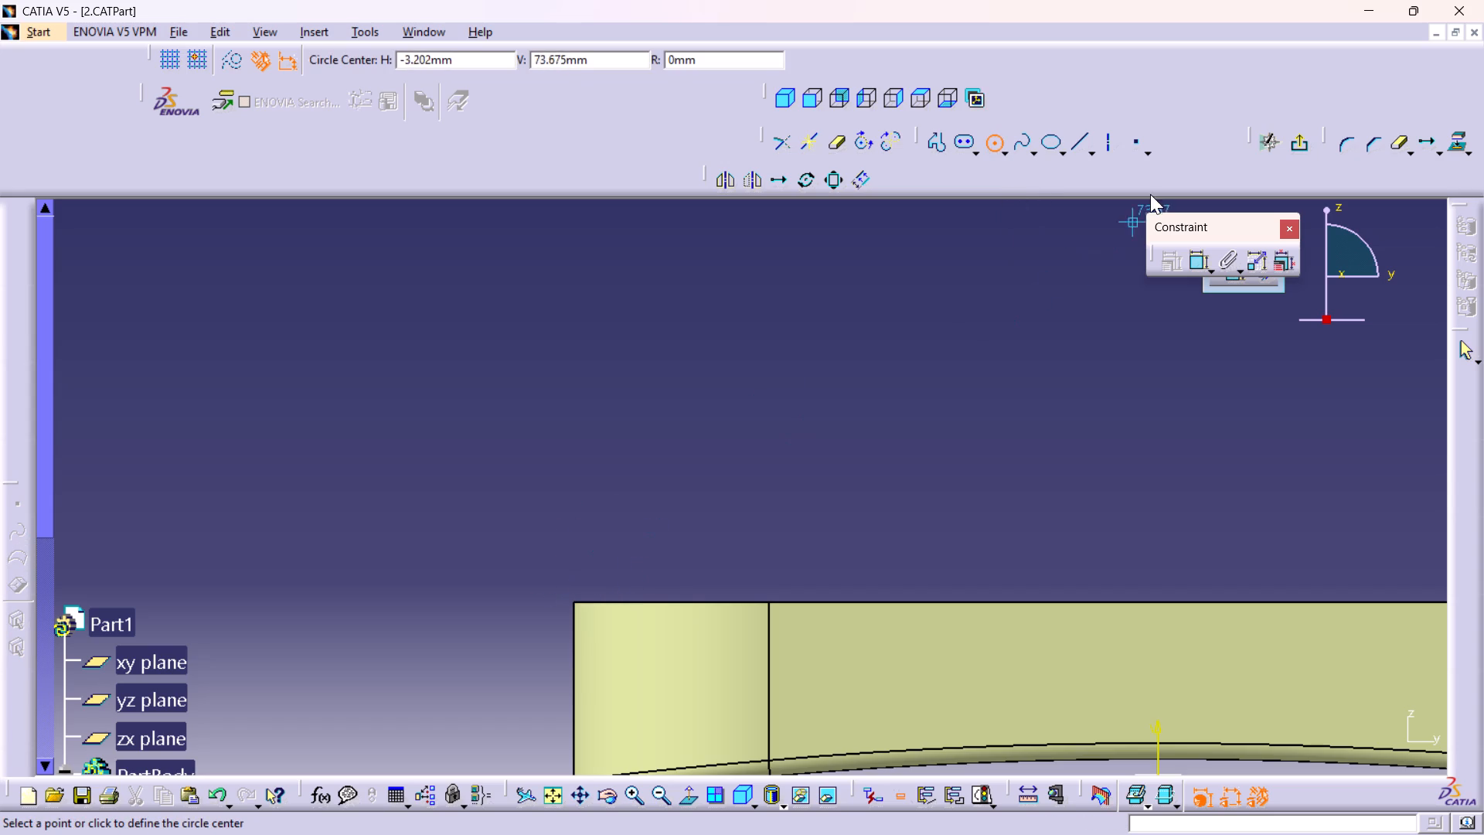
{"action": "left_click", "coordinate": [1007, 152]}
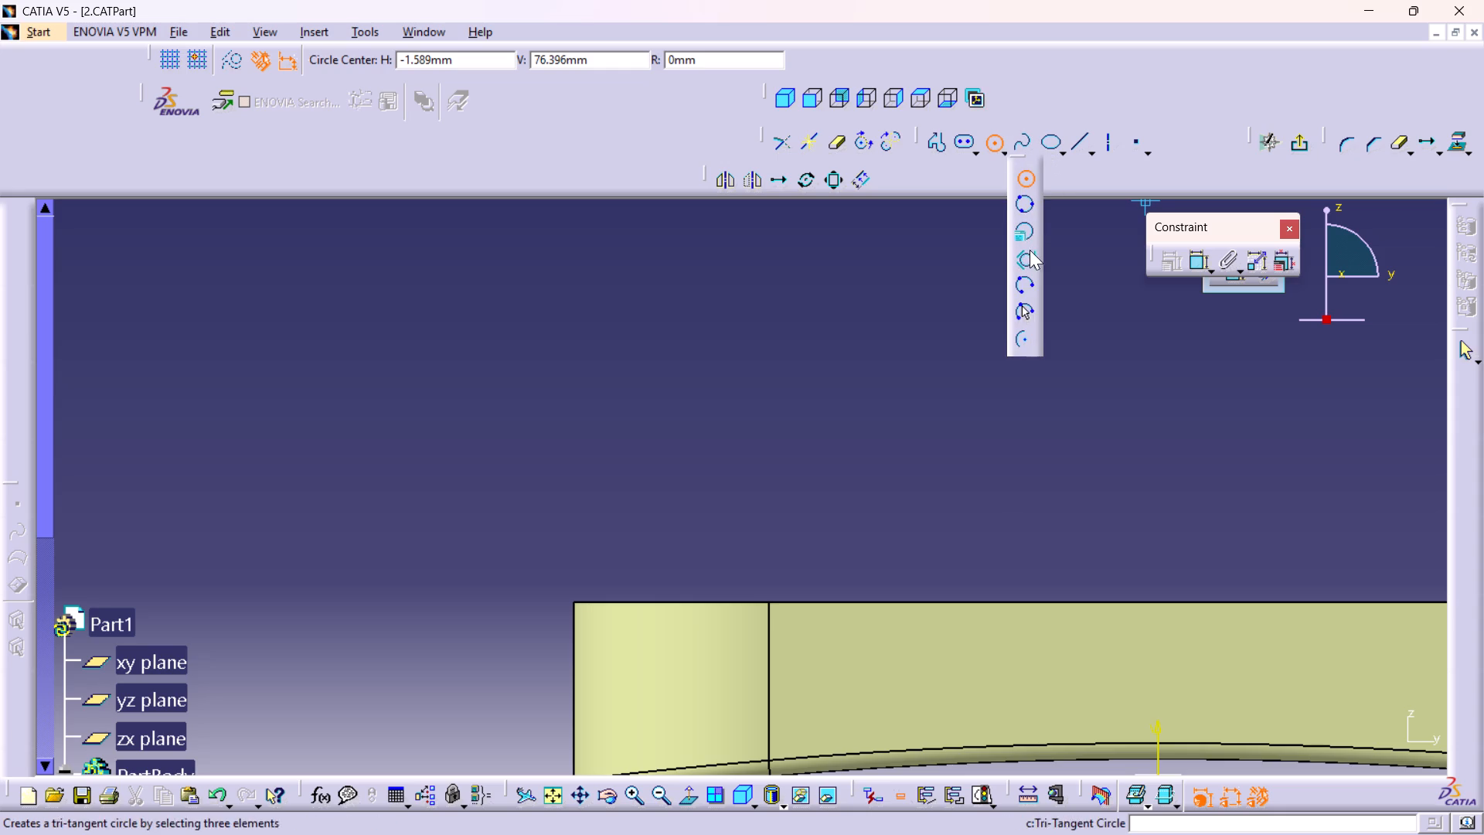
{"action": "double_click", "coordinate": [1020, 337]}
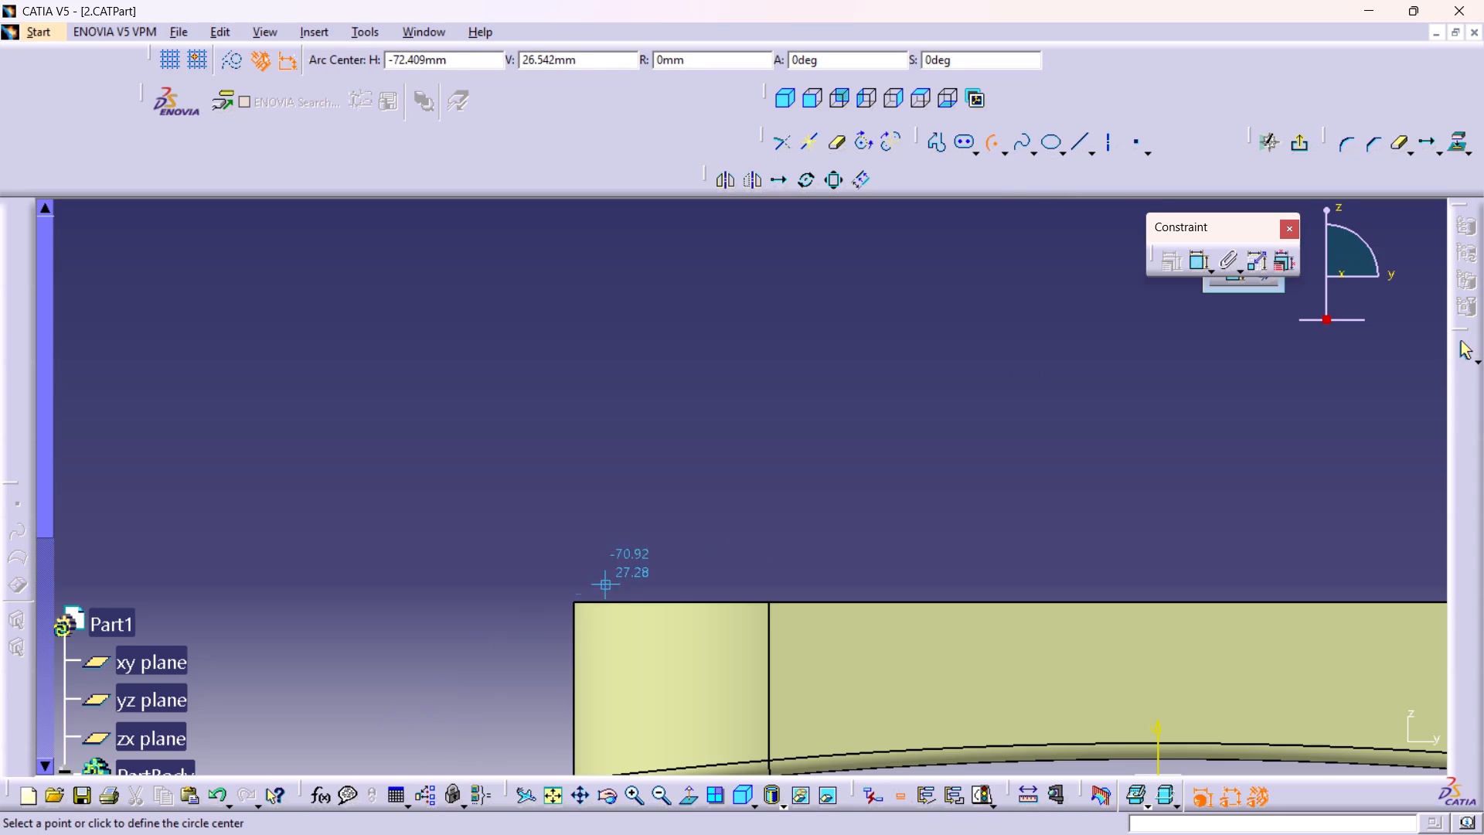
{"action": "left_click", "coordinate": [575, 600]}
{"action": "left_click", "coordinate": [600, 608]}
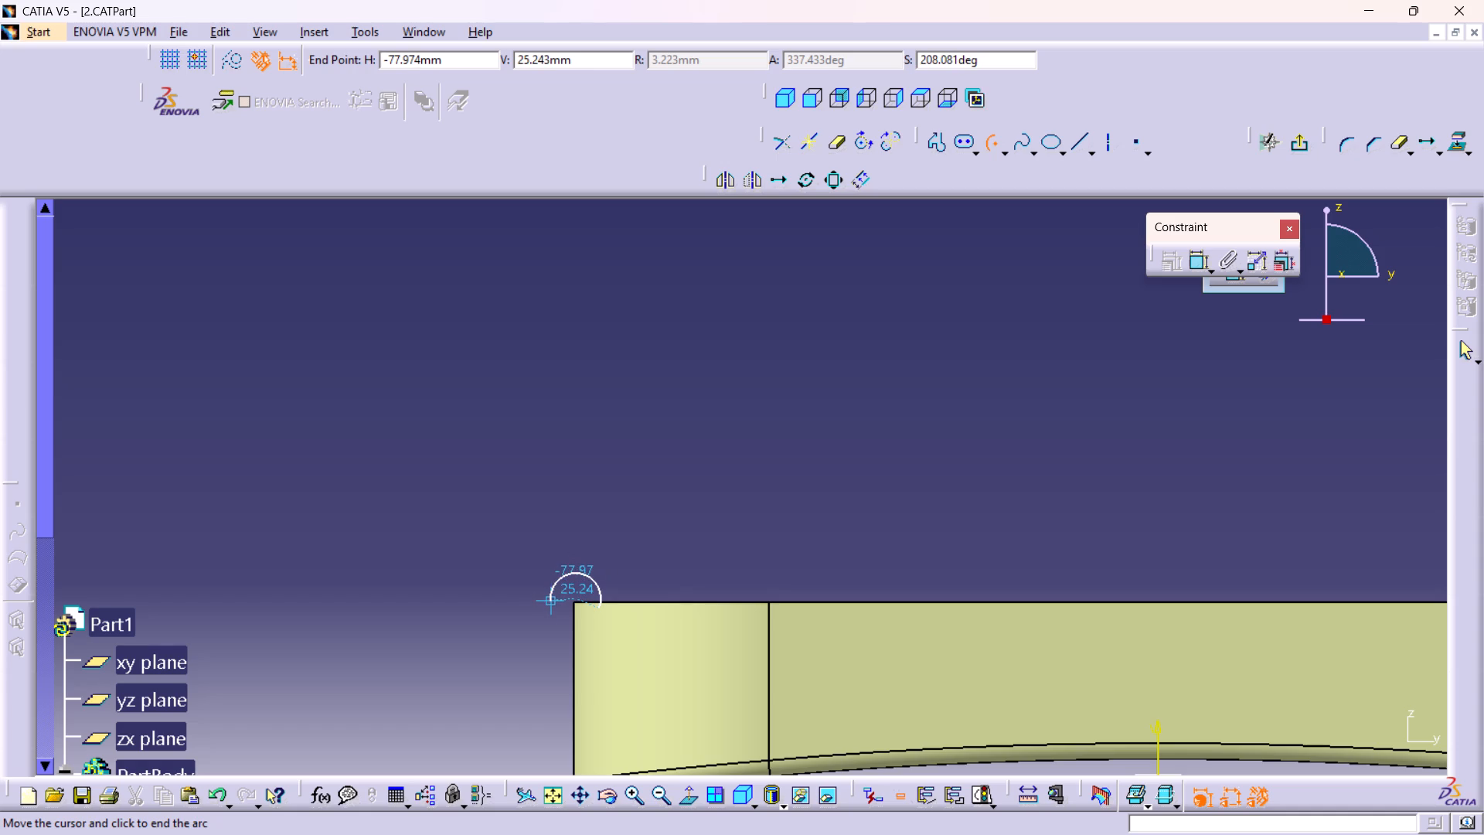
{"action": "left_click", "coordinate": [544, 604]}
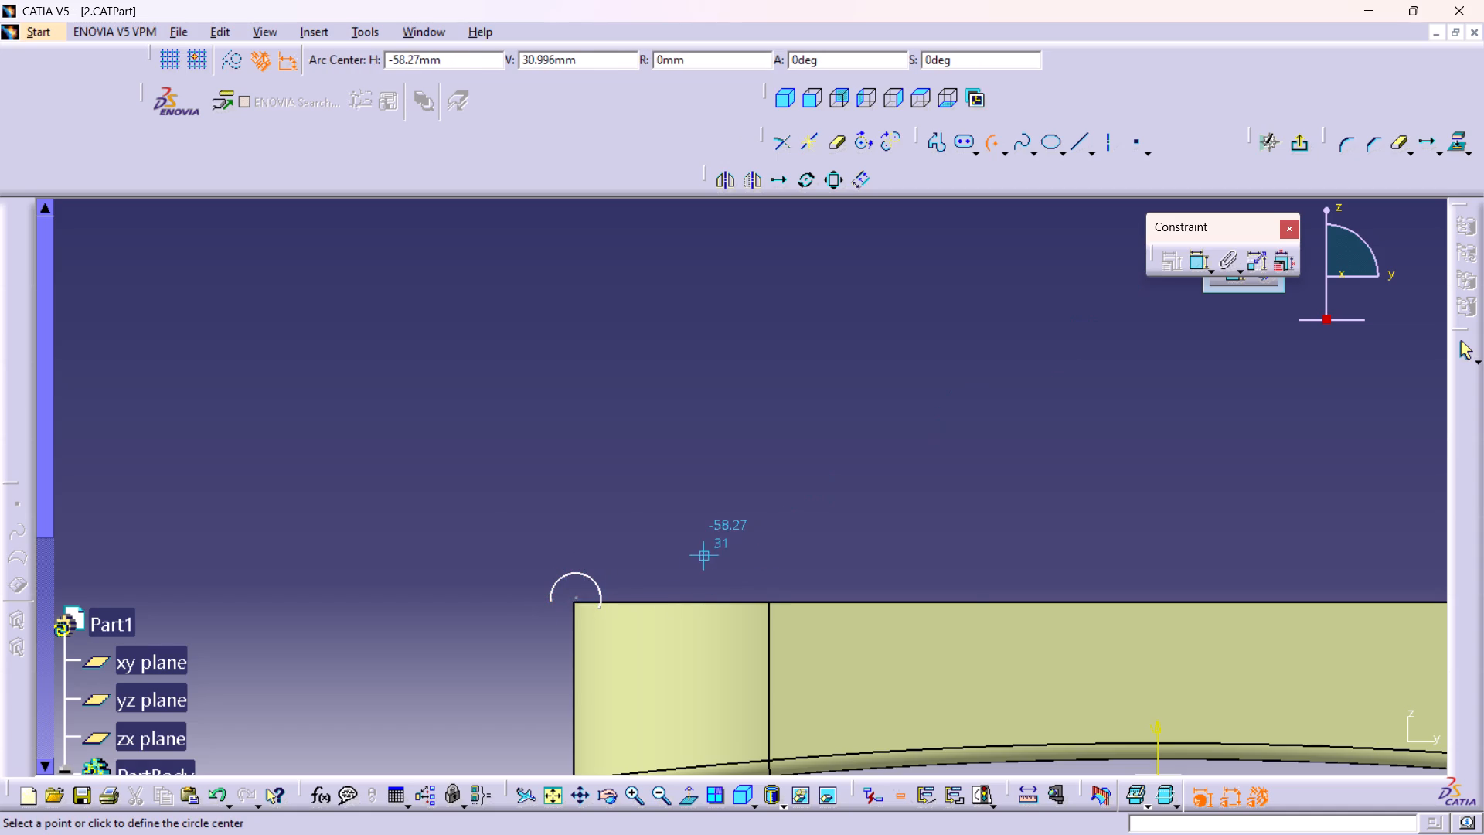
Constrain the arc's radius to 2 mm.
{"action": "middle_click_drag", "start_coordinate": [702, 556], "coordinate": [683, 475]}
{"action": "right_click", "coordinate": [702, 556]}
{"action": "middle_click_drag", "start_coordinate": [629, 673], "coordinate": [965, 433]}
{"action": "middle_click_drag", "start_coordinate": [846, 449], "coordinate": [849, 375]}
{"action": "right_click", "coordinate": [846, 449]}
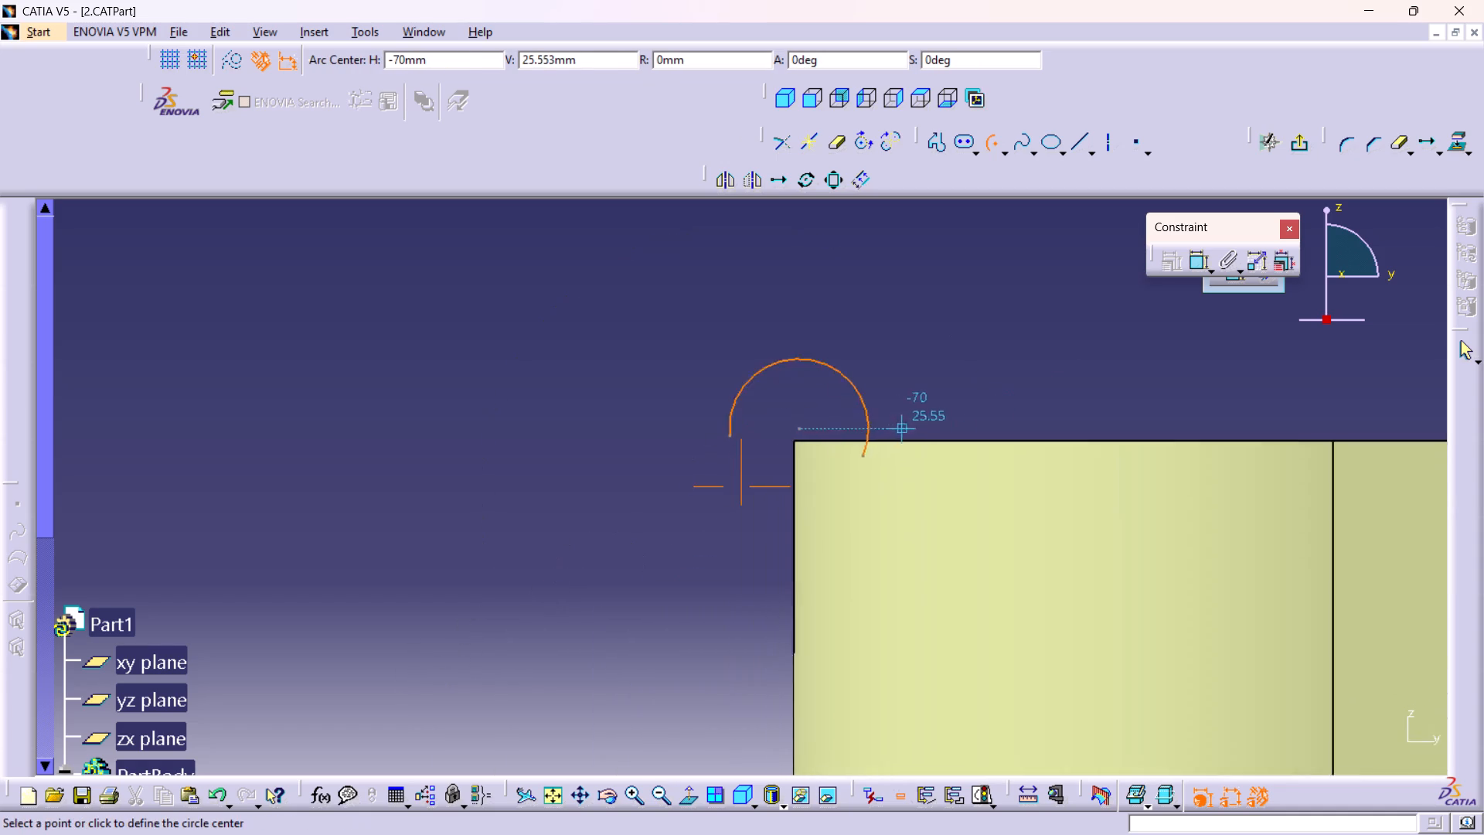
{"action": "middle_click_drag", "start_coordinate": [849, 375], "coordinate": [861, 317]}
{"action": "middle_click_drag", "start_coordinate": [962, 360], "coordinate": [842, 565]}
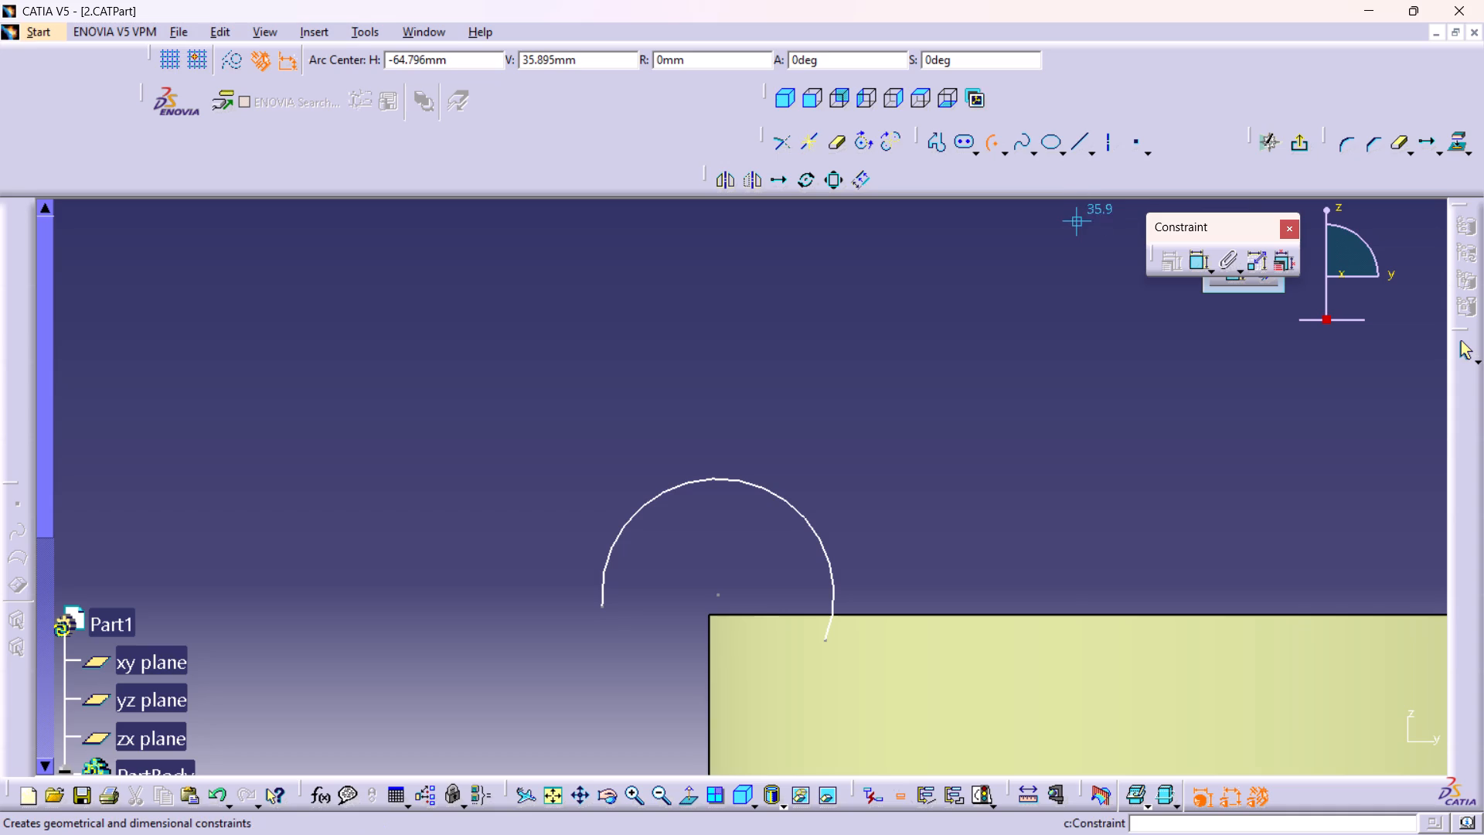
{"action": "double_click", "coordinate": [1198, 262]}
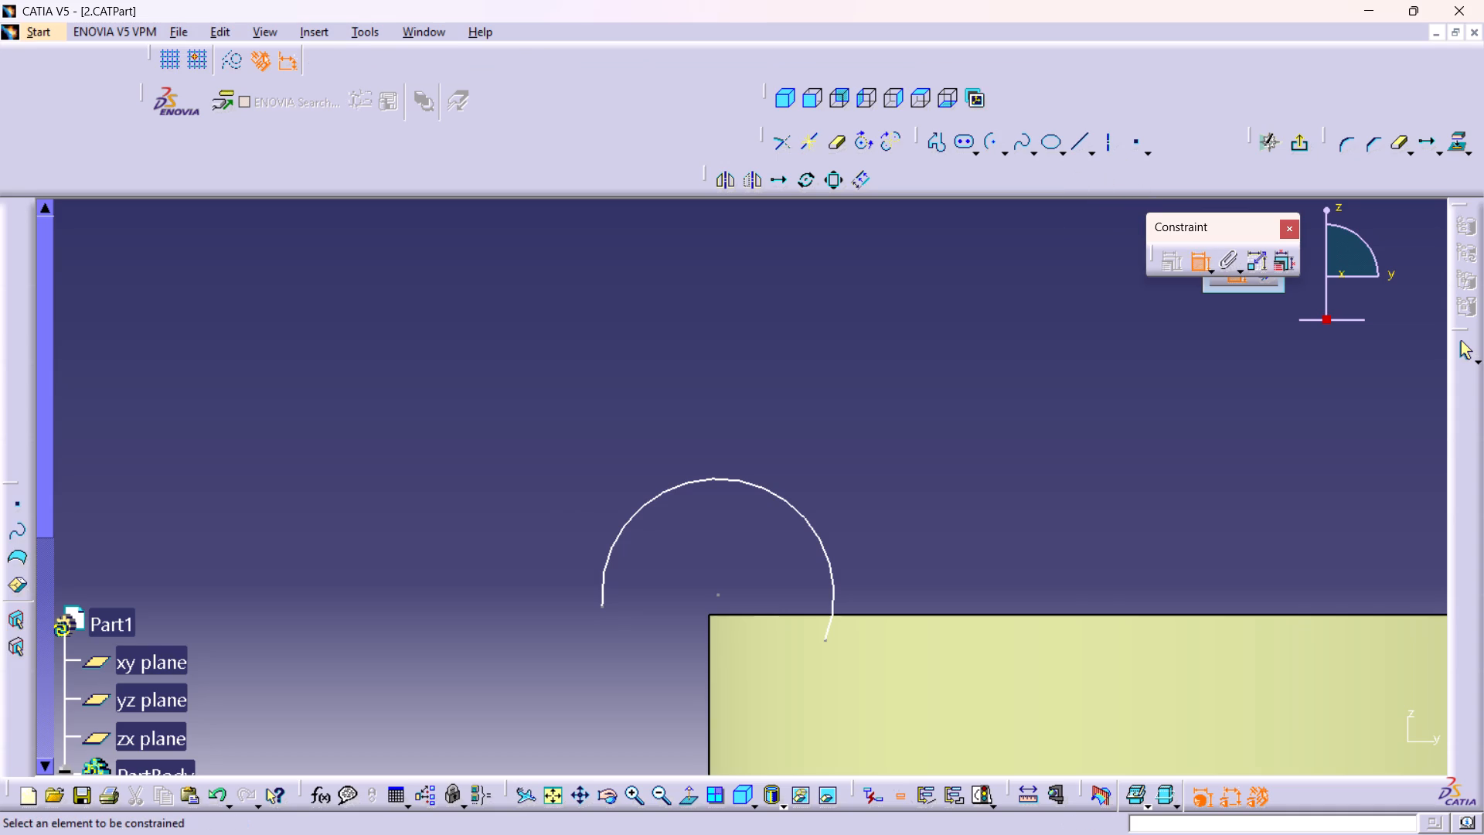
{"action": "left_click", "coordinate": [699, 486]}
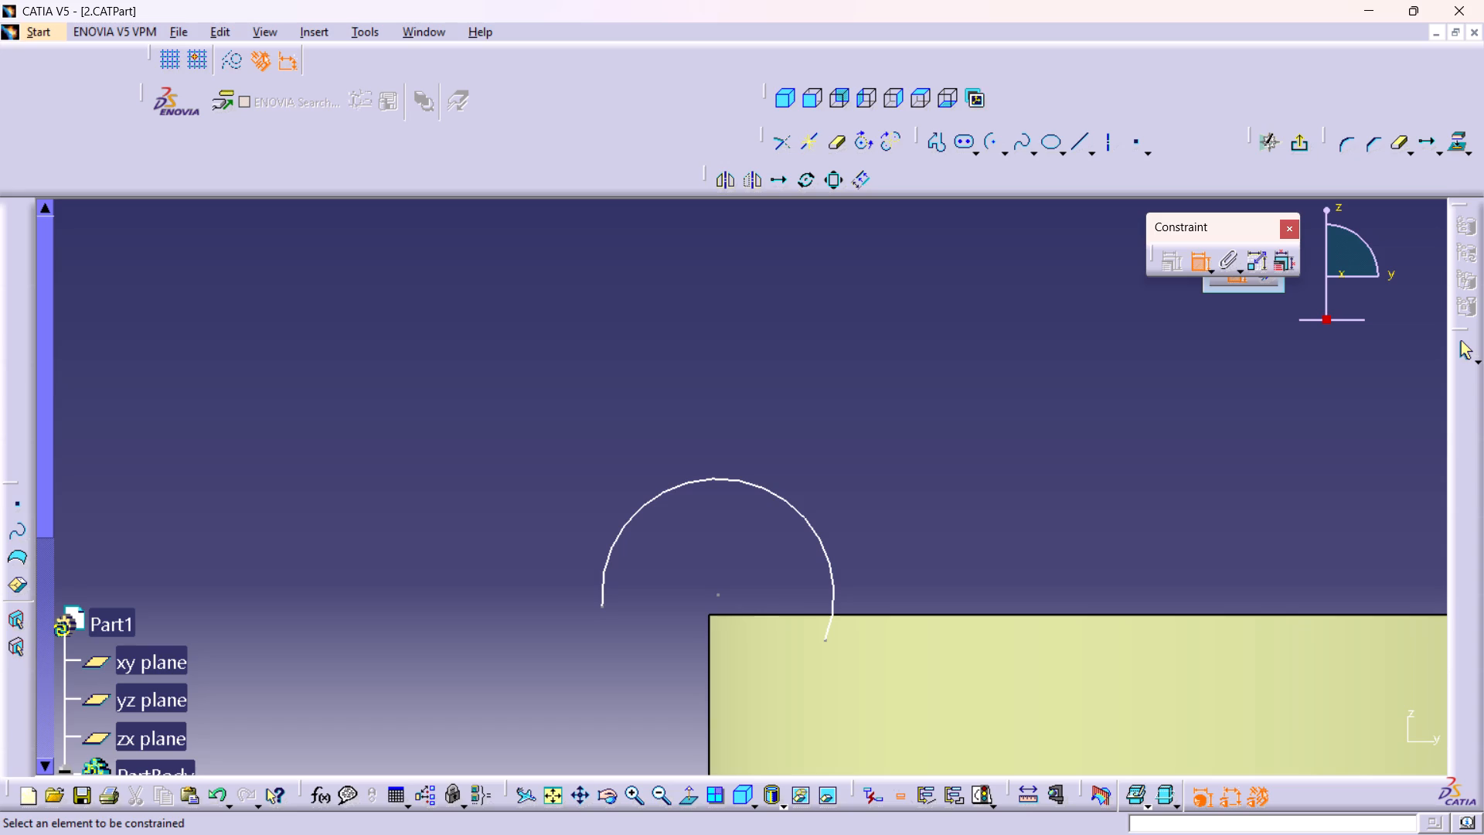
{"action": "left_click", "coordinate": [818, 534]}
{"action": "left_click", "coordinate": [853, 498]}
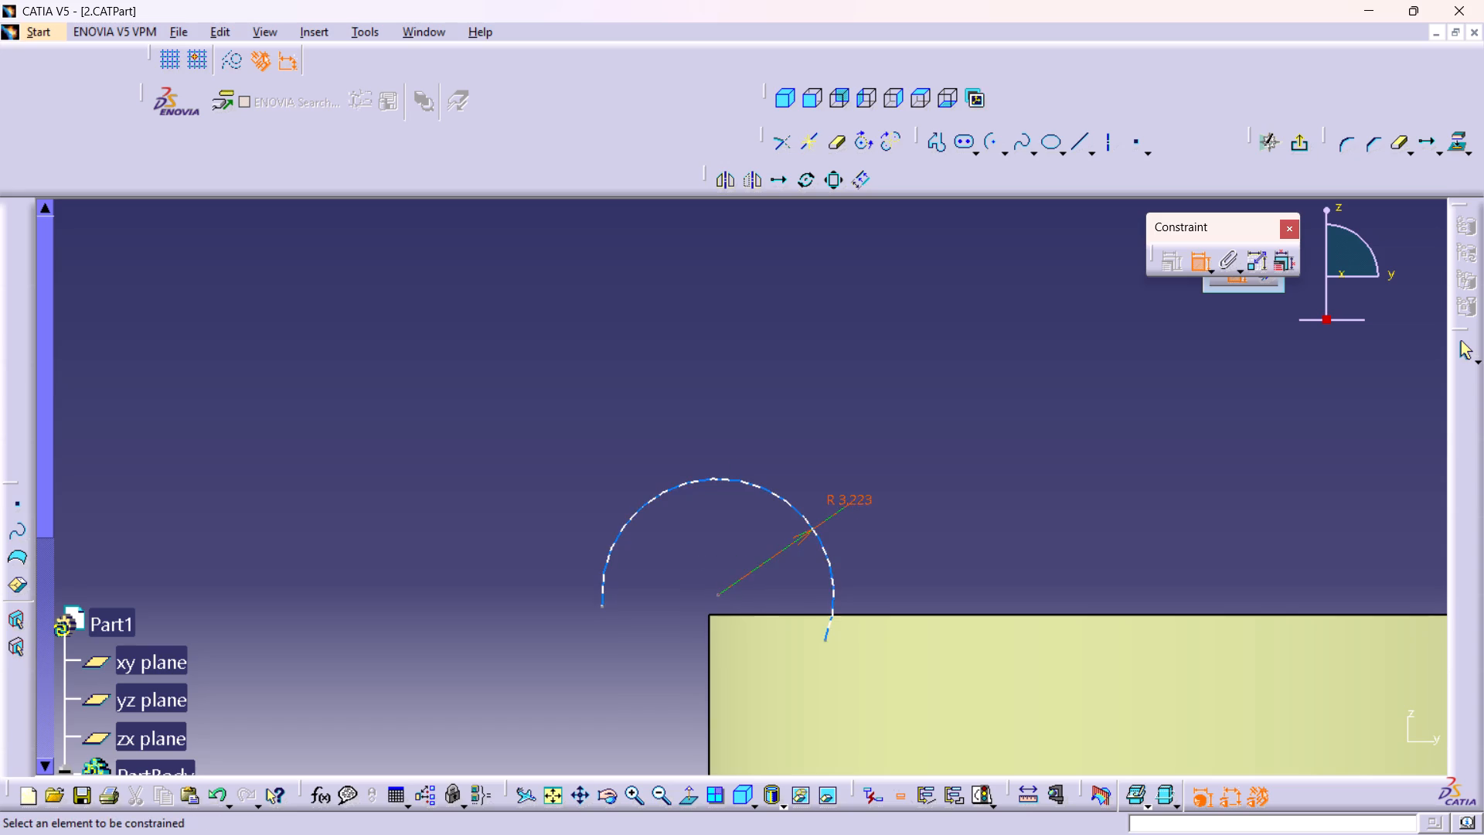
{"action": "double_click", "coordinate": [855, 493]}
{"action": "key", "text": "0"}
{"action": "key", "text": "Return"}
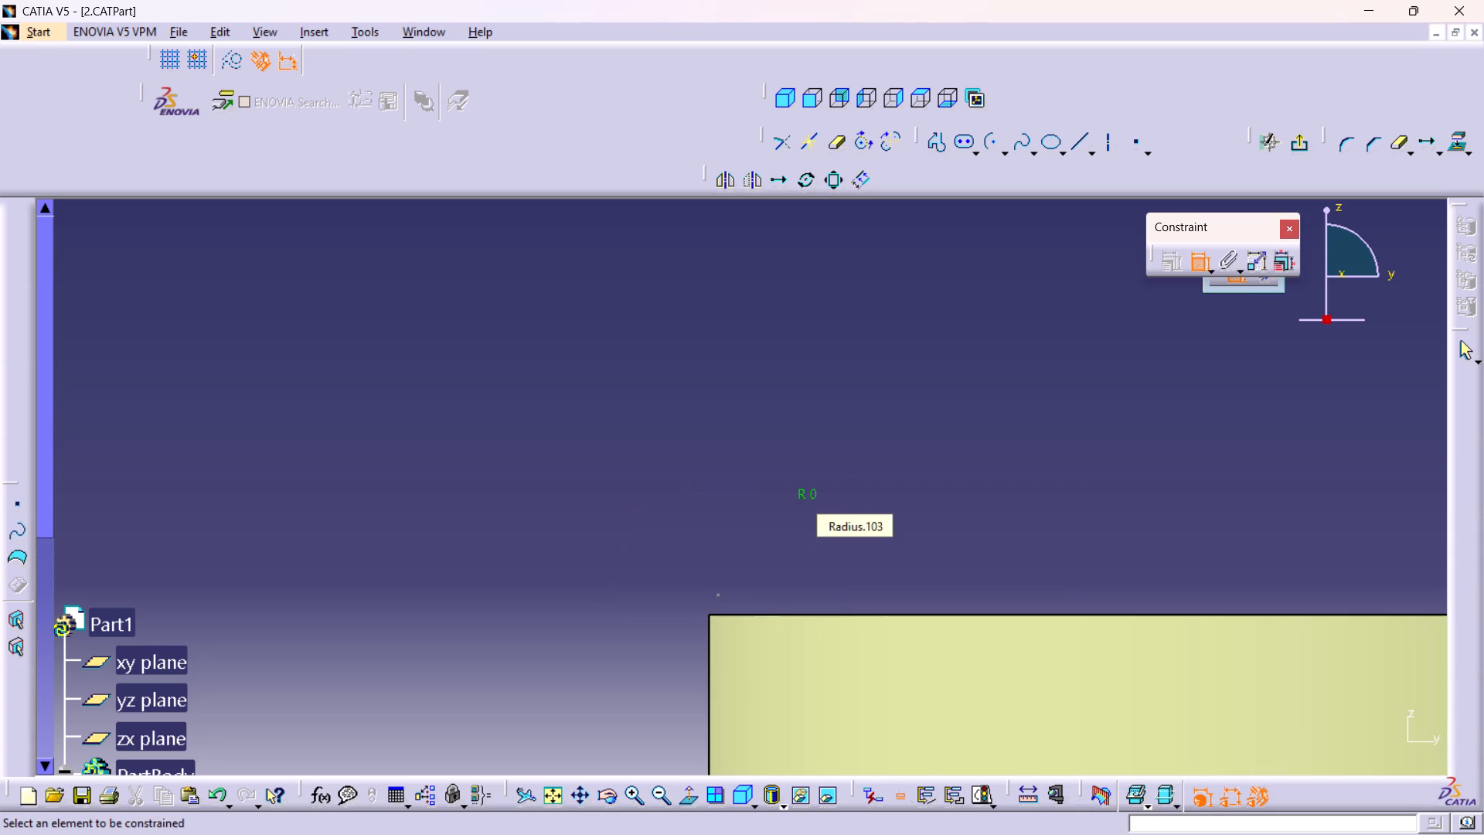
{"action": "double_click", "coordinate": [812, 492]}
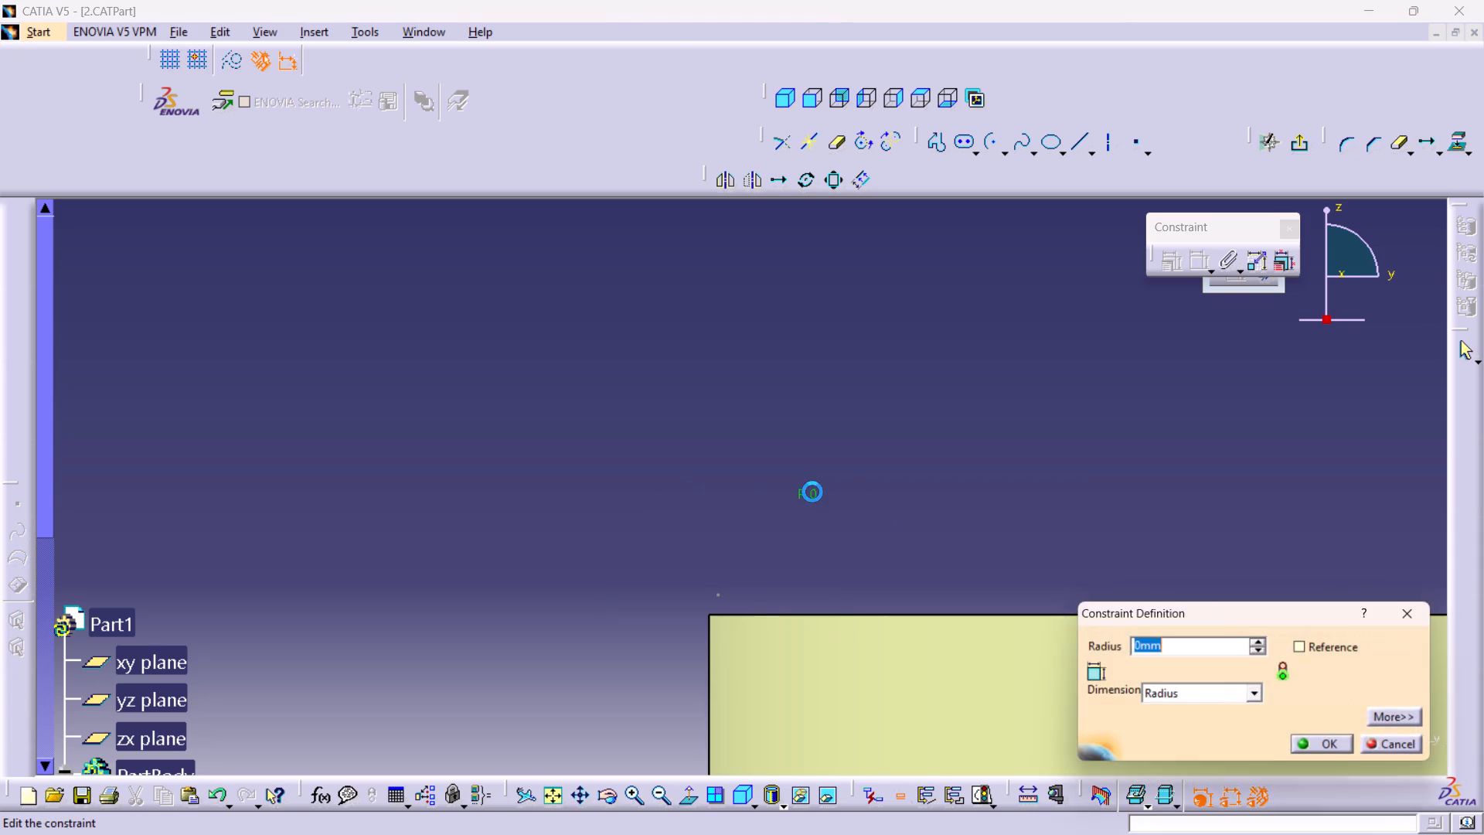
{"action": "key", "text": "2"}
{"action": "key", "text": "Return"}
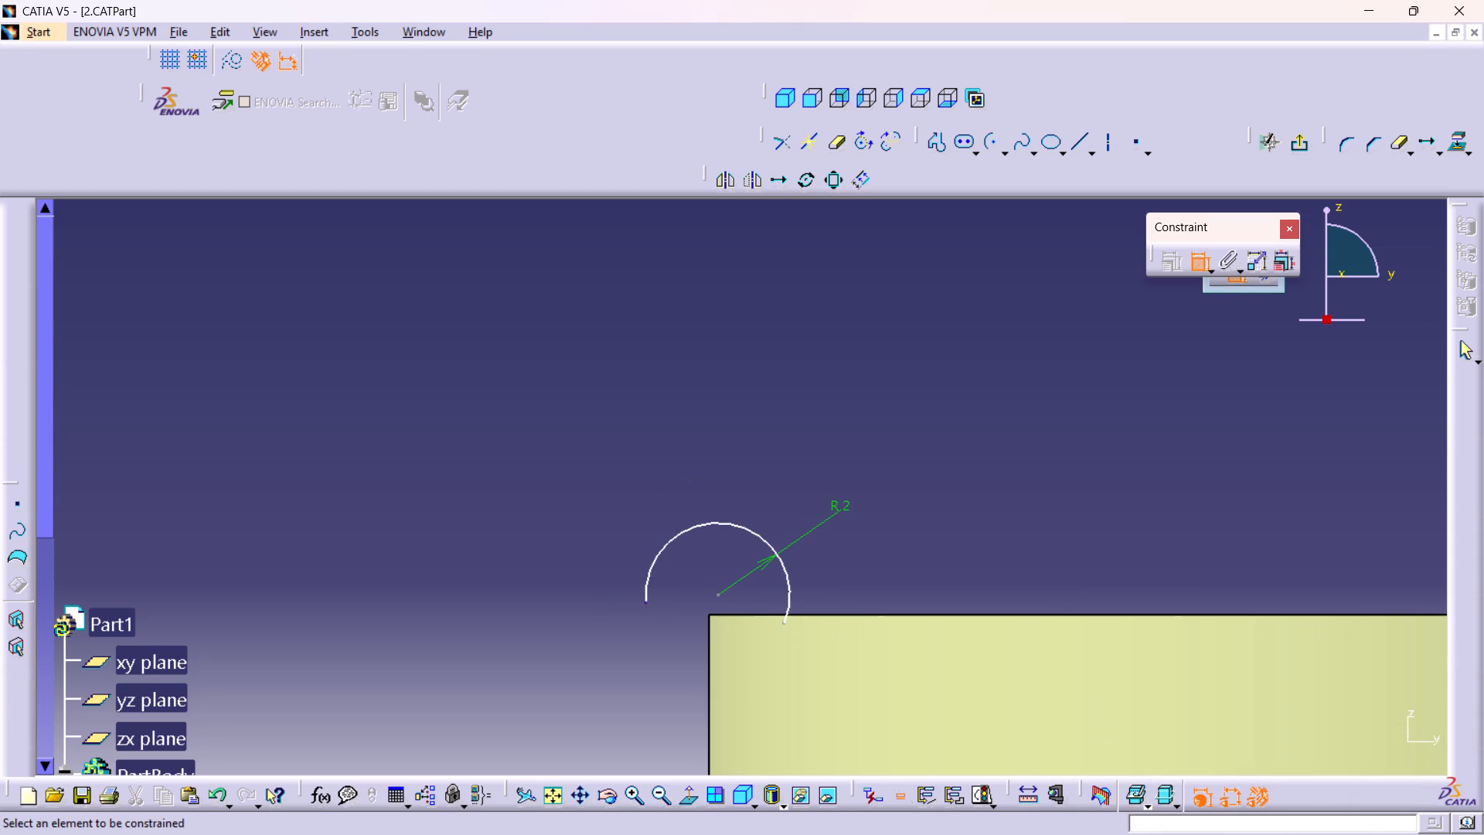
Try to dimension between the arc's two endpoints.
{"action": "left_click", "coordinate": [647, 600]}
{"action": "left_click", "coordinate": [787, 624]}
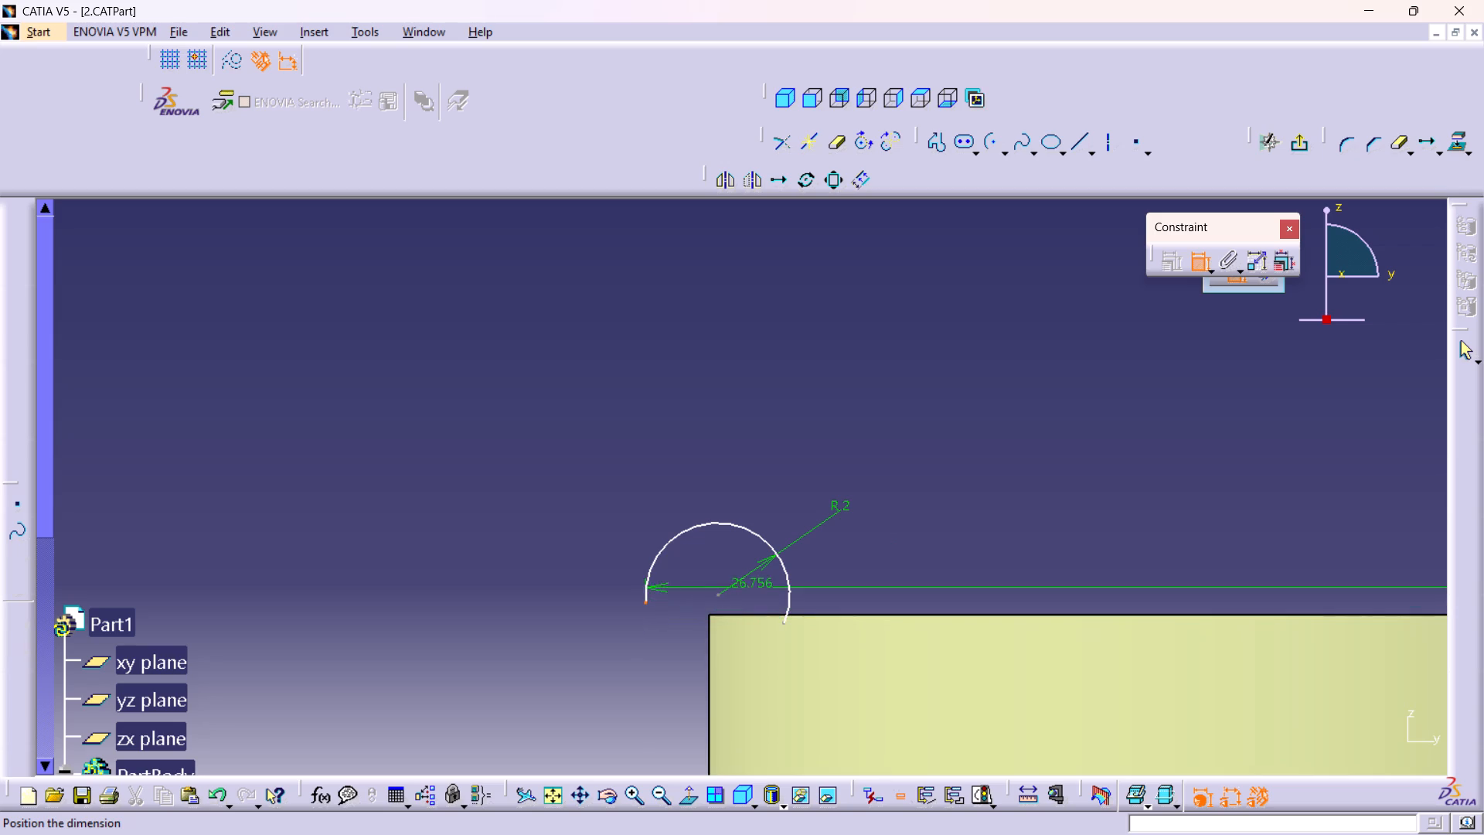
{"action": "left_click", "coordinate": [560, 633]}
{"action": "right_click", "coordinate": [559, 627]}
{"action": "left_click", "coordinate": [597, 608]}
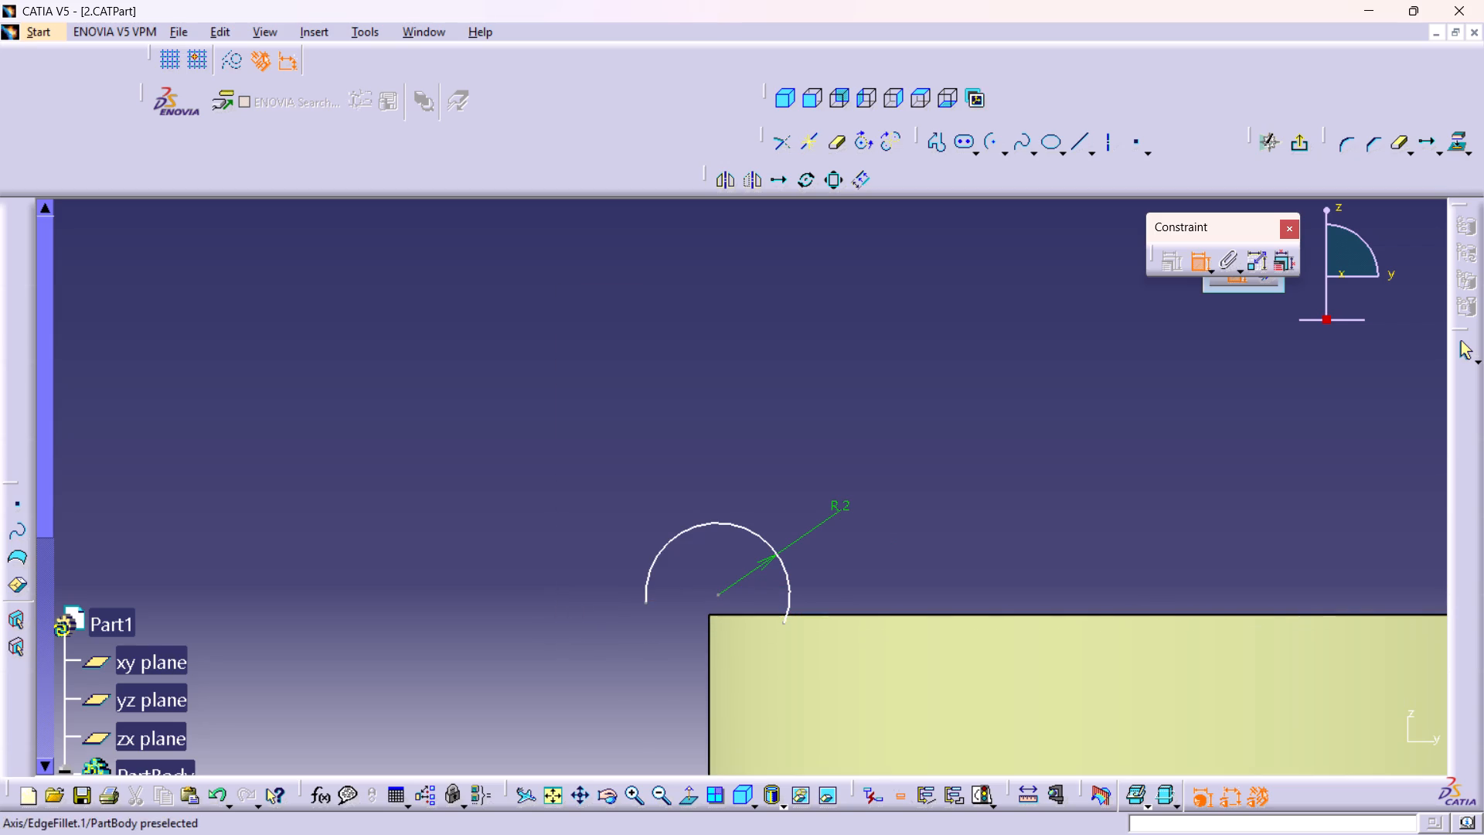
Make the arc's centre point coincident with the wall's top edge.
{"action": "left_click", "coordinate": [719, 597]}
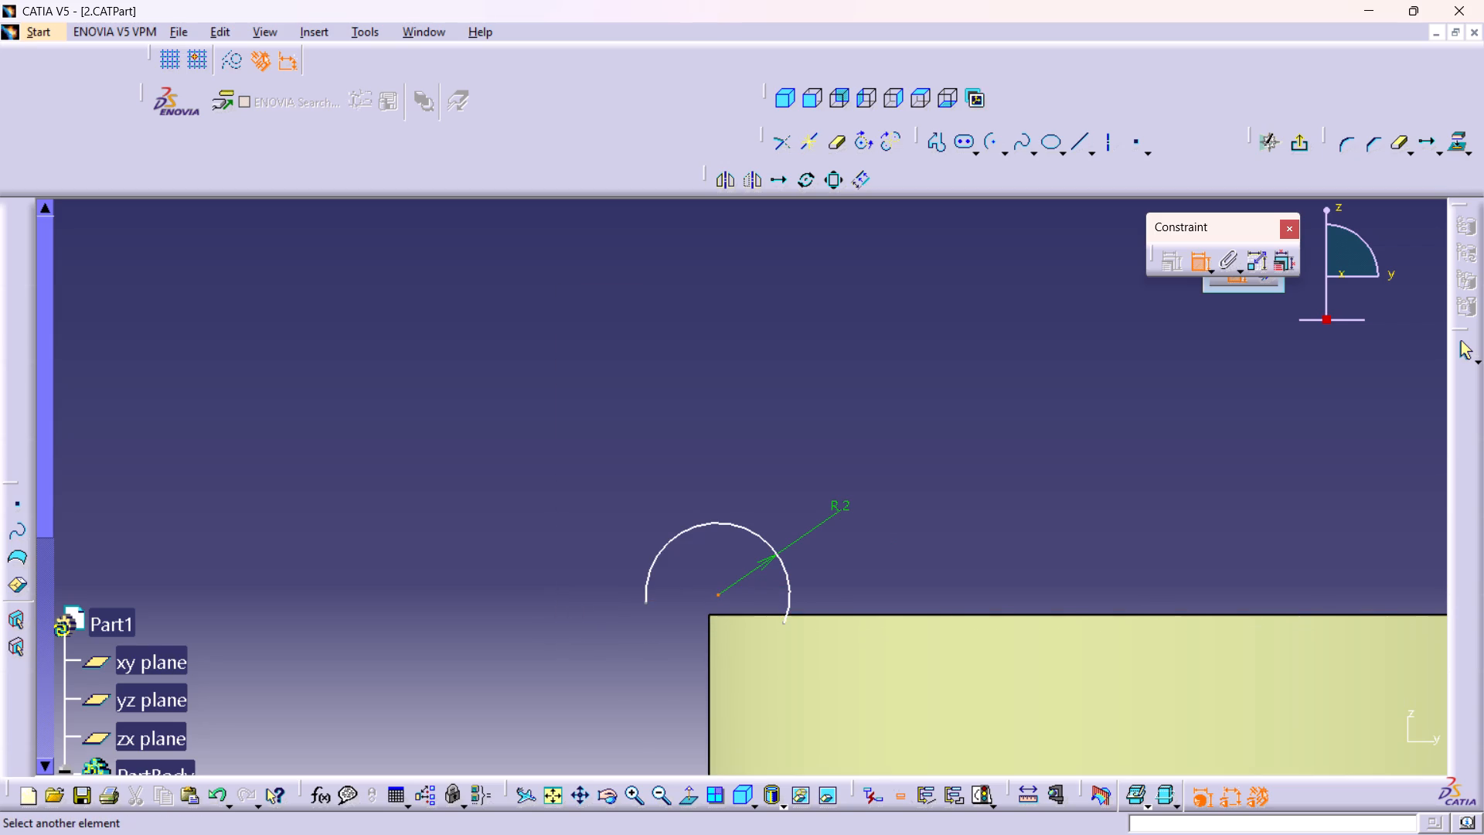
{"action": "left_click", "coordinate": [710, 618]}
{"action": "right_click", "coordinate": [630, 648]}
{"action": "left_click", "coordinate": [687, 733]}
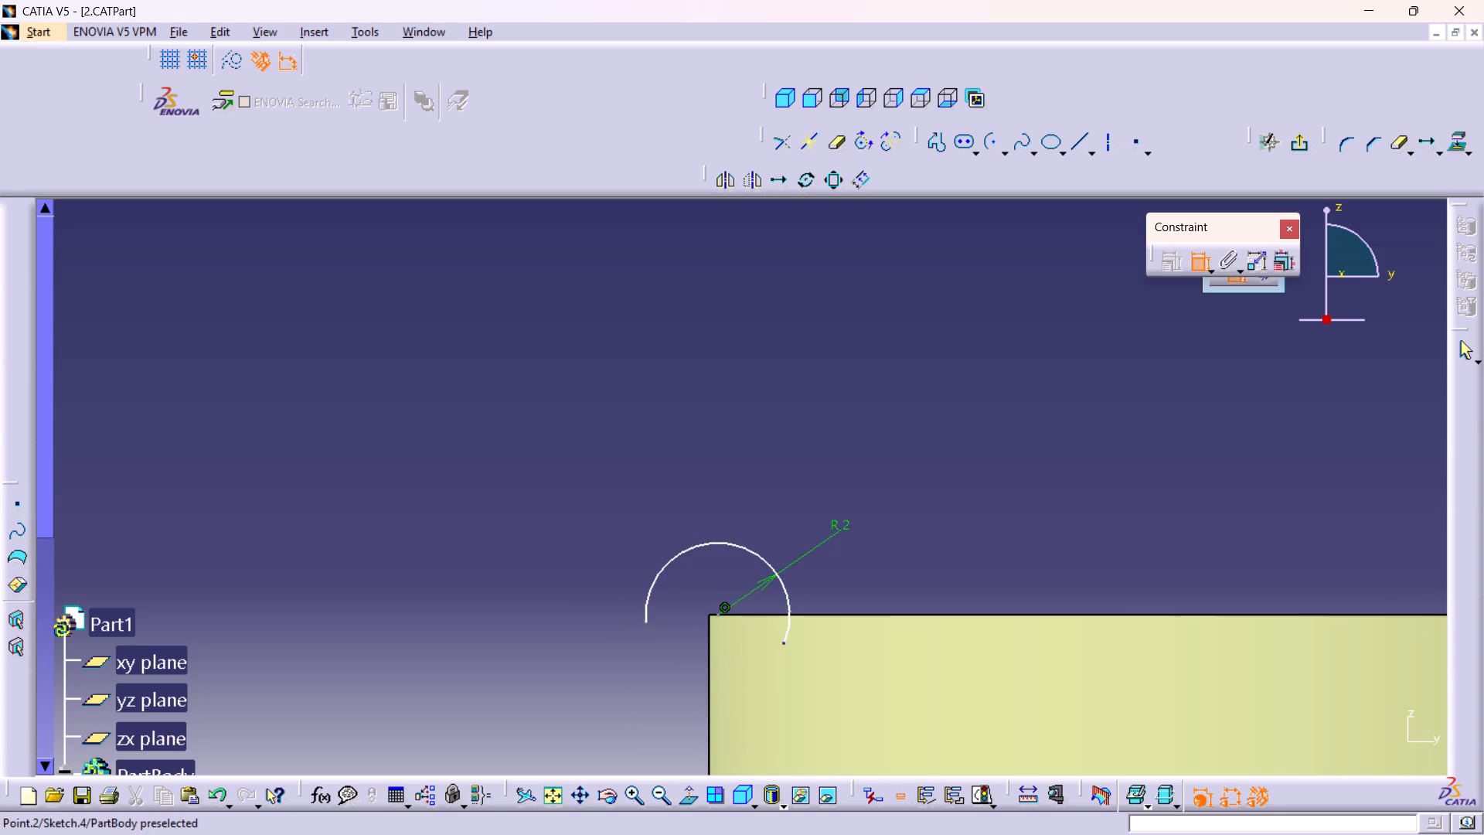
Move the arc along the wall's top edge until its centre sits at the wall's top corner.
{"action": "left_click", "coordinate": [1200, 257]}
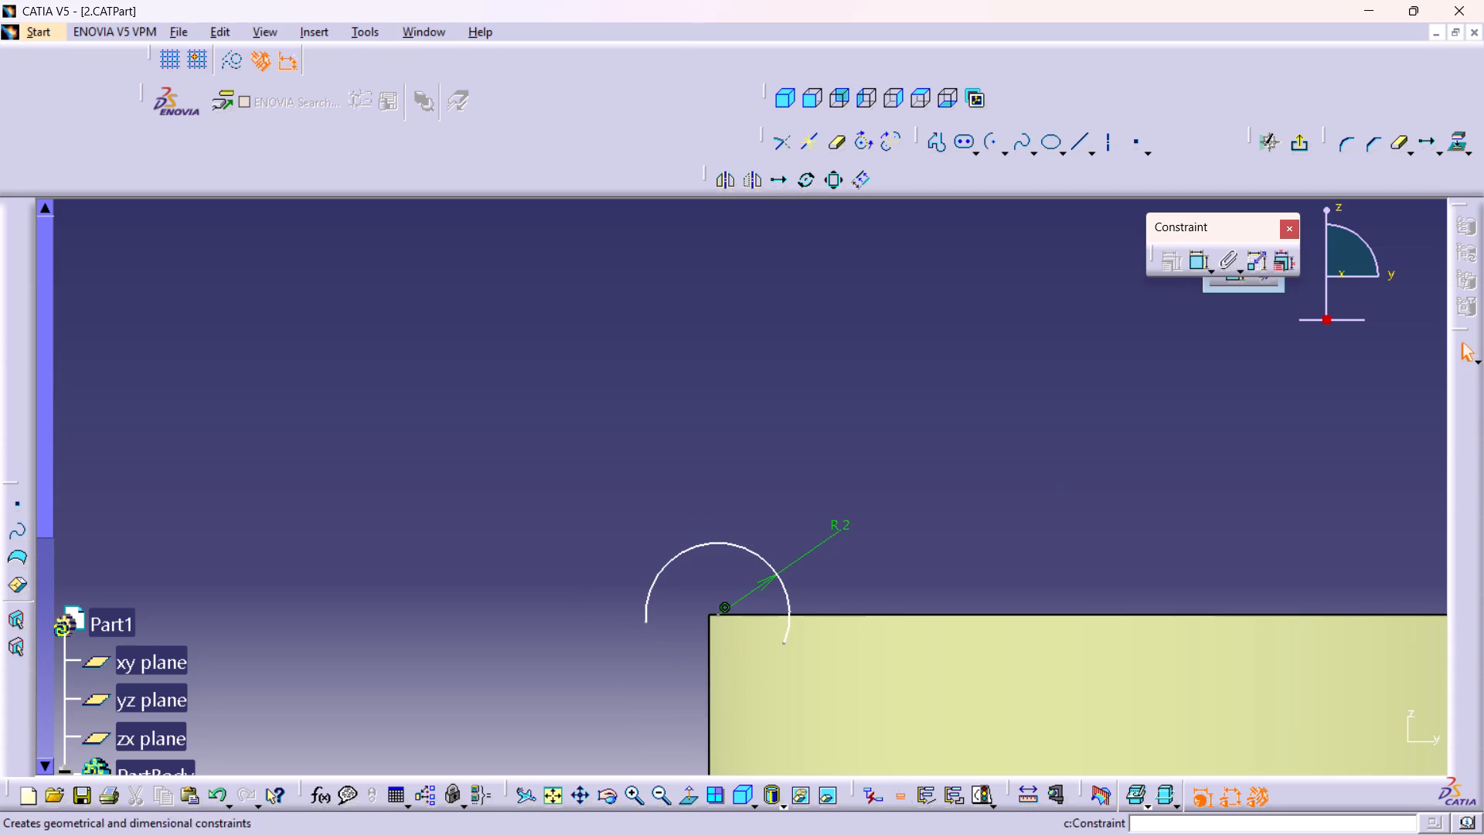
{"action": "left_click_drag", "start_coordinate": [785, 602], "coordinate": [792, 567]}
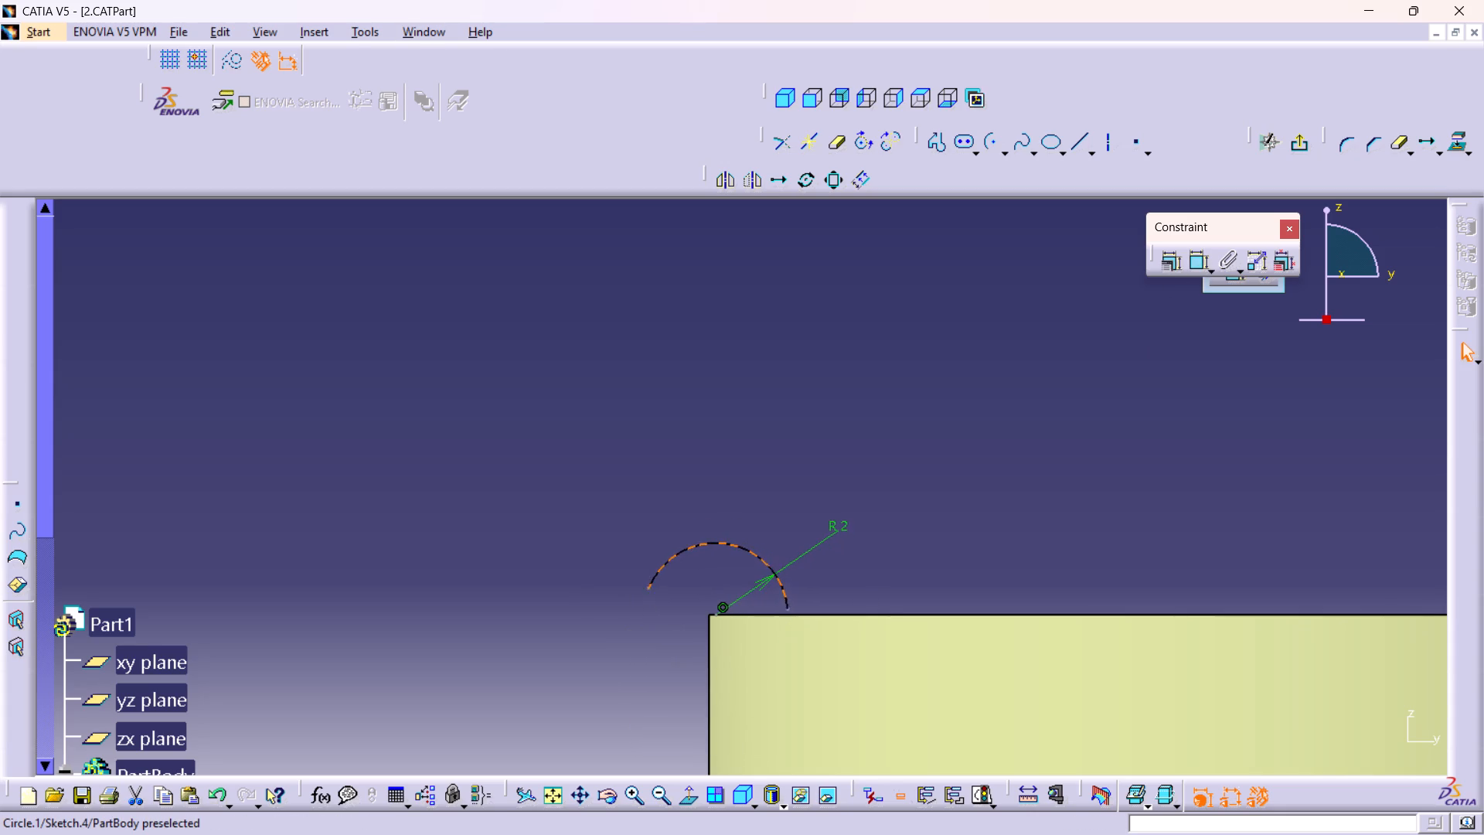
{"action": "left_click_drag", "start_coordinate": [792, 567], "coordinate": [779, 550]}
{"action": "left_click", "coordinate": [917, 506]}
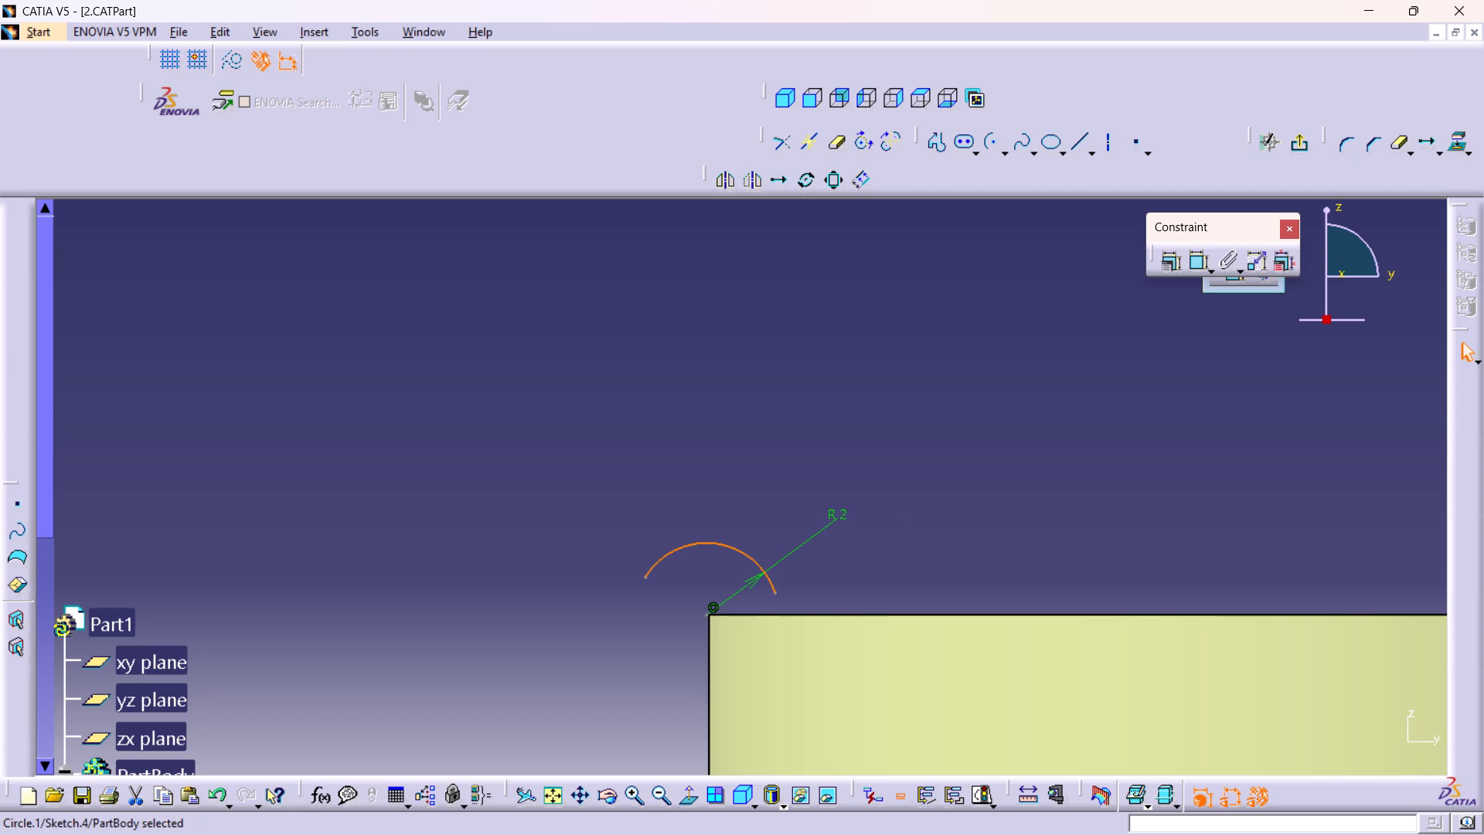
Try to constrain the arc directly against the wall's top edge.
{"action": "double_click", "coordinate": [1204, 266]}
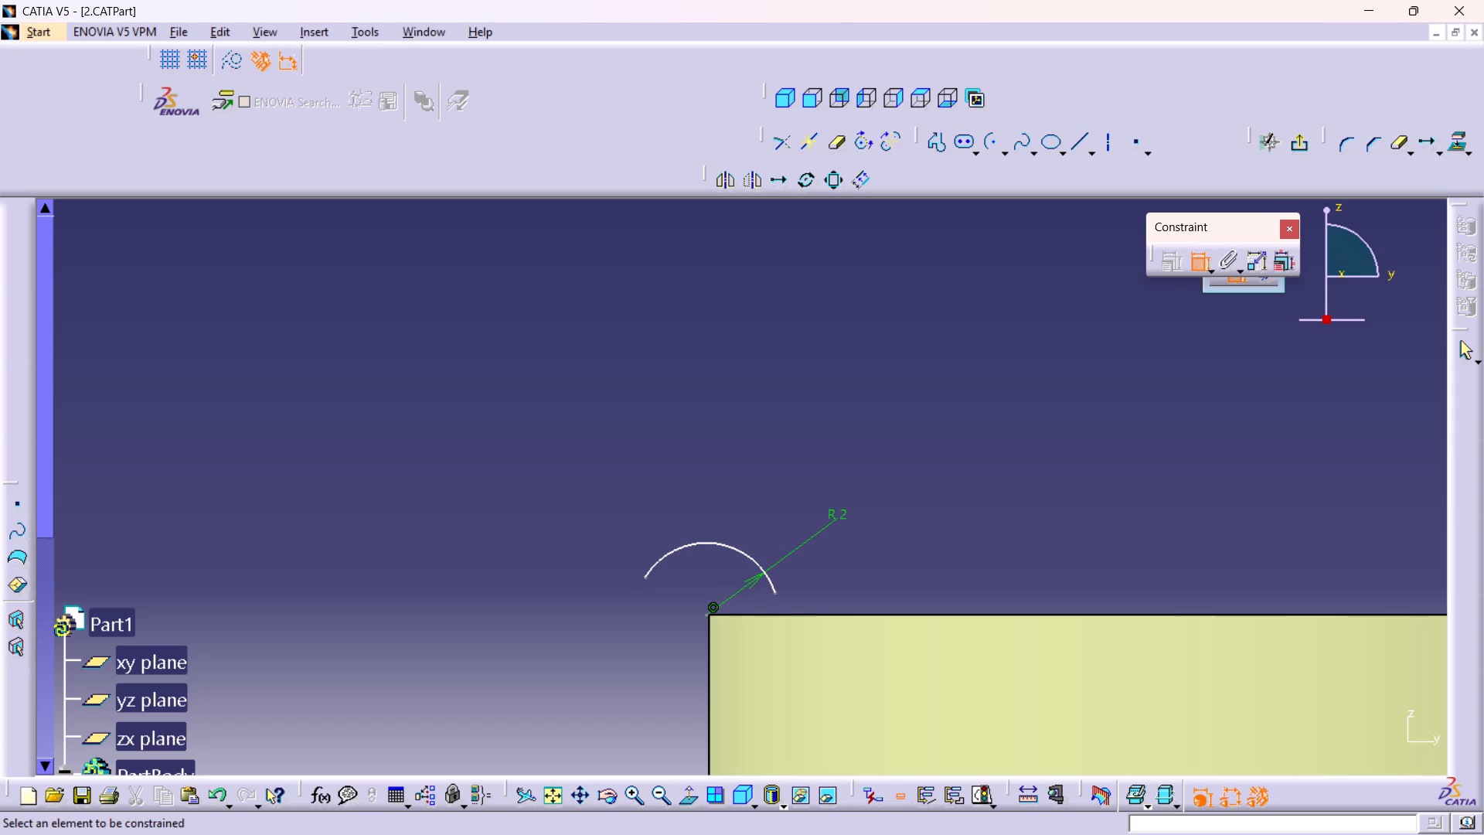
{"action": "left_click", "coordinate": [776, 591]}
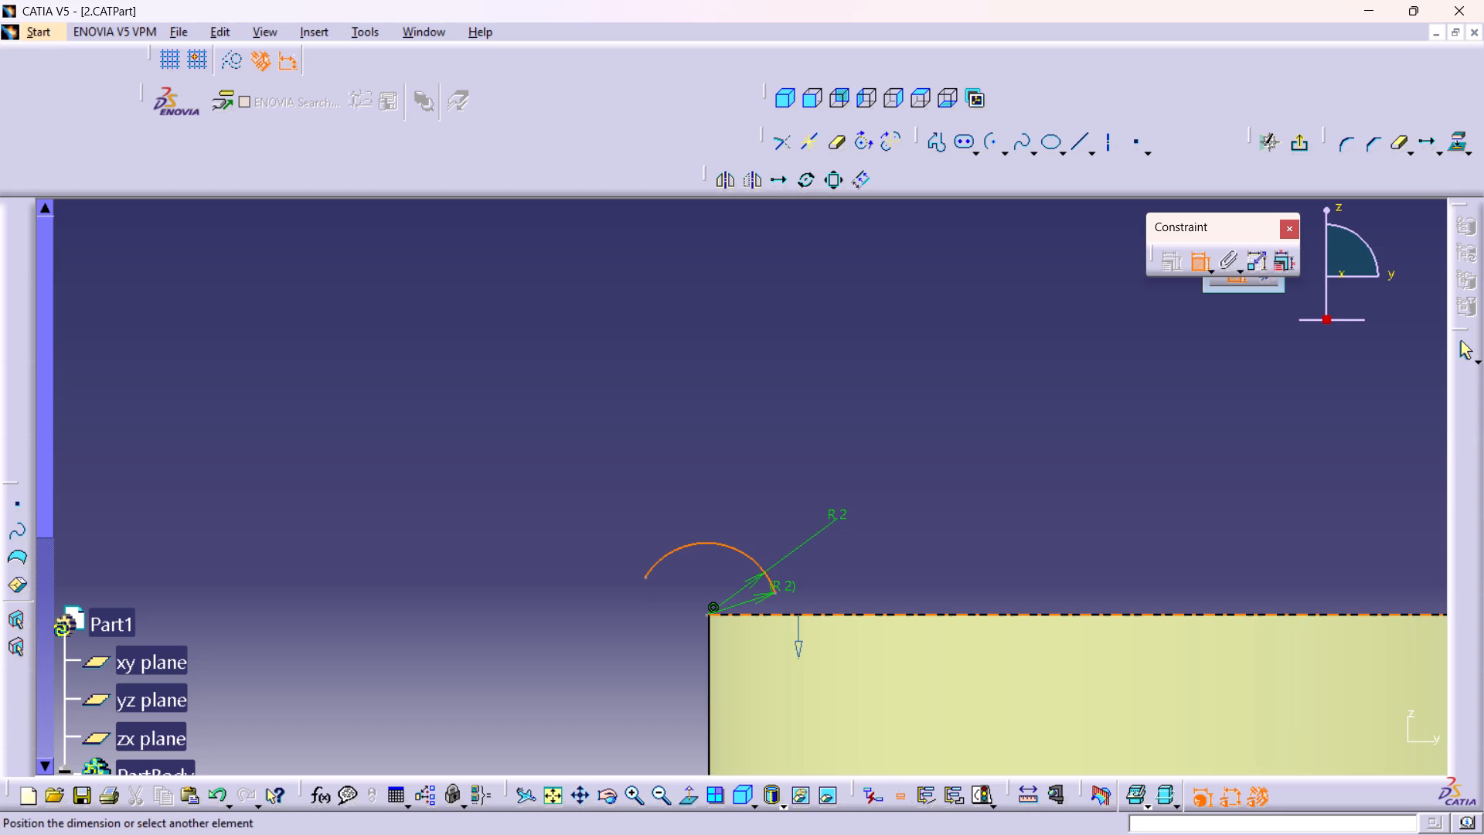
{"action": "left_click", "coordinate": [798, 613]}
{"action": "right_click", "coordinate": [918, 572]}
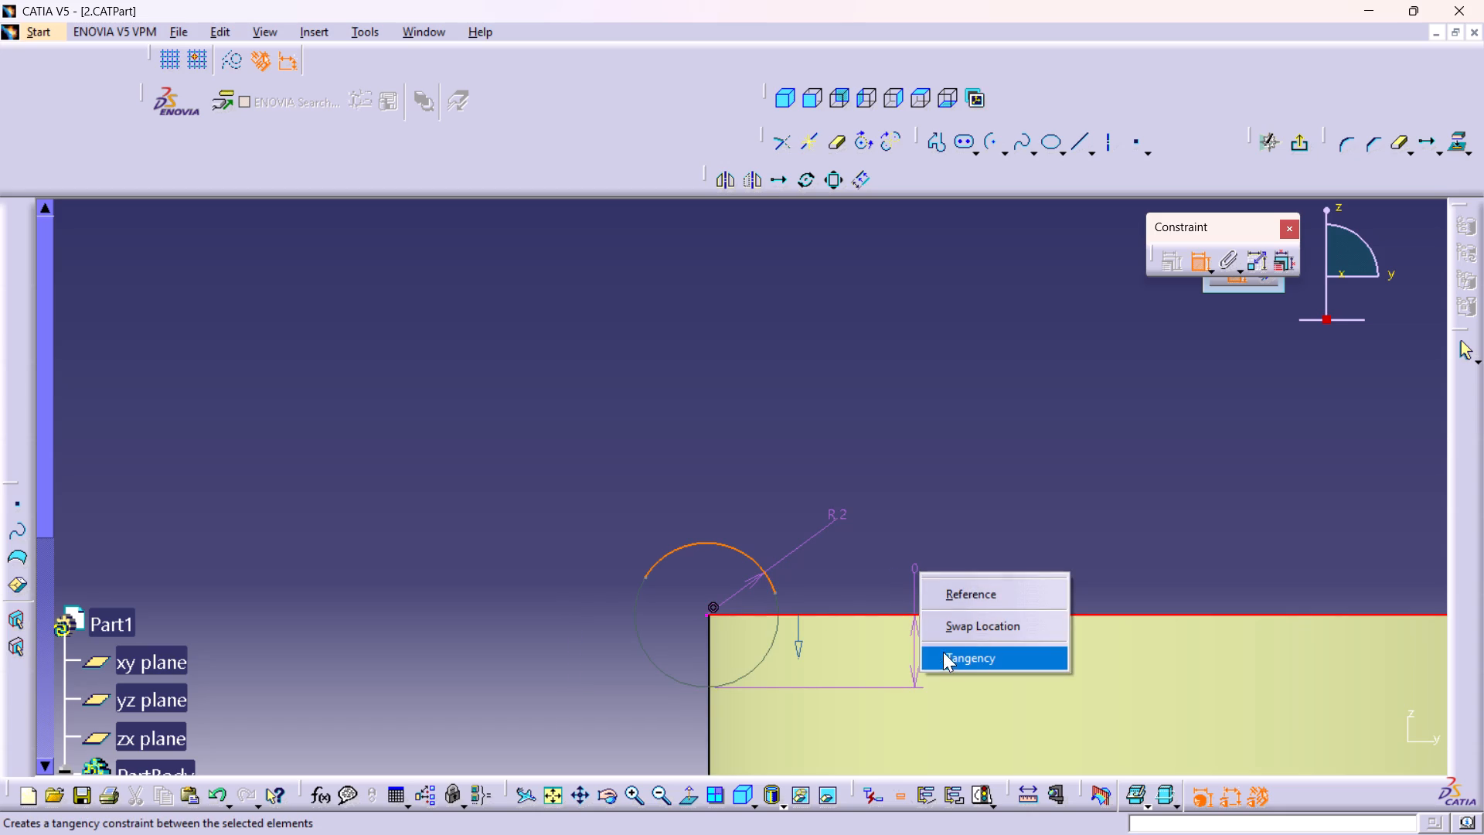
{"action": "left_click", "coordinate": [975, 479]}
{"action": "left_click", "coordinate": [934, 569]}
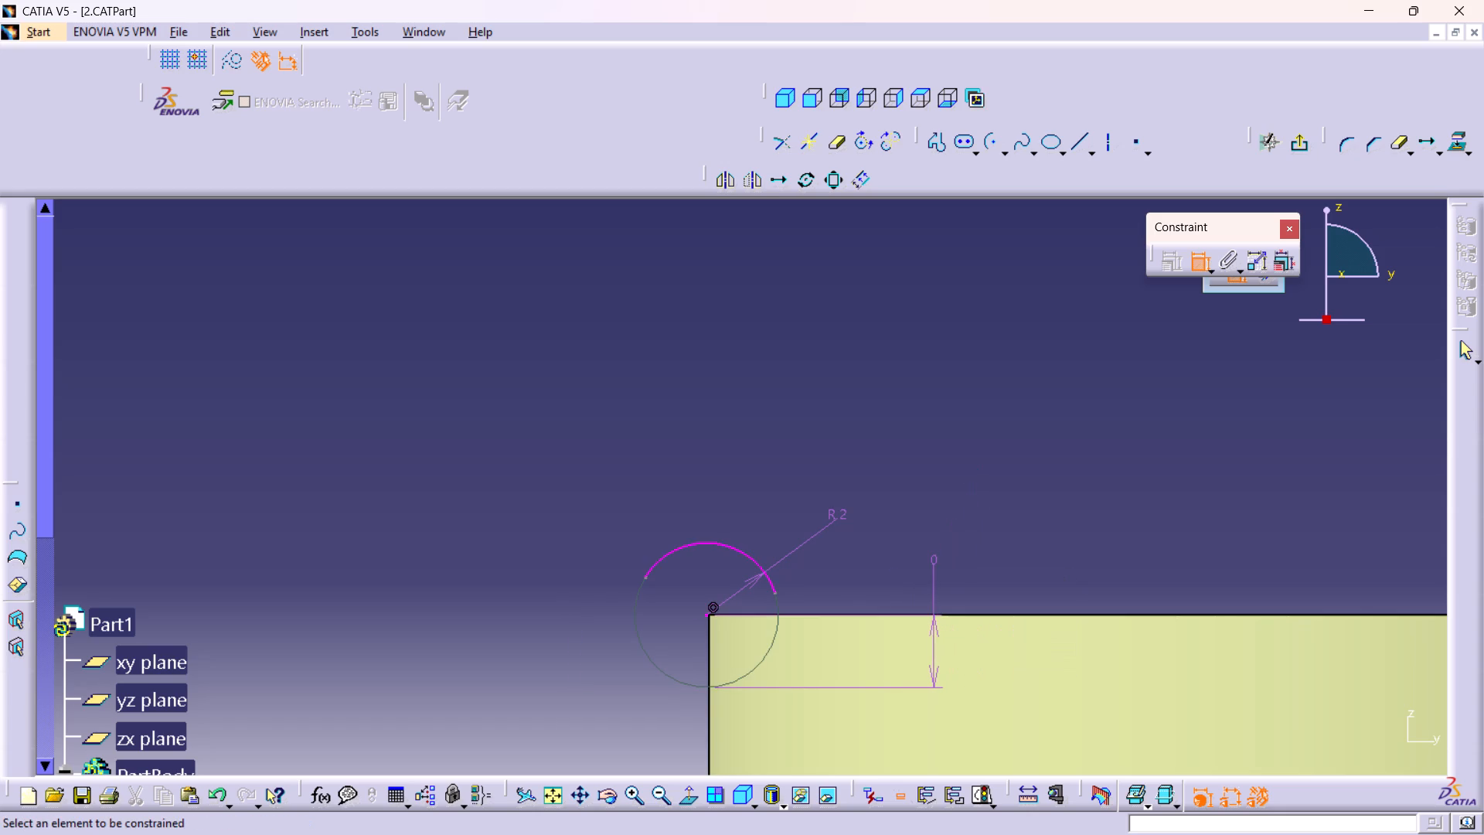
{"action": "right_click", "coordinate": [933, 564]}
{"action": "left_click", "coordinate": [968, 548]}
Make the arc's endpoint on the wall side coincident with the wall's top edge.
{"action": "middle_click_drag", "start_coordinate": [864, 592], "coordinate": [829, 454]}
{"action": "scroll", "coordinate": [864, 592], "scroll_direction": "up", "scroll_amount": 1}
{"action": "right_click", "coordinate": [864, 592]}
{"action": "middle_click_drag", "start_coordinate": [833, 609], "coordinate": [839, 356]}
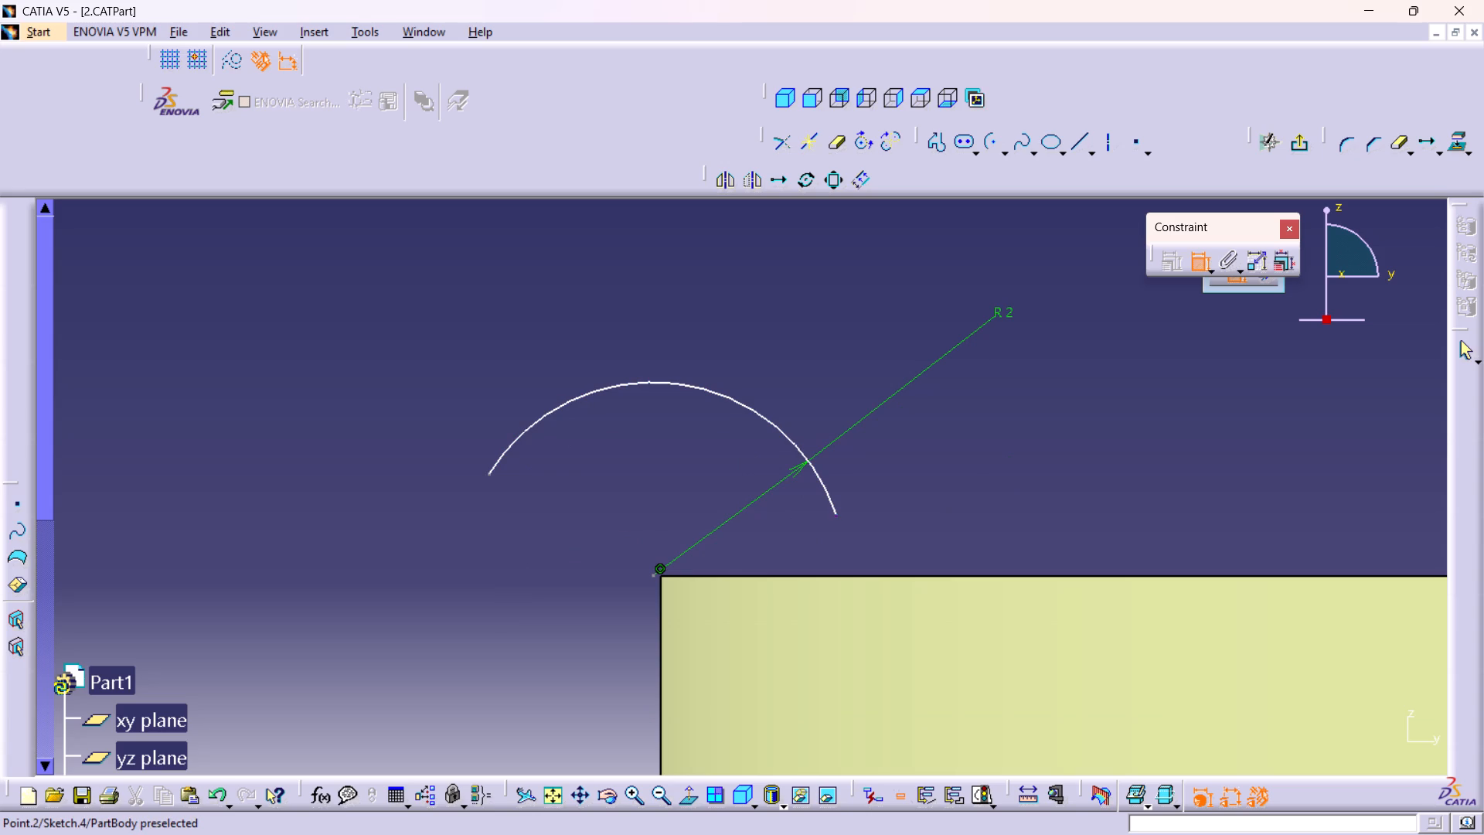
{"action": "left_click", "coordinate": [835, 516]}
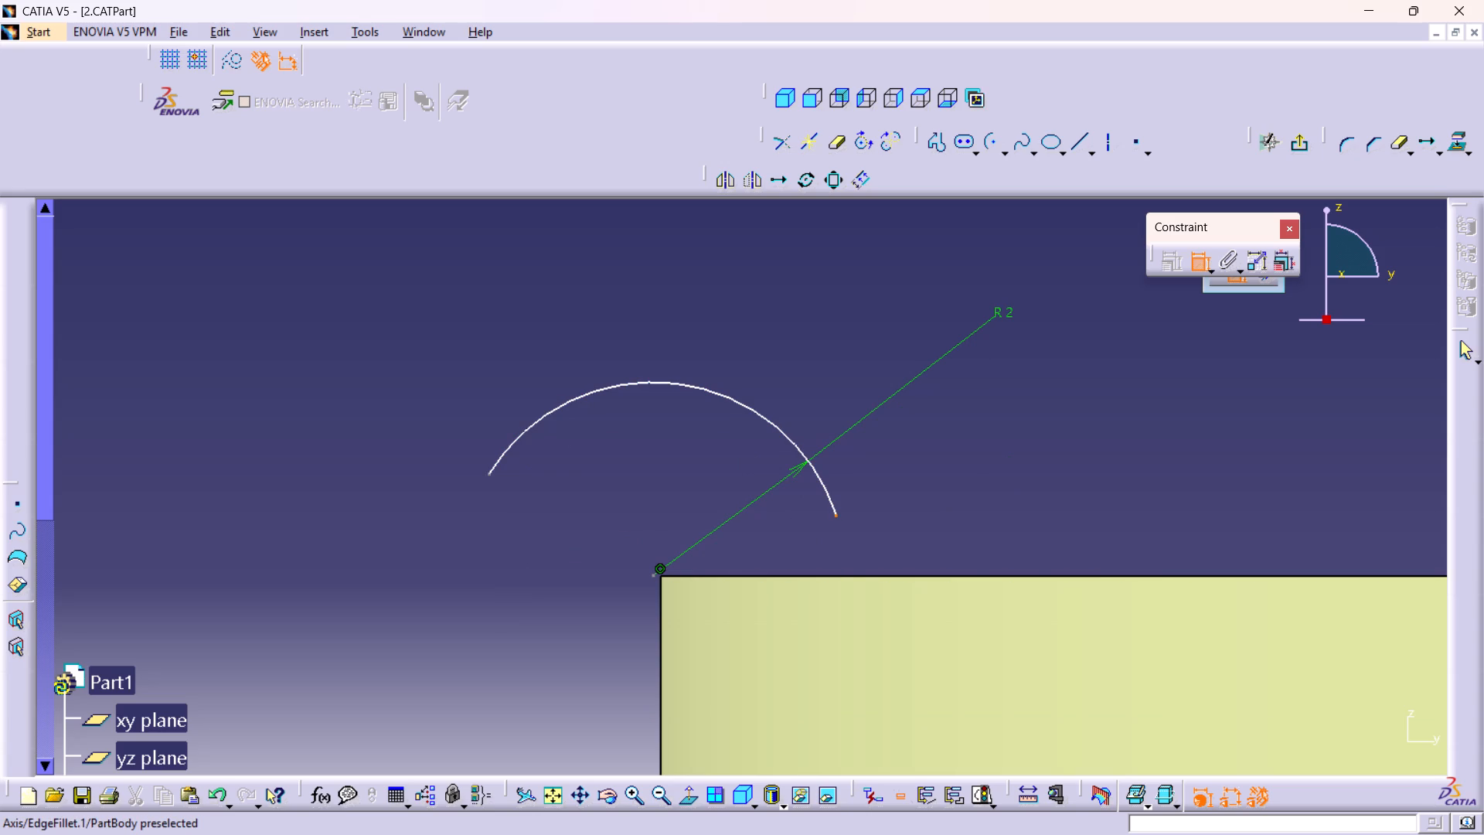
{"action": "left_click", "coordinate": [838, 572]}
{"action": "right_click", "coordinate": [932, 533]}
{"action": "left_click", "coordinate": [992, 620]}
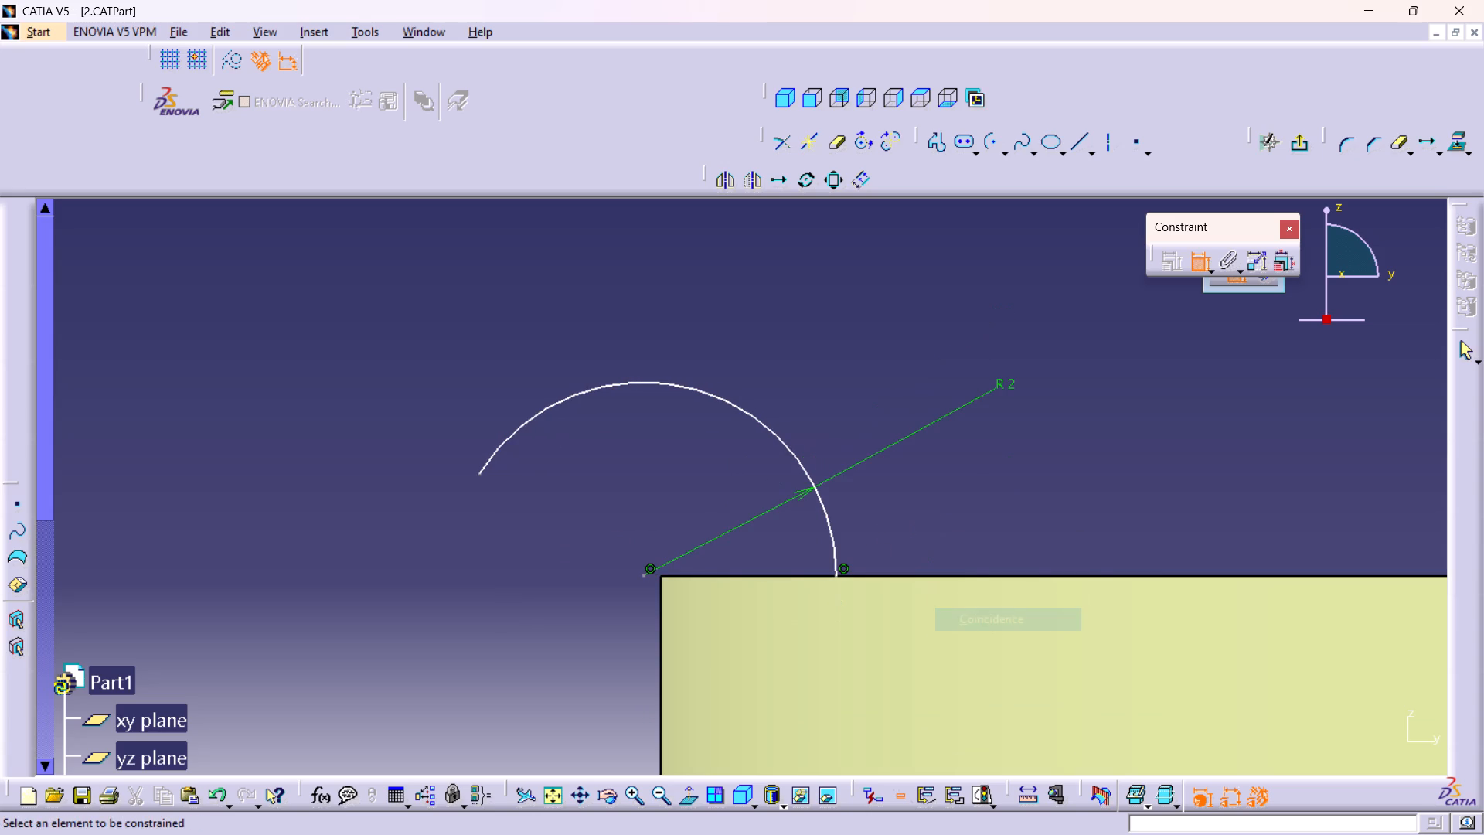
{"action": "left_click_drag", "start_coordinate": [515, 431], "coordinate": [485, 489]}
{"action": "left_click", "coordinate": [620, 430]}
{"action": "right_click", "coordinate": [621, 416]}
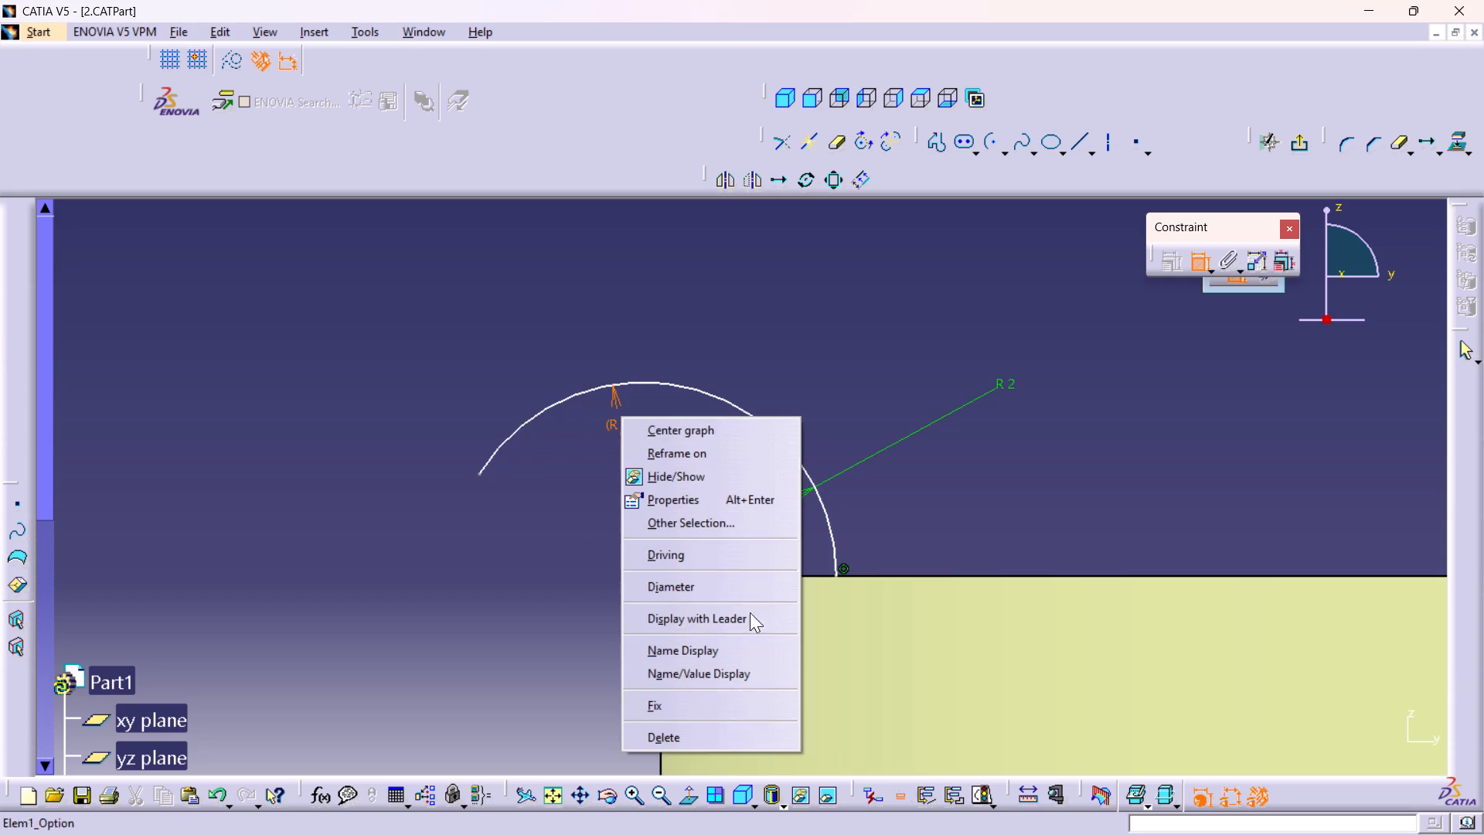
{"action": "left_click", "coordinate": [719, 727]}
Shift the arc outward past the wall's corner, with its free end lowered to form nearly a half circle.
{"action": "left_click", "coordinate": [1195, 252]}
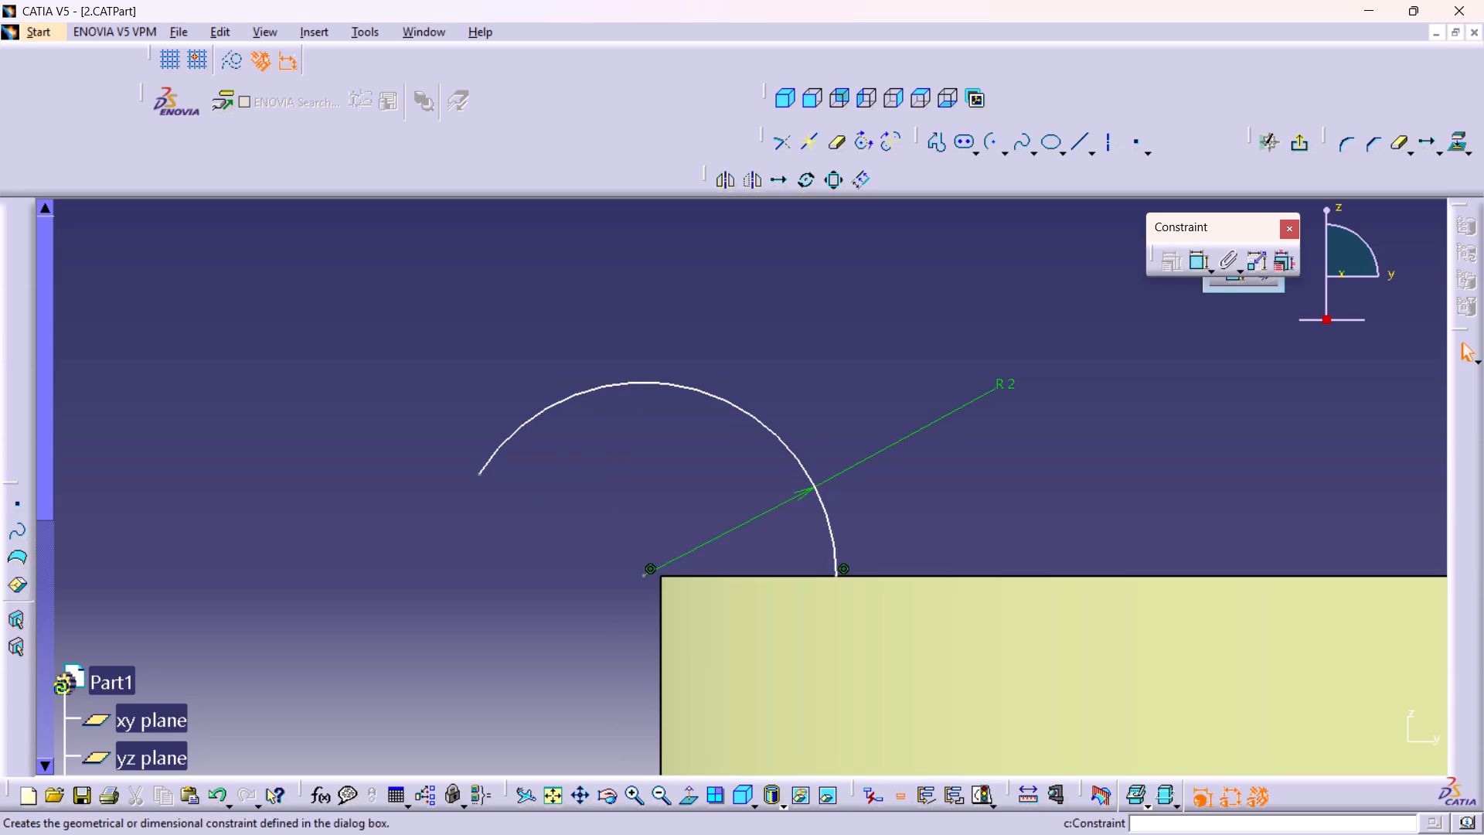
{"action": "left_click_drag", "start_coordinate": [608, 384], "coordinate": [515, 479]}
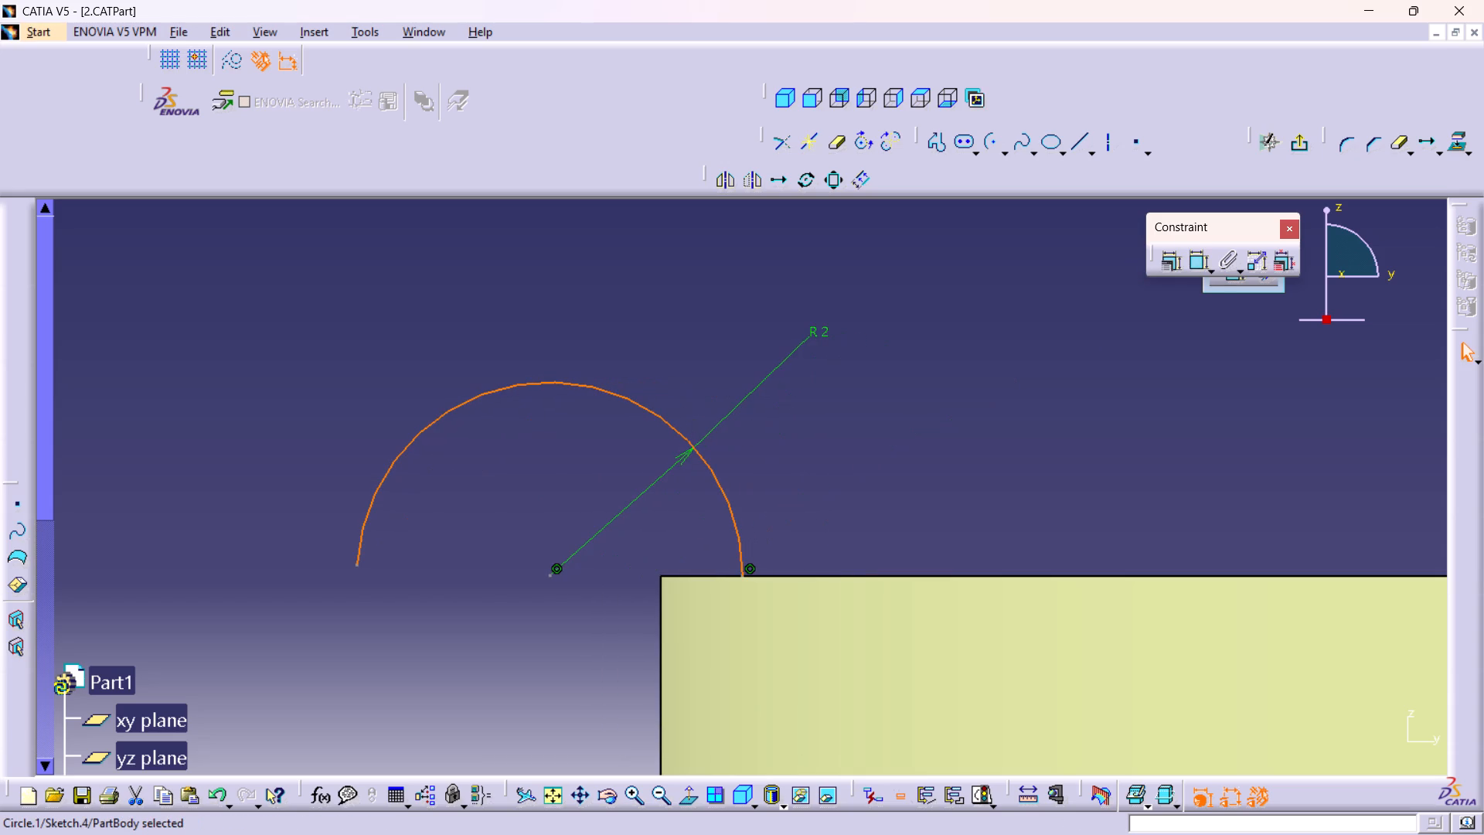
{"action": "left_click", "coordinate": [1090, 384]}
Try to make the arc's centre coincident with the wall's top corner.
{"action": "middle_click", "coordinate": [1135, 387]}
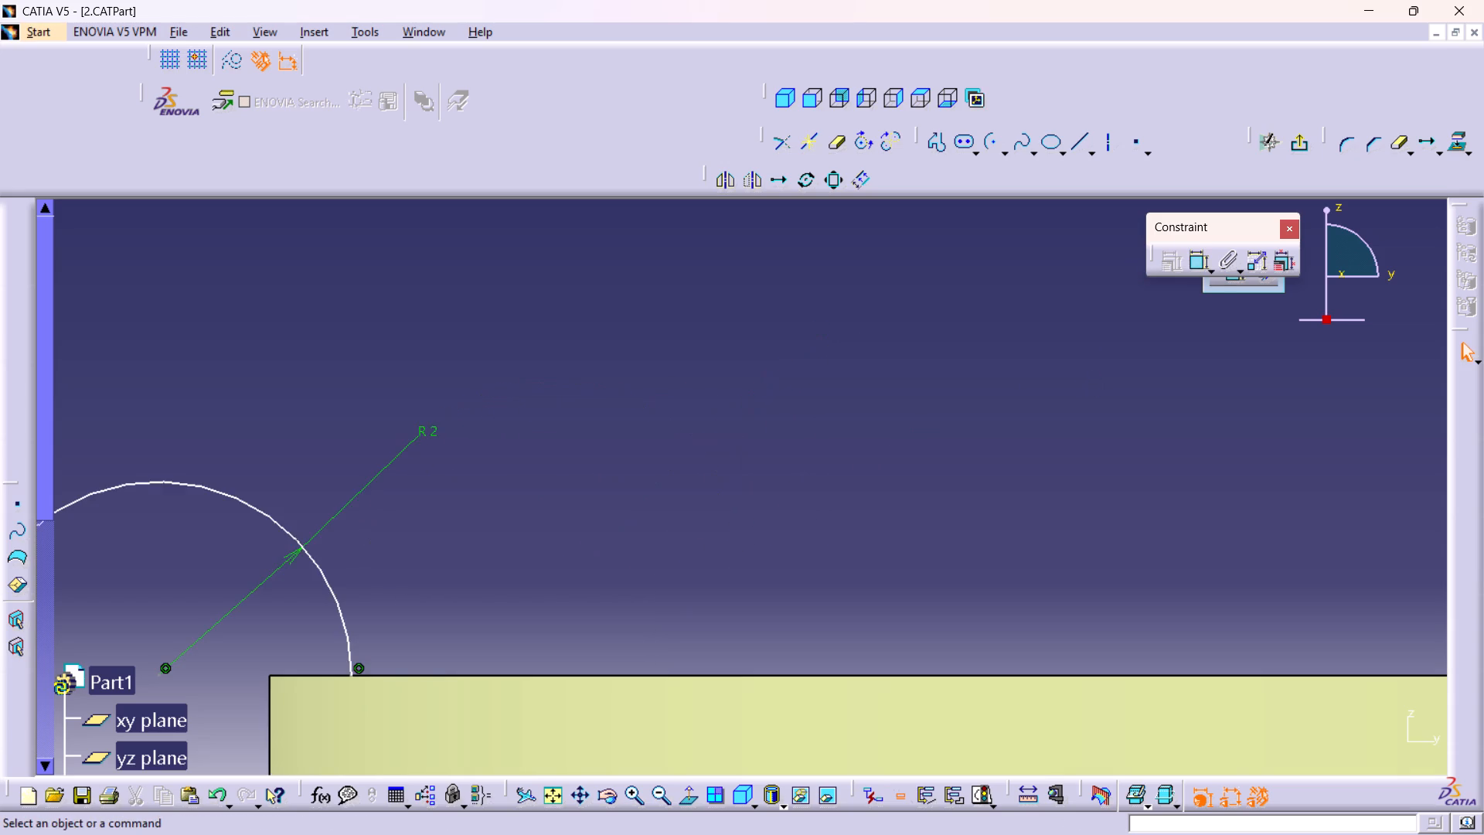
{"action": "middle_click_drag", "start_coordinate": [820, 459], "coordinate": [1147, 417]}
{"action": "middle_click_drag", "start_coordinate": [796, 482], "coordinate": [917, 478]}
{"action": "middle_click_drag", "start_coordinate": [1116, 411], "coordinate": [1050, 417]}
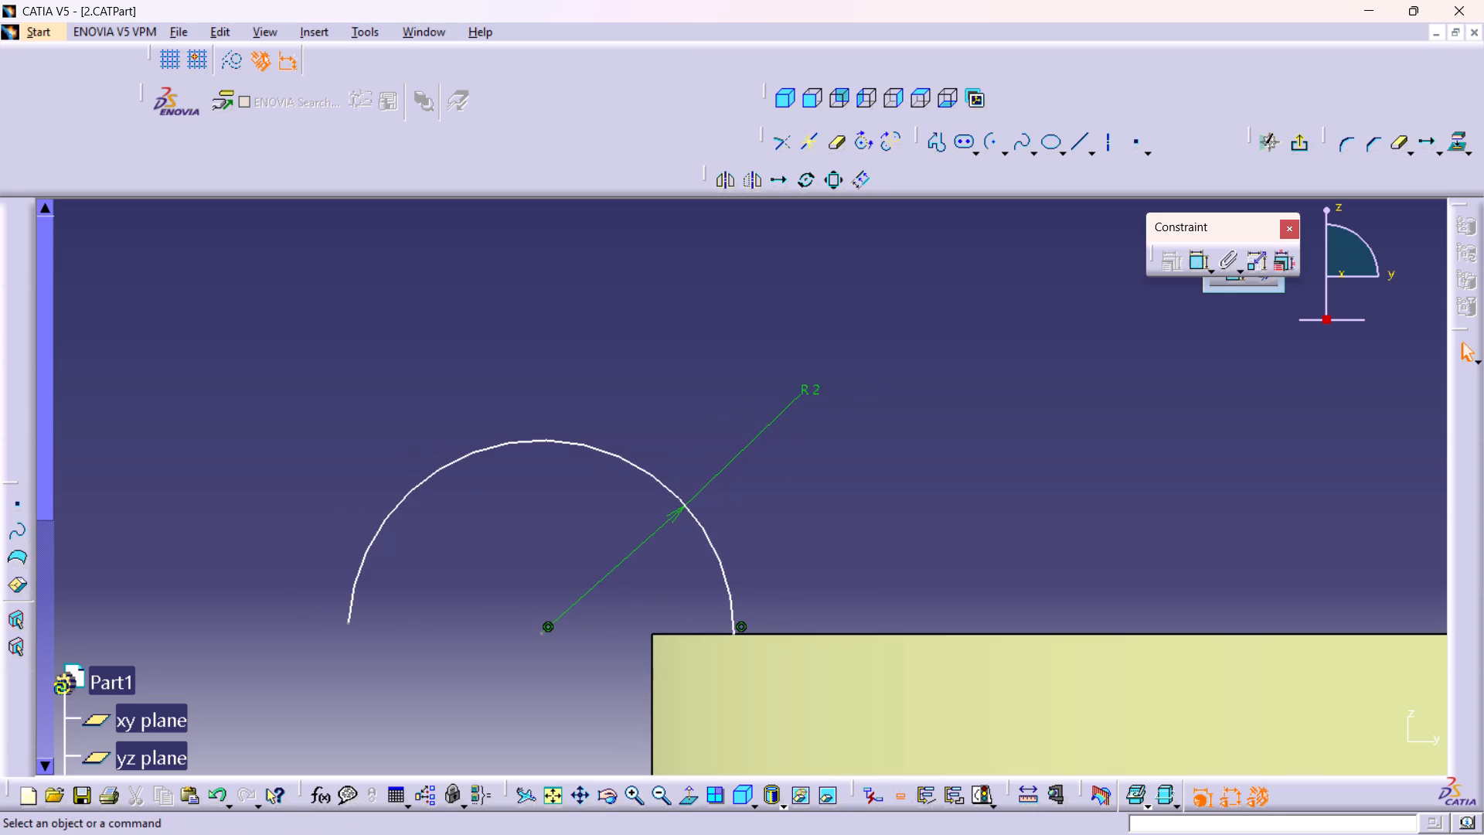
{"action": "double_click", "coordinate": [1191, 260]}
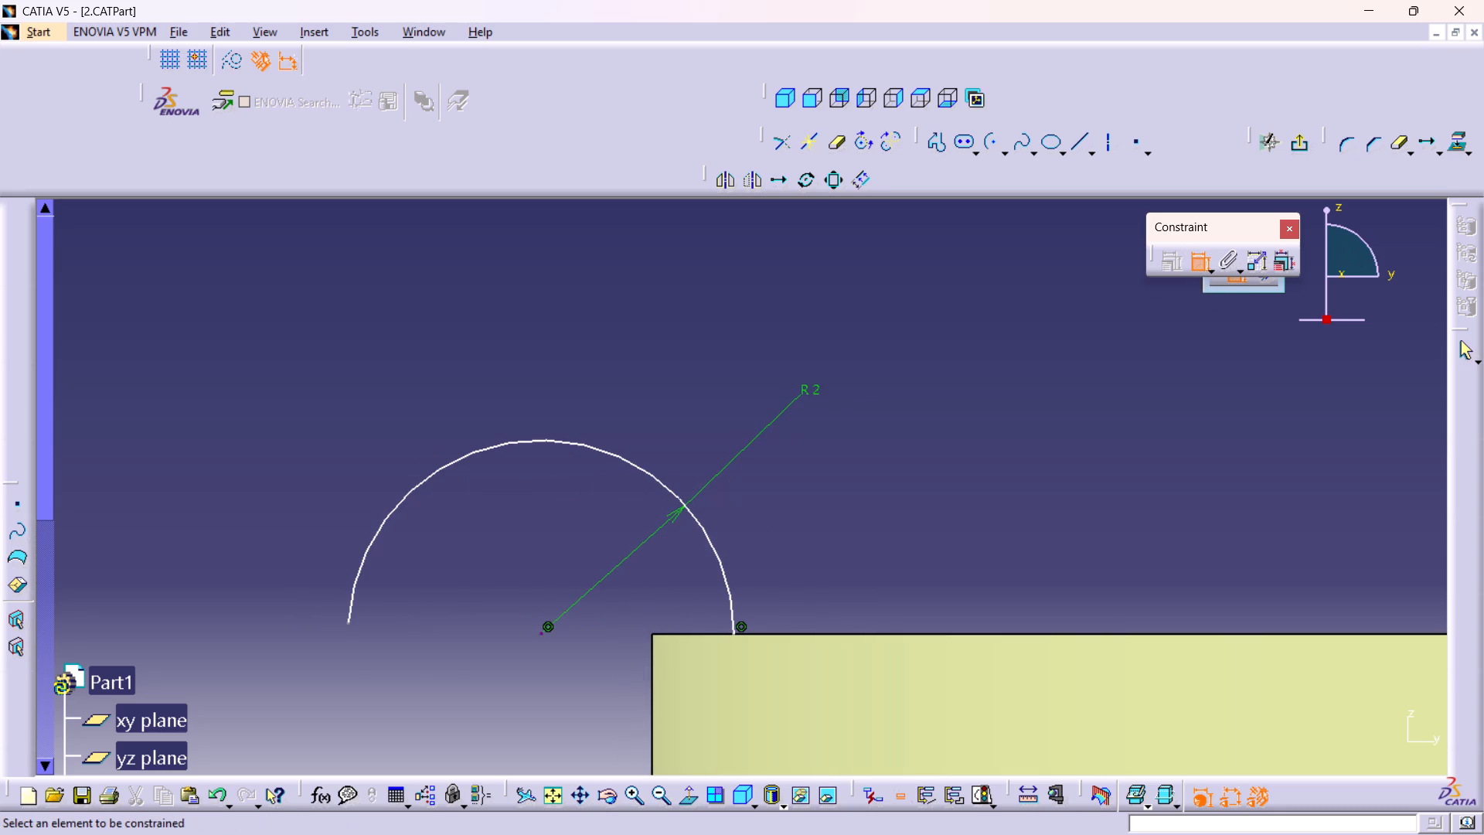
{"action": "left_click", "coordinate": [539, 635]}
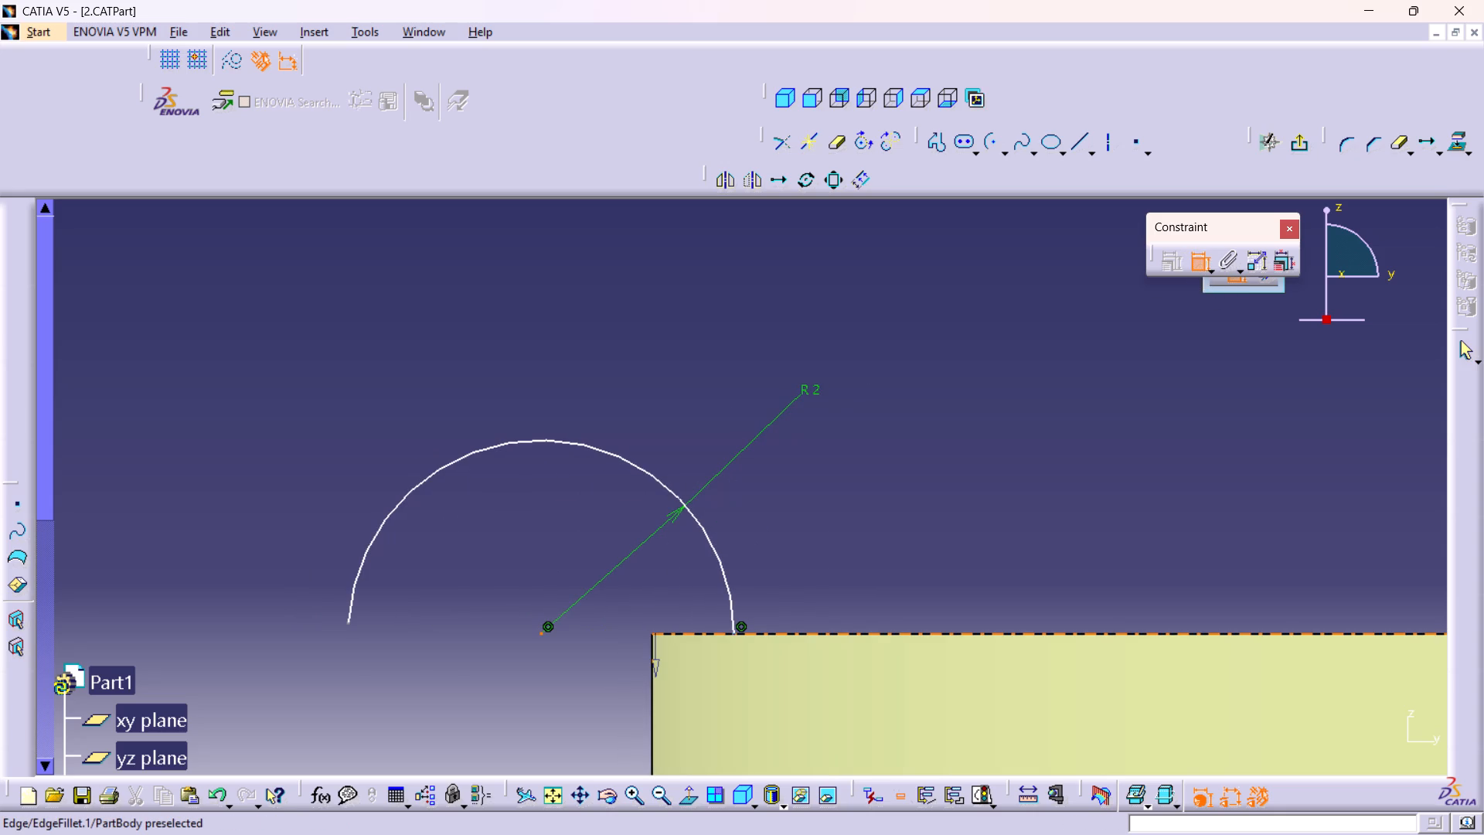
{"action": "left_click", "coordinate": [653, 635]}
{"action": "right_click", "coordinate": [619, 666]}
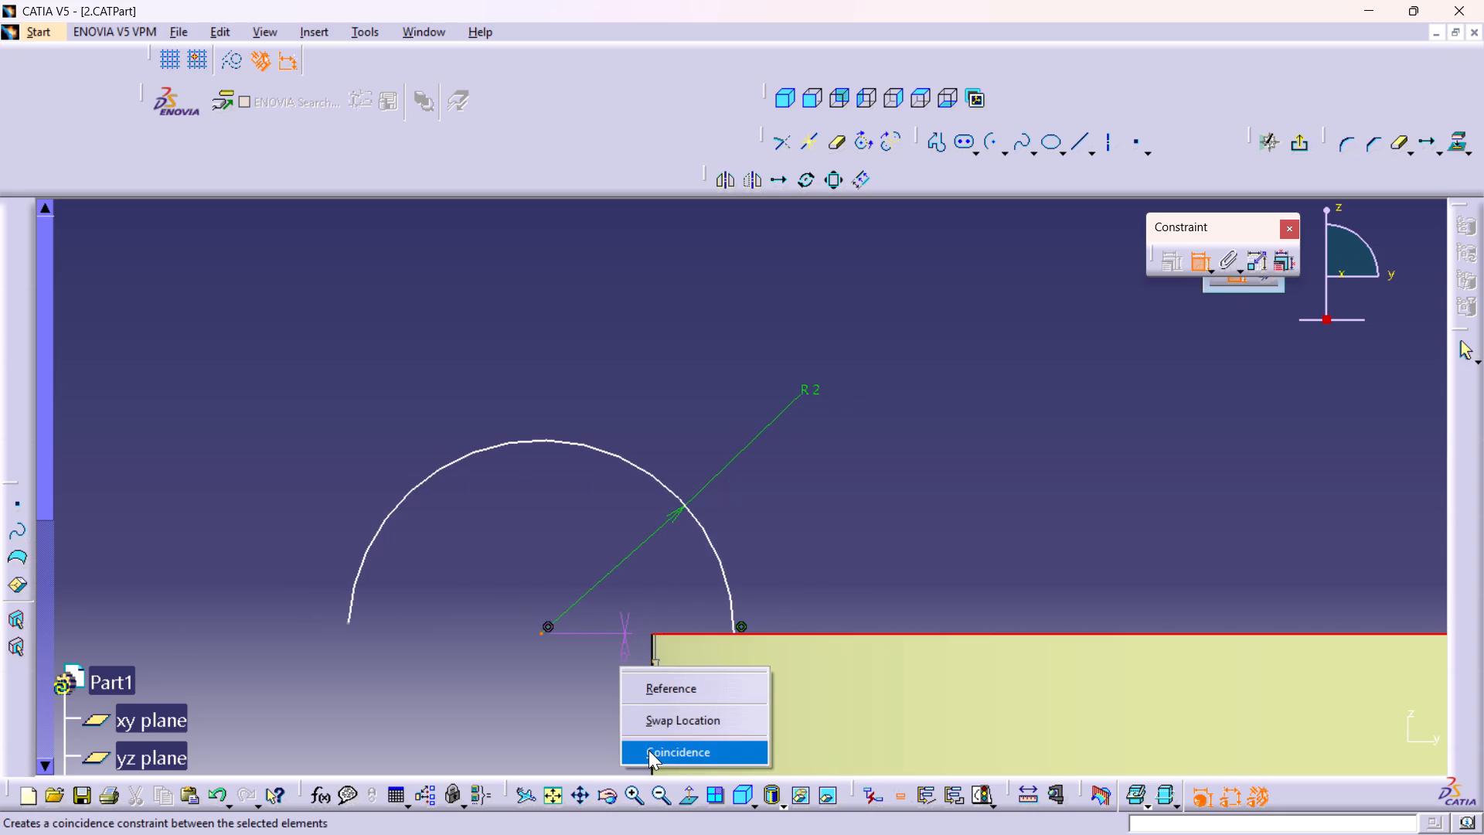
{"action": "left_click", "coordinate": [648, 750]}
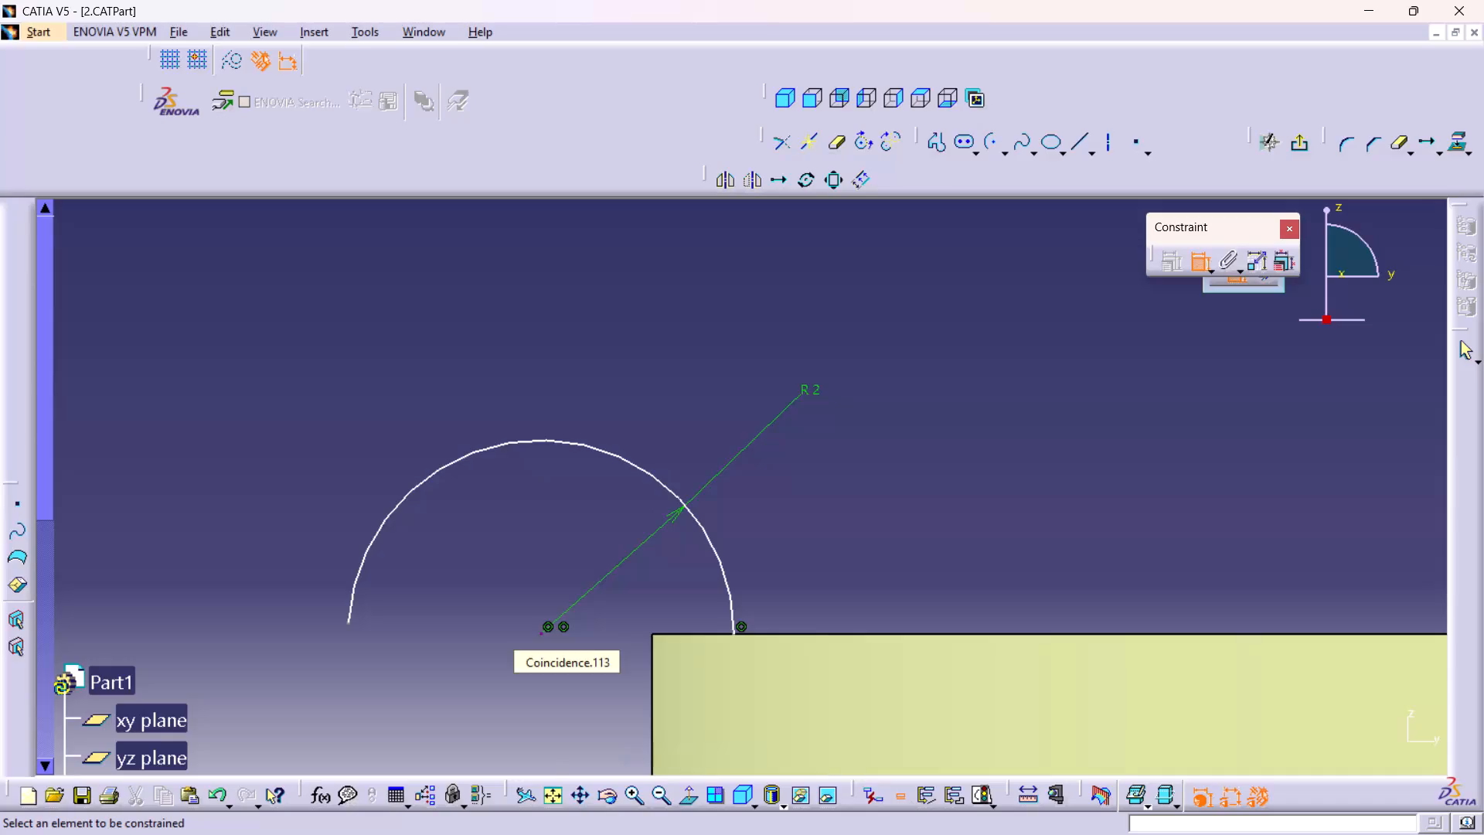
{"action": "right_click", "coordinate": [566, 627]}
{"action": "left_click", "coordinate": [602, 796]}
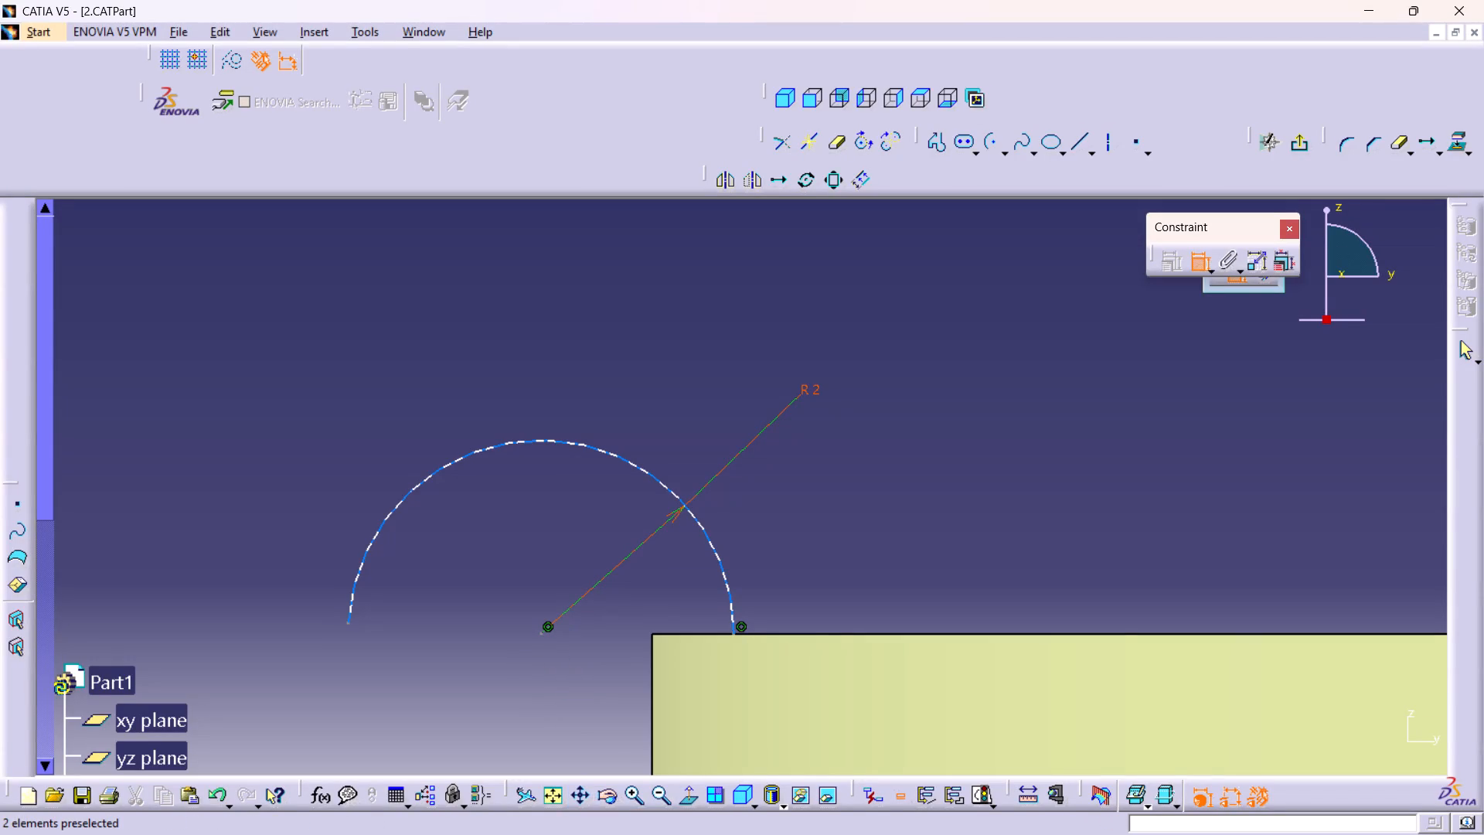
Delete the arc's radius dimension and the coincidence between its centre and the wall's top edge.
{"action": "right_click", "coordinate": [552, 626]}
{"action": "left_click", "coordinate": [605, 619]}
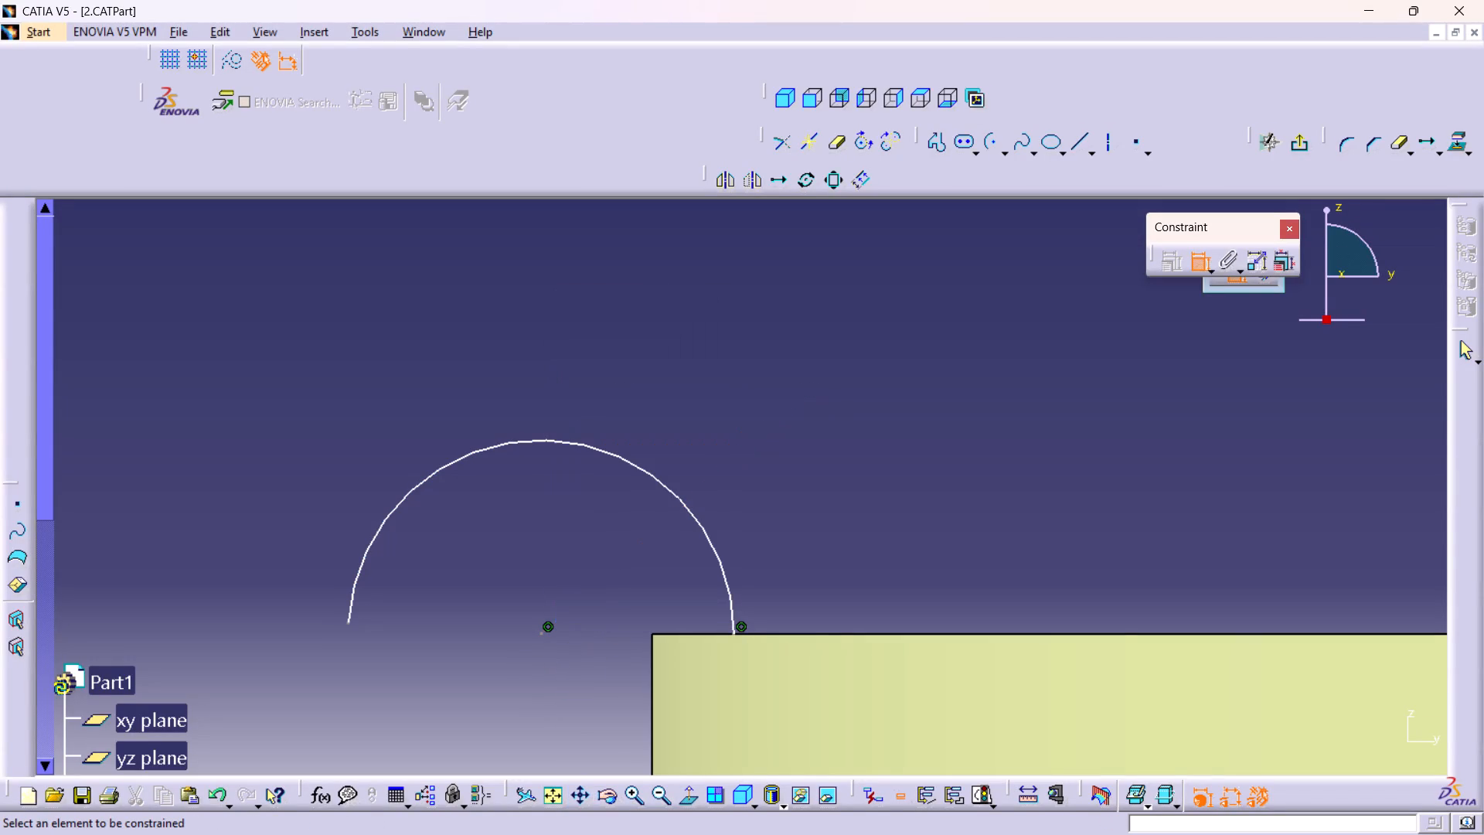
{"action": "right_click", "coordinate": [551, 629]}
{"action": "left_click", "coordinate": [605, 768]}
Make the arc's centre coincident with the wall's top corner.
{"action": "left_click", "coordinate": [543, 634]}
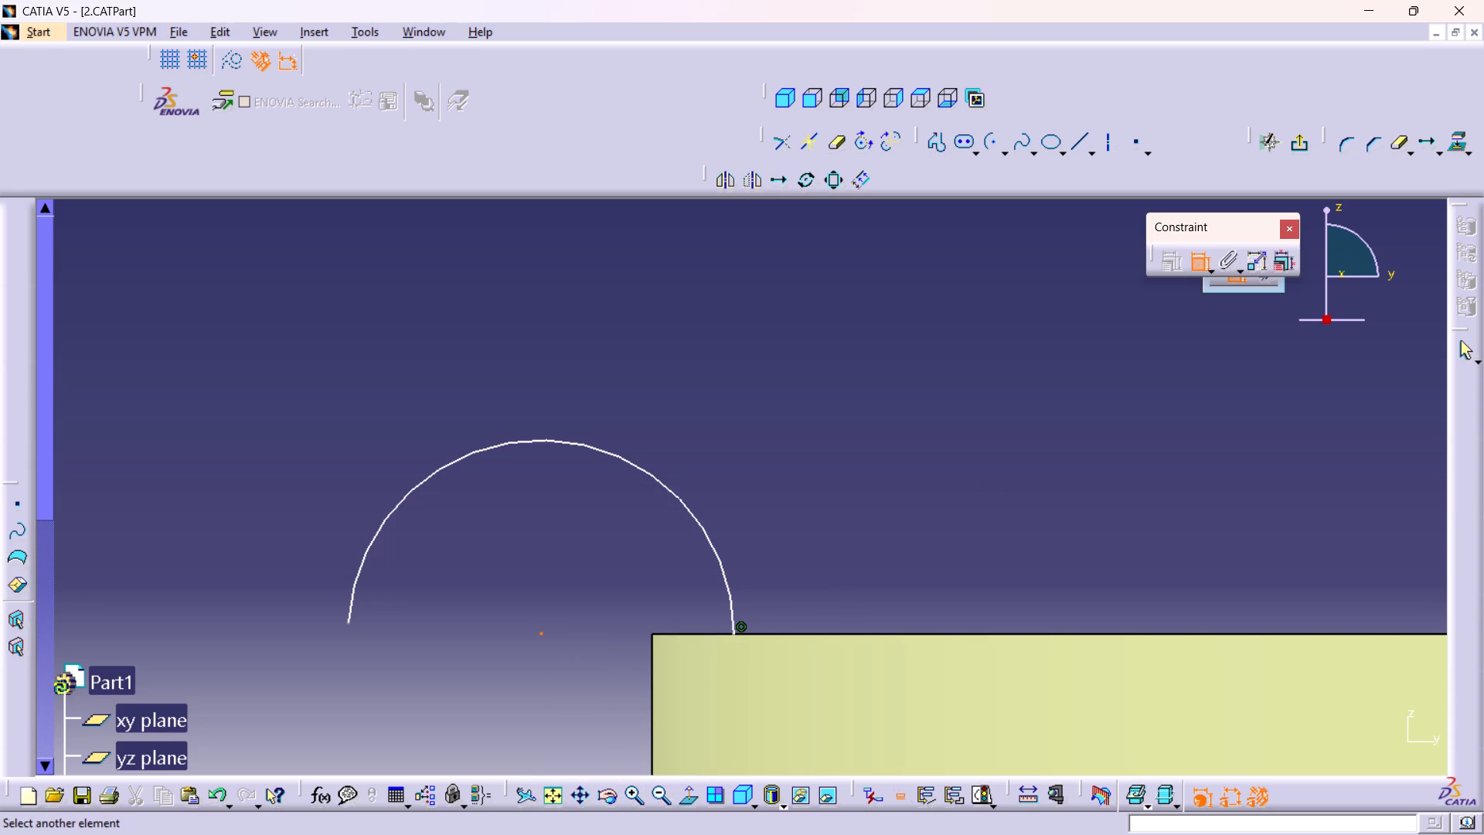
{"action": "left_click", "coordinate": [650, 631]}
{"action": "right_click", "coordinate": [566, 679]}
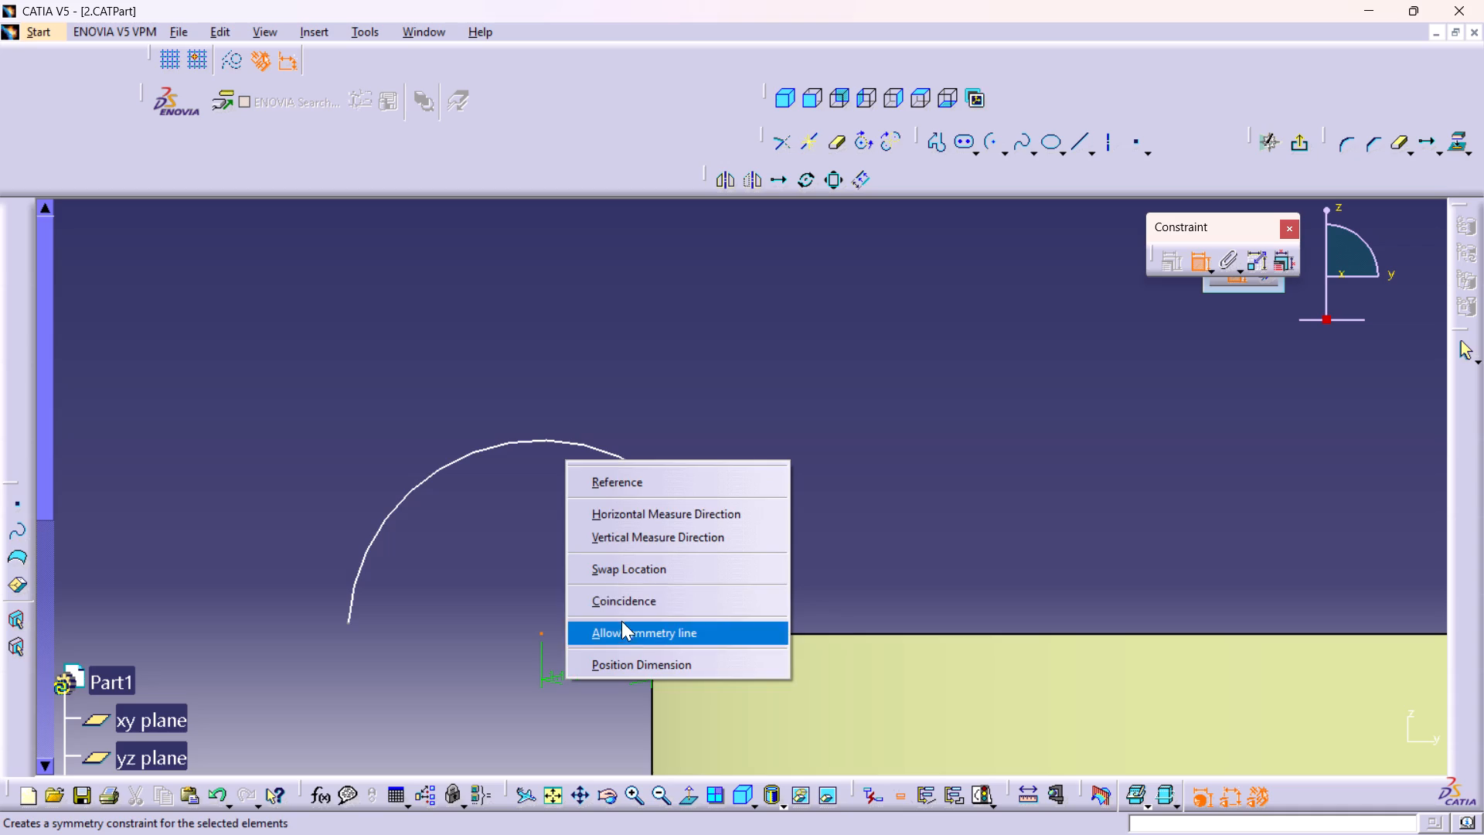
{"action": "left_click", "coordinate": [621, 602]}
Dimension the arc's radius and exit the sketch.
{"action": "left_click", "coordinate": [832, 560]}
{"action": "left_click", "coordinate": [859, 506]}
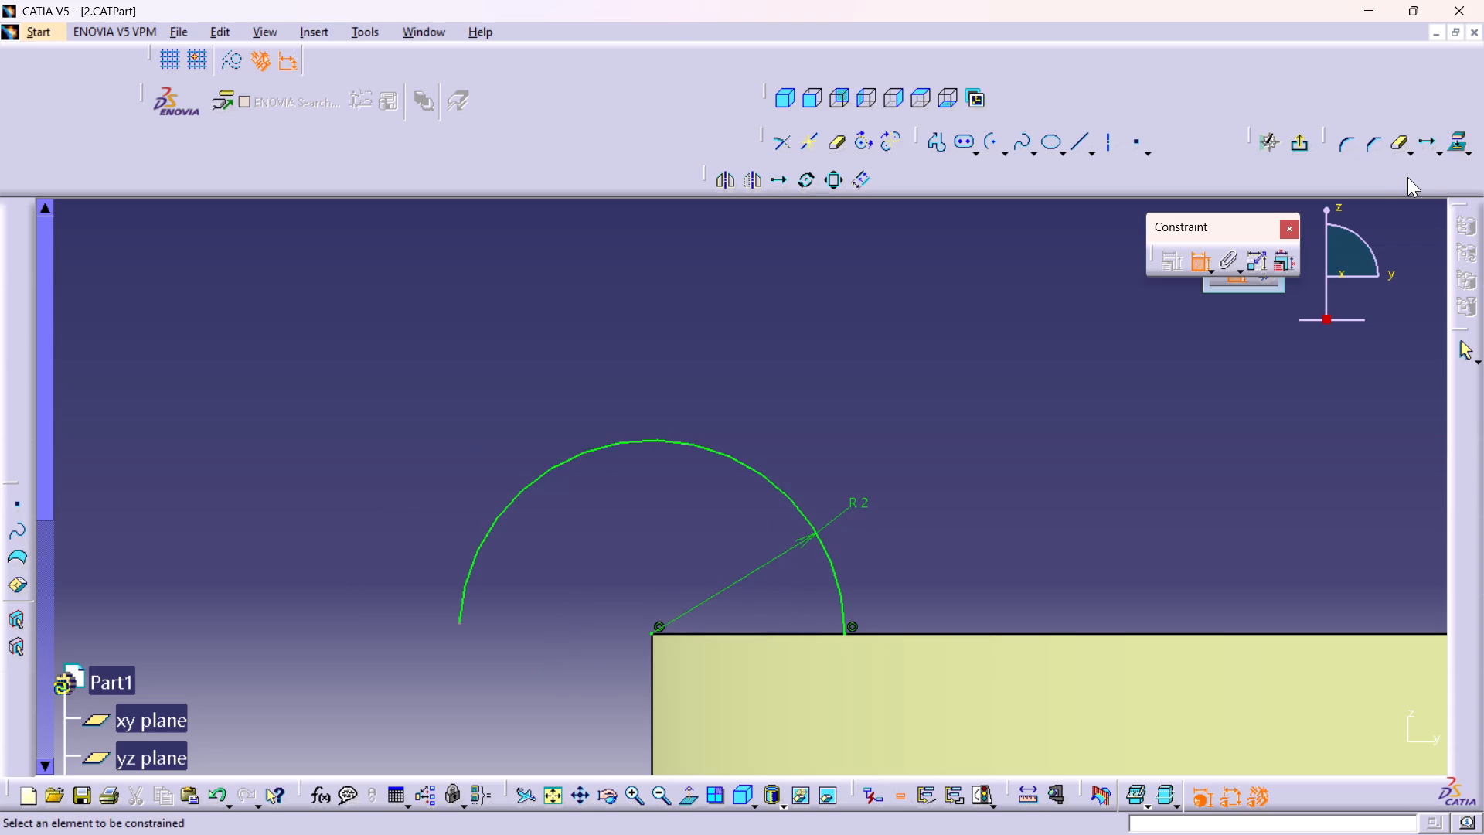
{"action": "left_click", "coordinate": [1294, 145]}
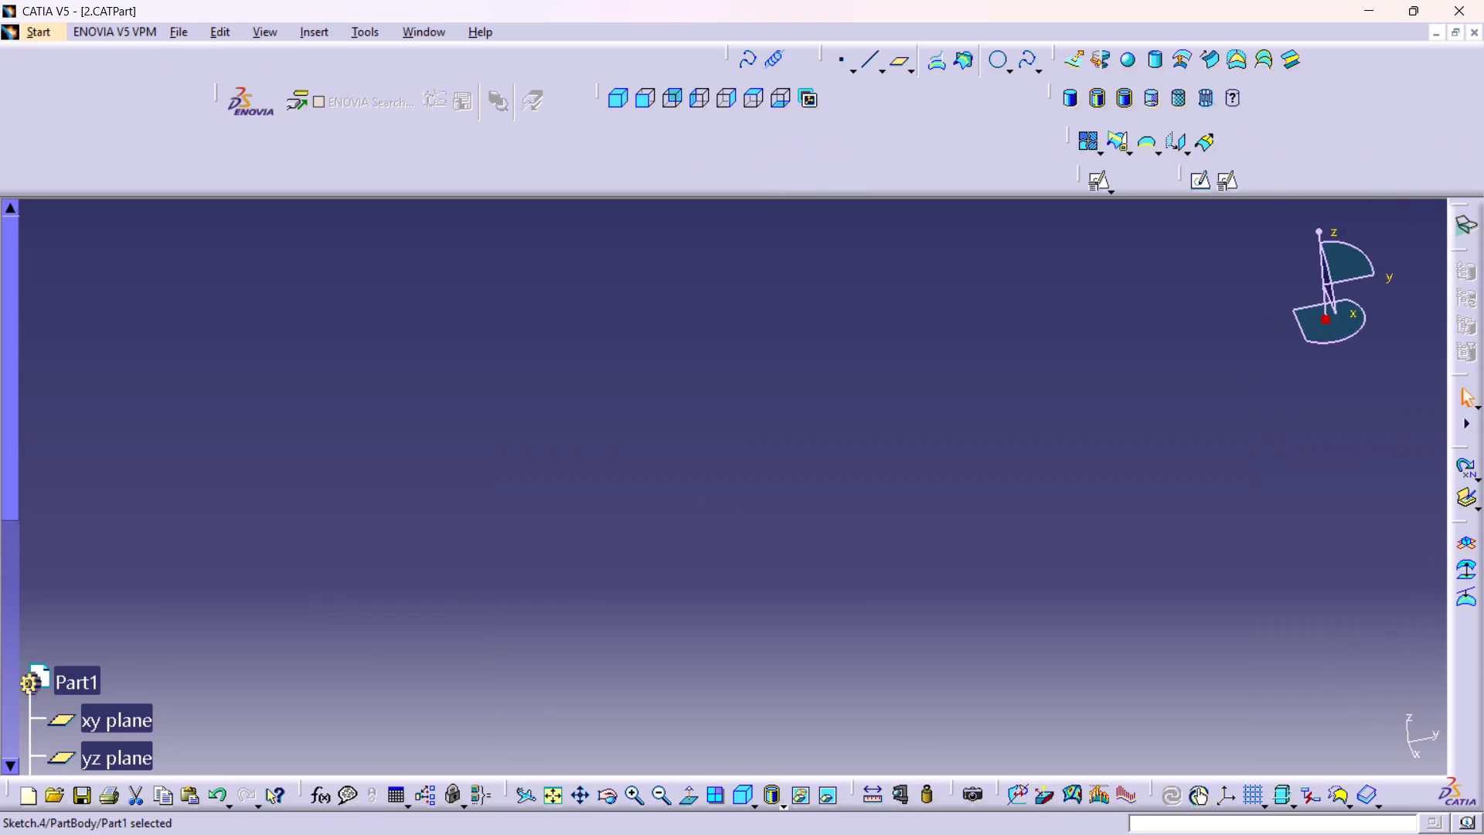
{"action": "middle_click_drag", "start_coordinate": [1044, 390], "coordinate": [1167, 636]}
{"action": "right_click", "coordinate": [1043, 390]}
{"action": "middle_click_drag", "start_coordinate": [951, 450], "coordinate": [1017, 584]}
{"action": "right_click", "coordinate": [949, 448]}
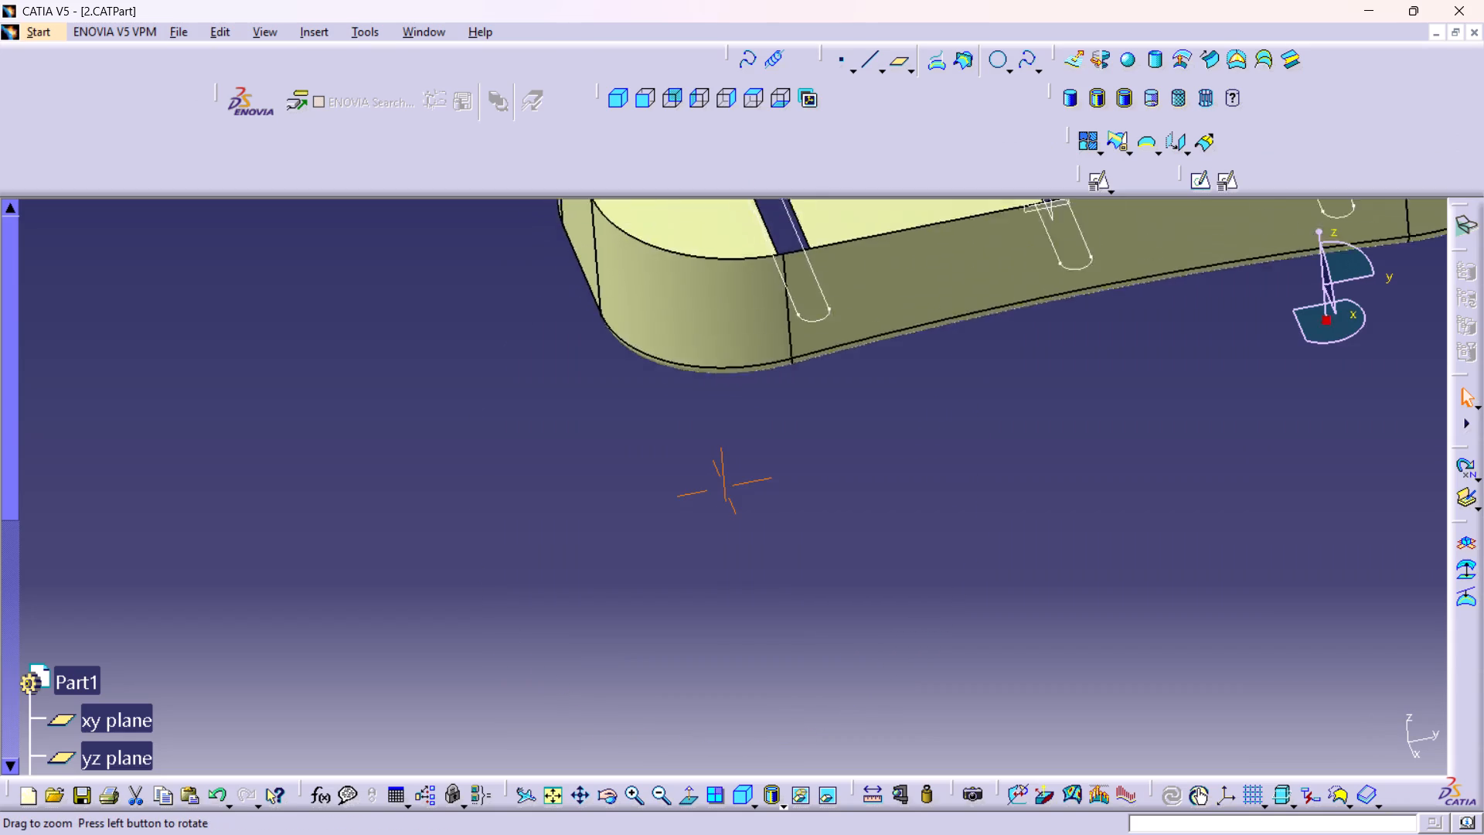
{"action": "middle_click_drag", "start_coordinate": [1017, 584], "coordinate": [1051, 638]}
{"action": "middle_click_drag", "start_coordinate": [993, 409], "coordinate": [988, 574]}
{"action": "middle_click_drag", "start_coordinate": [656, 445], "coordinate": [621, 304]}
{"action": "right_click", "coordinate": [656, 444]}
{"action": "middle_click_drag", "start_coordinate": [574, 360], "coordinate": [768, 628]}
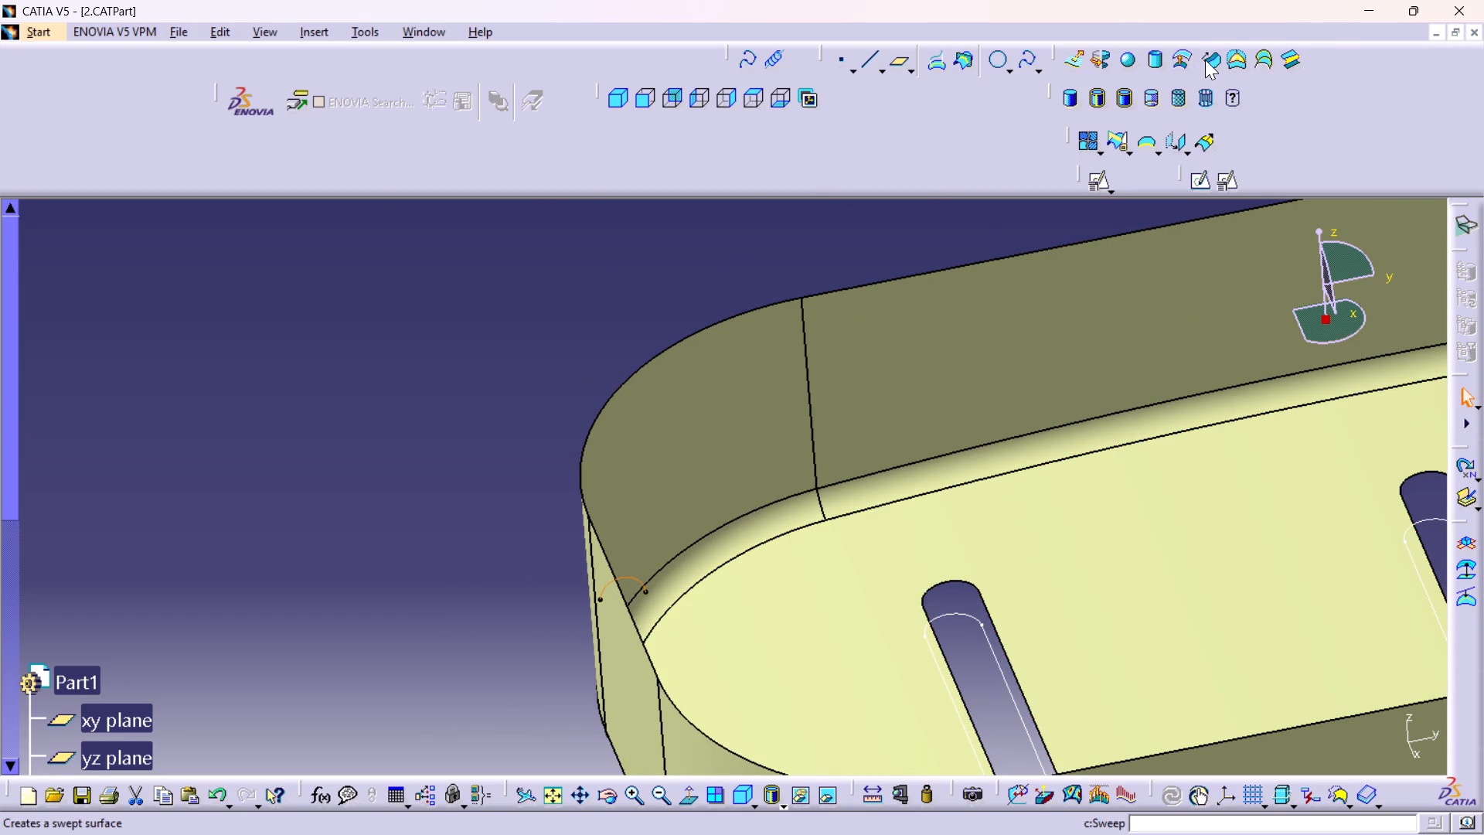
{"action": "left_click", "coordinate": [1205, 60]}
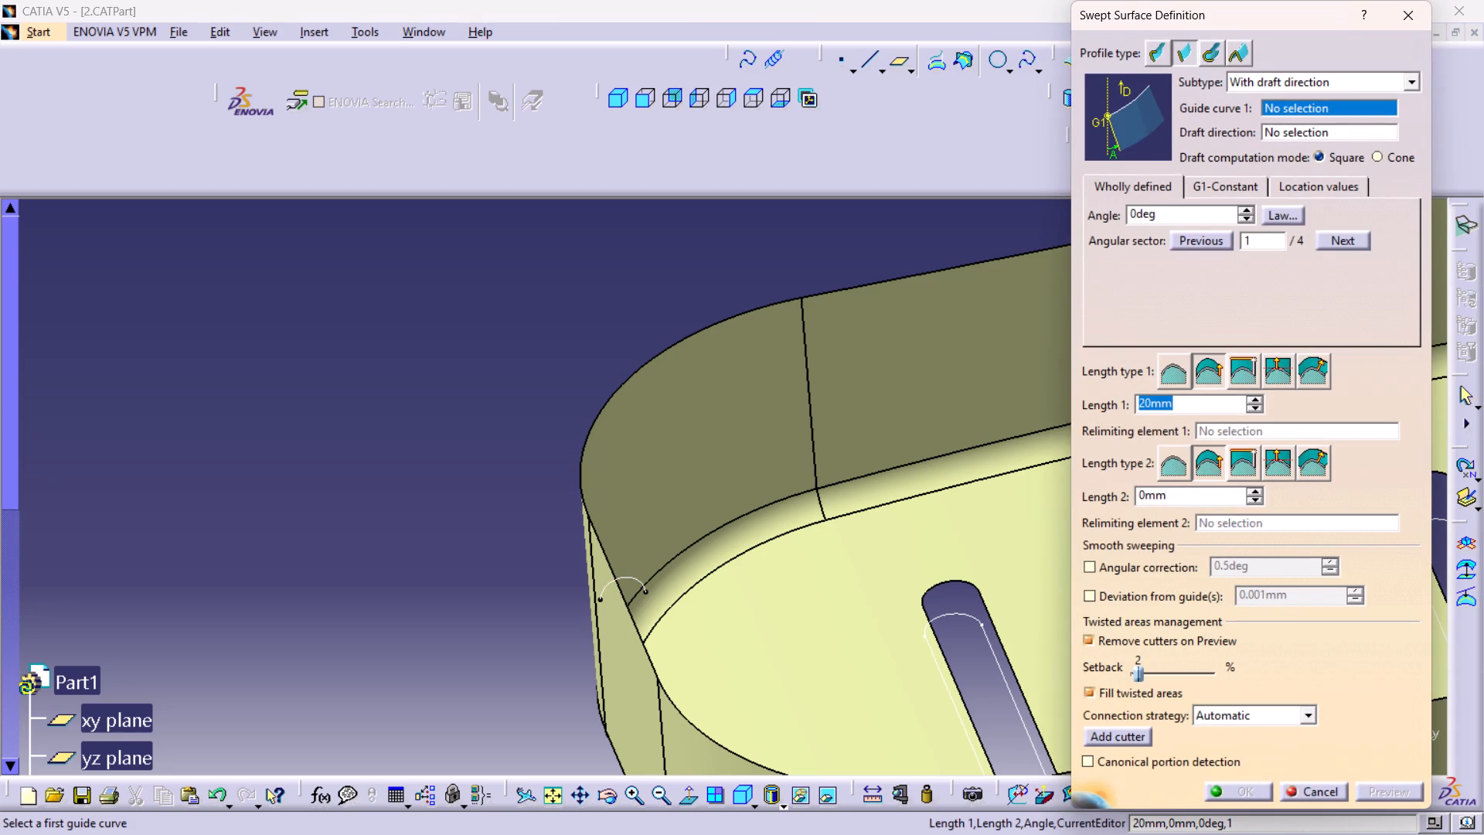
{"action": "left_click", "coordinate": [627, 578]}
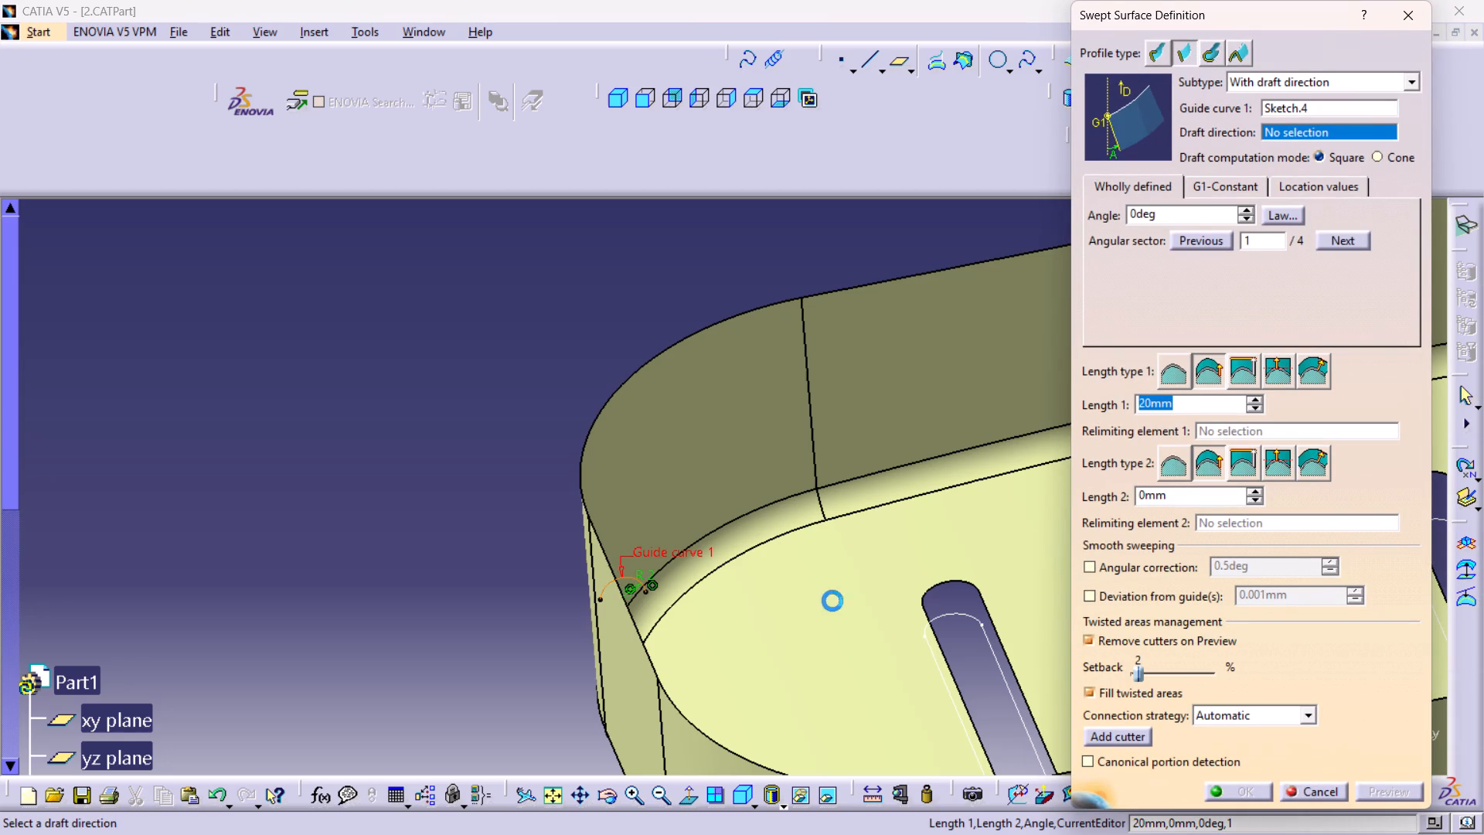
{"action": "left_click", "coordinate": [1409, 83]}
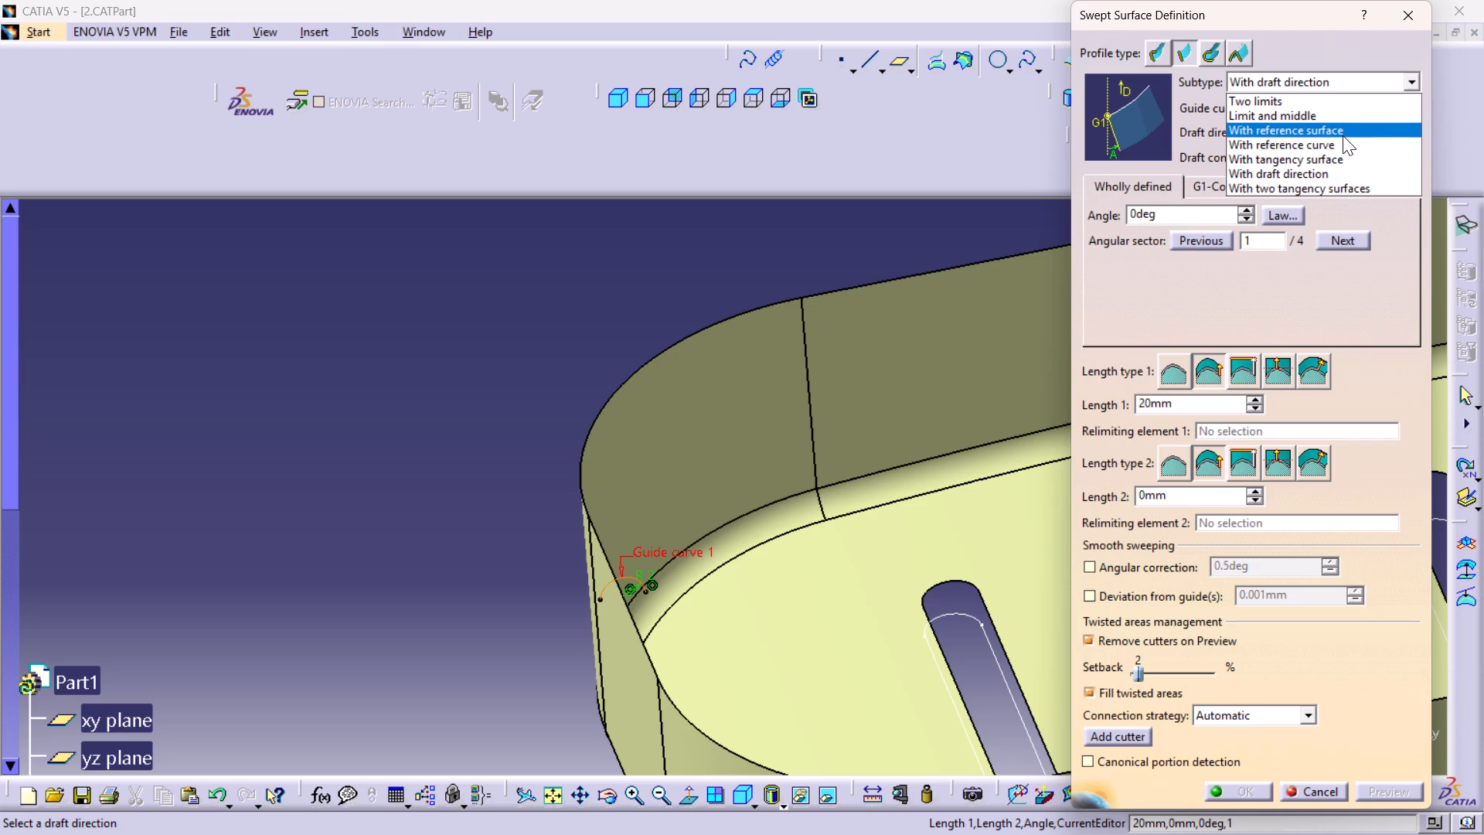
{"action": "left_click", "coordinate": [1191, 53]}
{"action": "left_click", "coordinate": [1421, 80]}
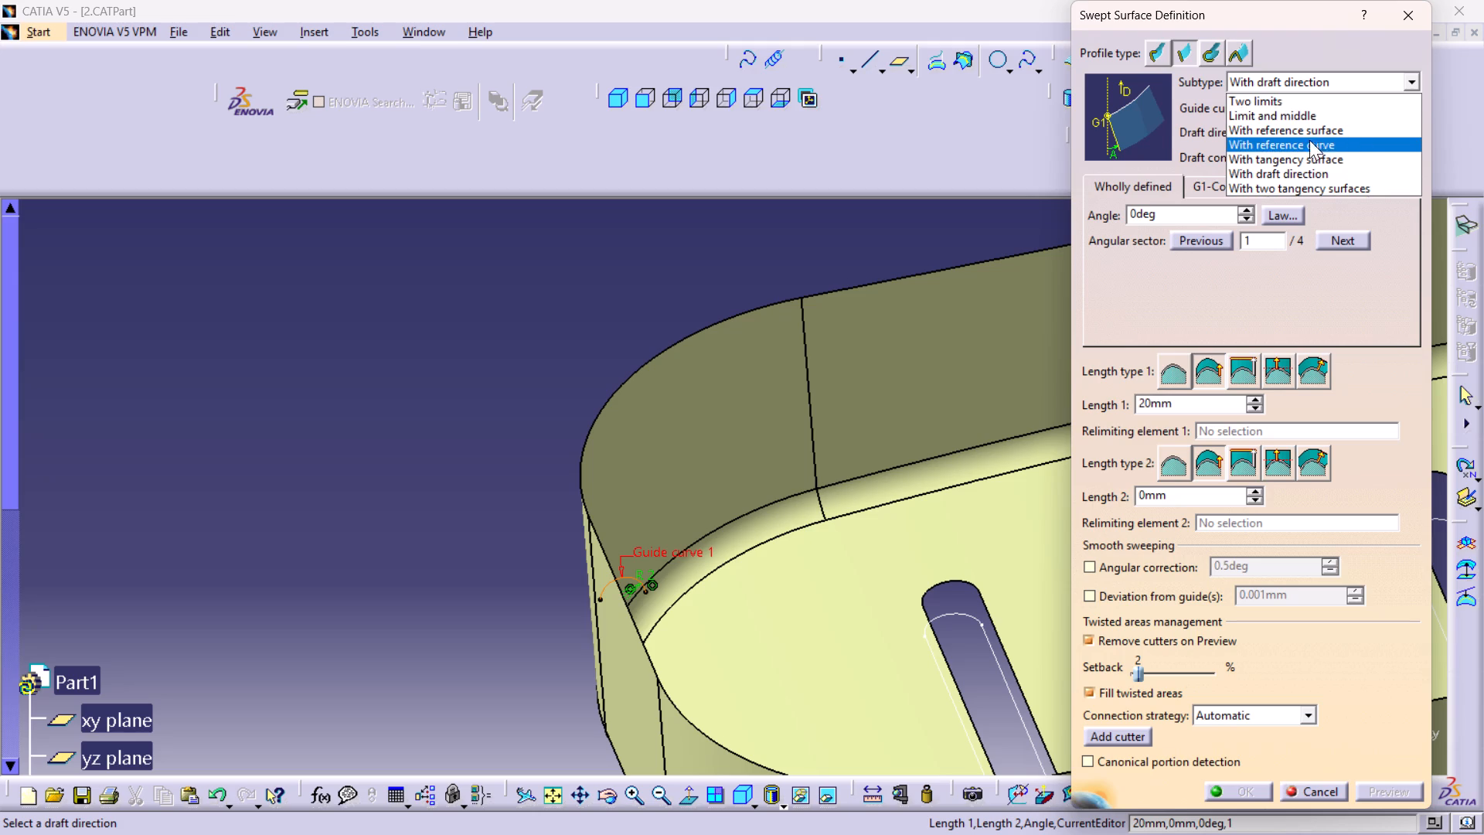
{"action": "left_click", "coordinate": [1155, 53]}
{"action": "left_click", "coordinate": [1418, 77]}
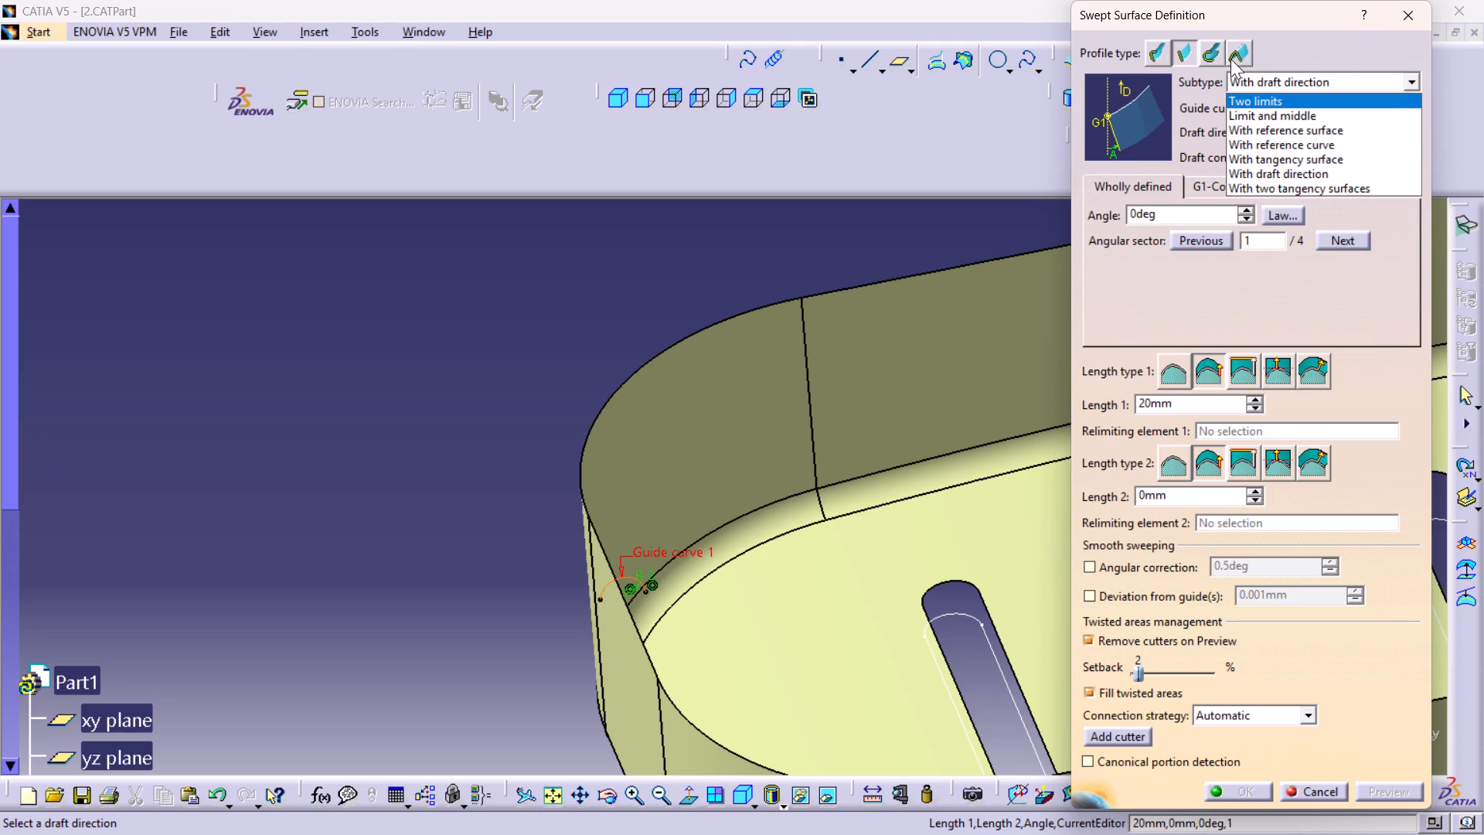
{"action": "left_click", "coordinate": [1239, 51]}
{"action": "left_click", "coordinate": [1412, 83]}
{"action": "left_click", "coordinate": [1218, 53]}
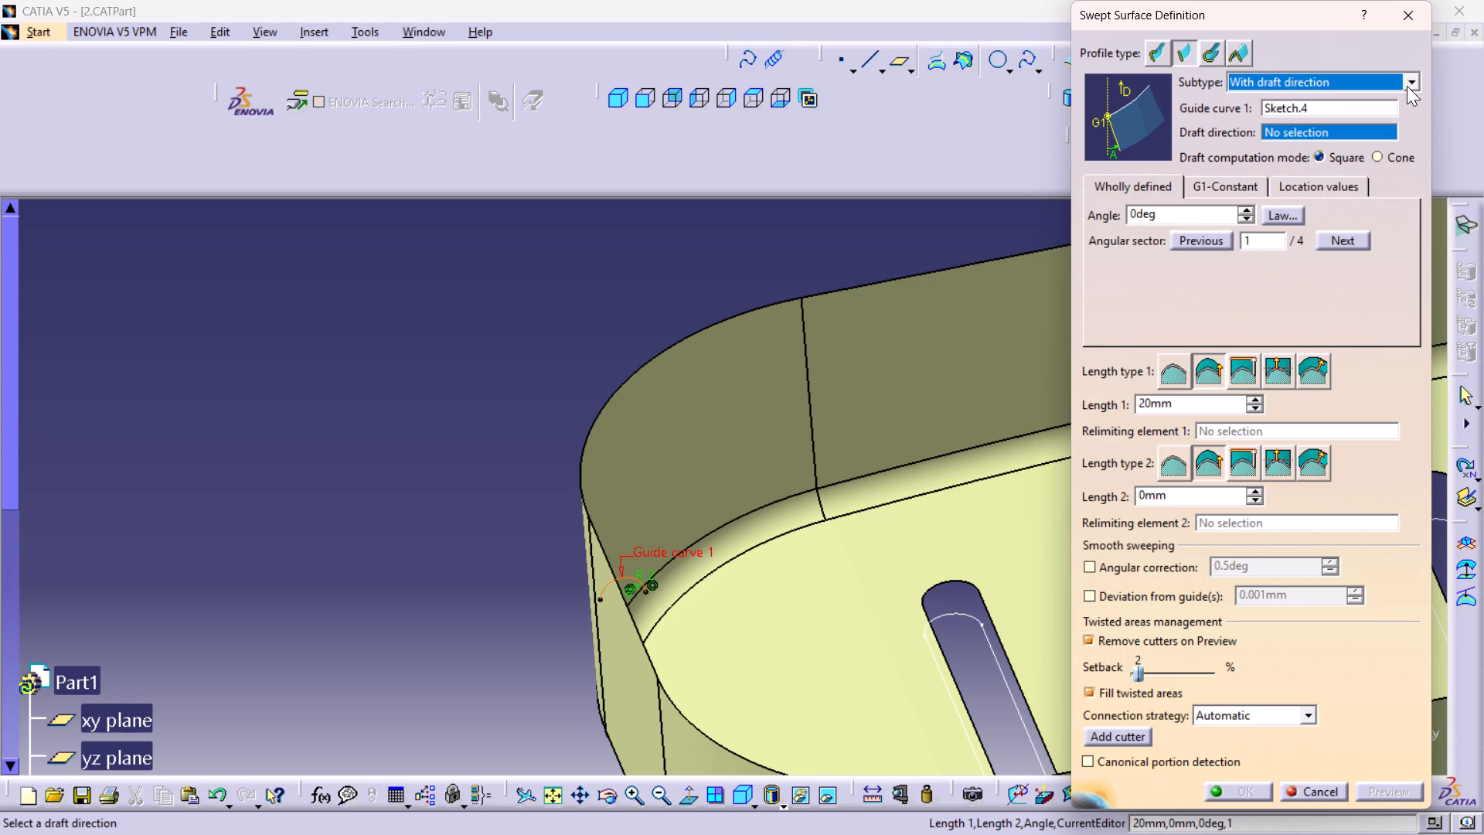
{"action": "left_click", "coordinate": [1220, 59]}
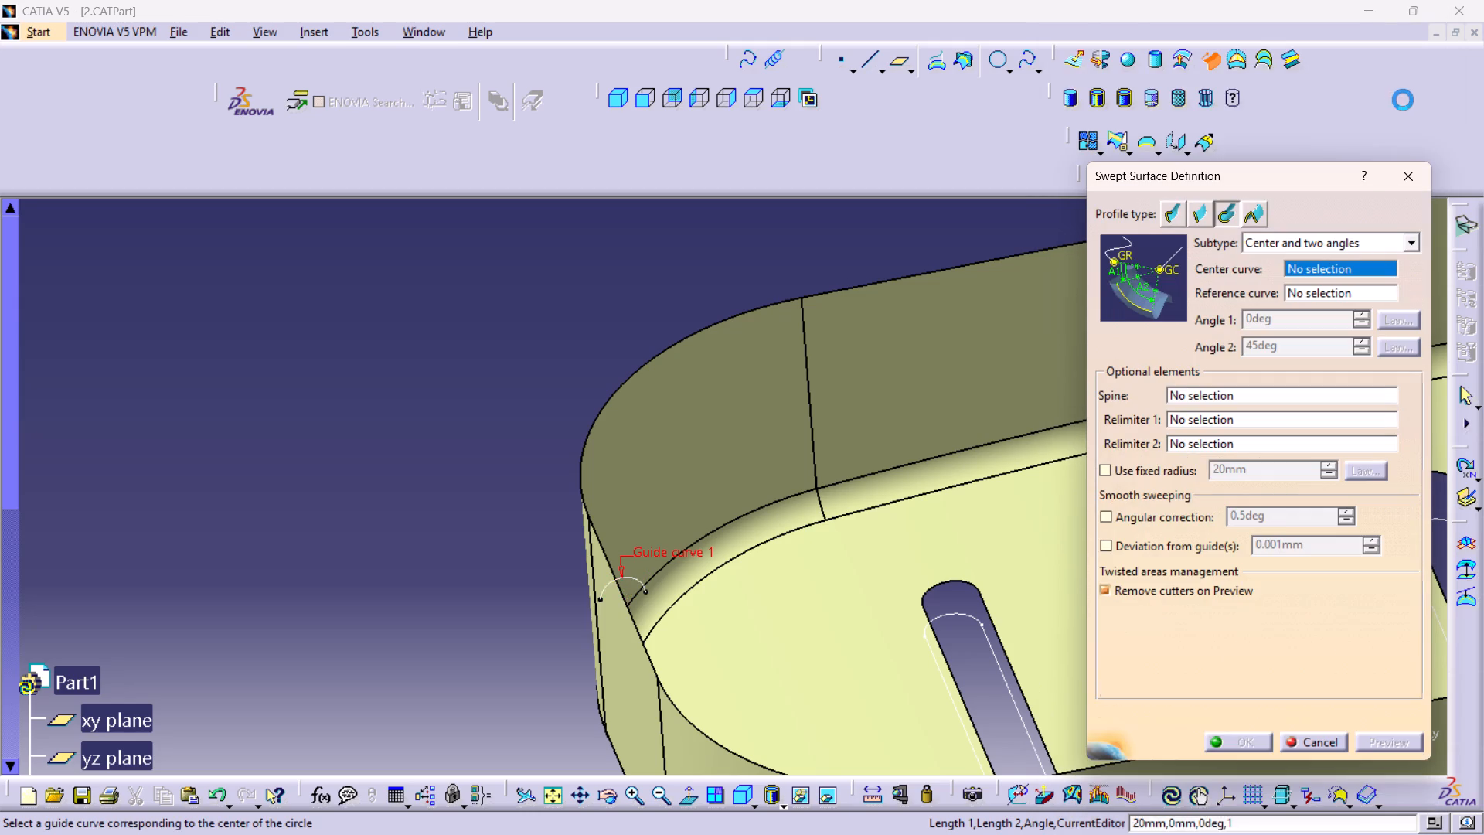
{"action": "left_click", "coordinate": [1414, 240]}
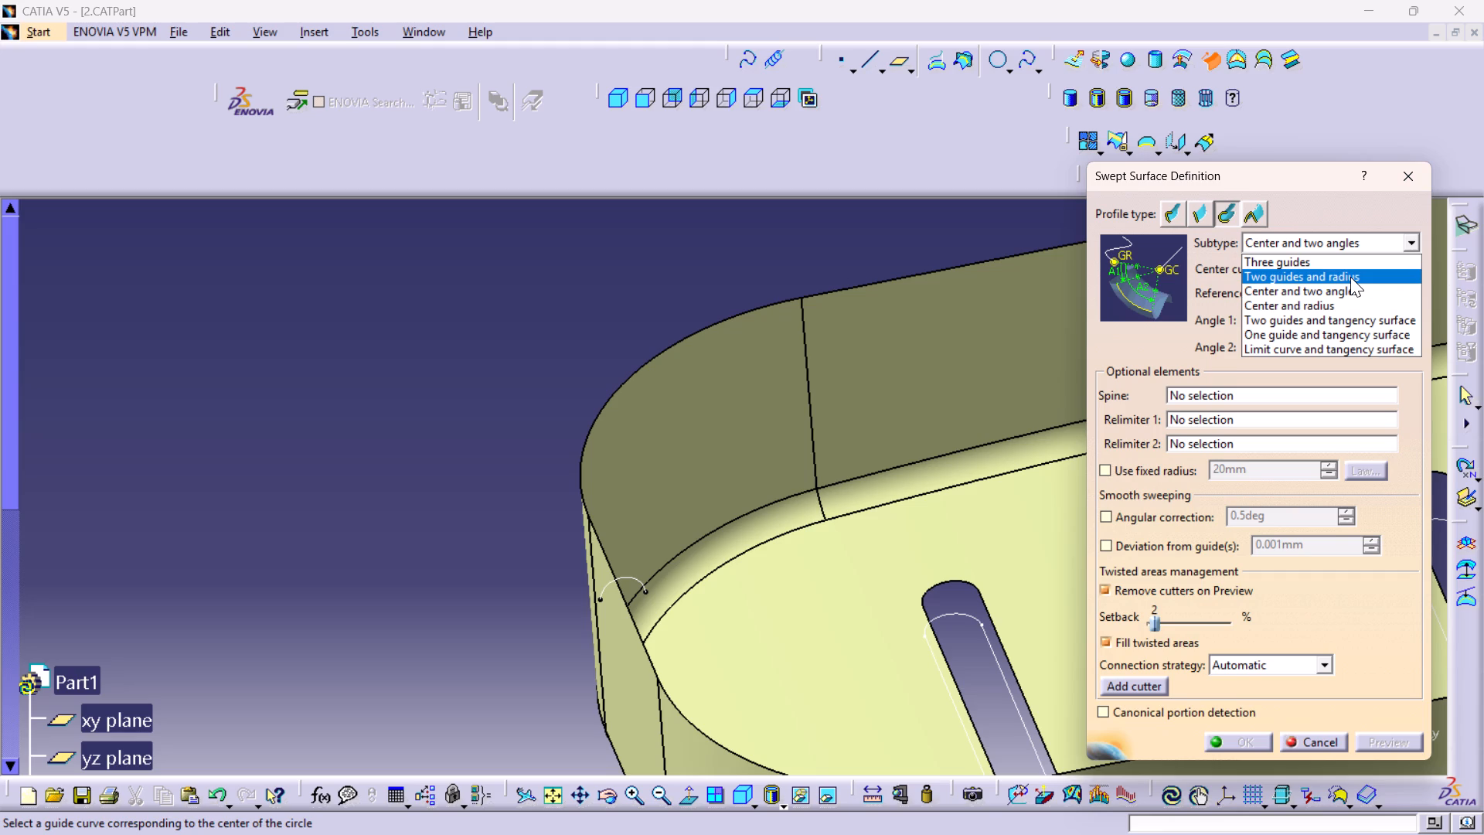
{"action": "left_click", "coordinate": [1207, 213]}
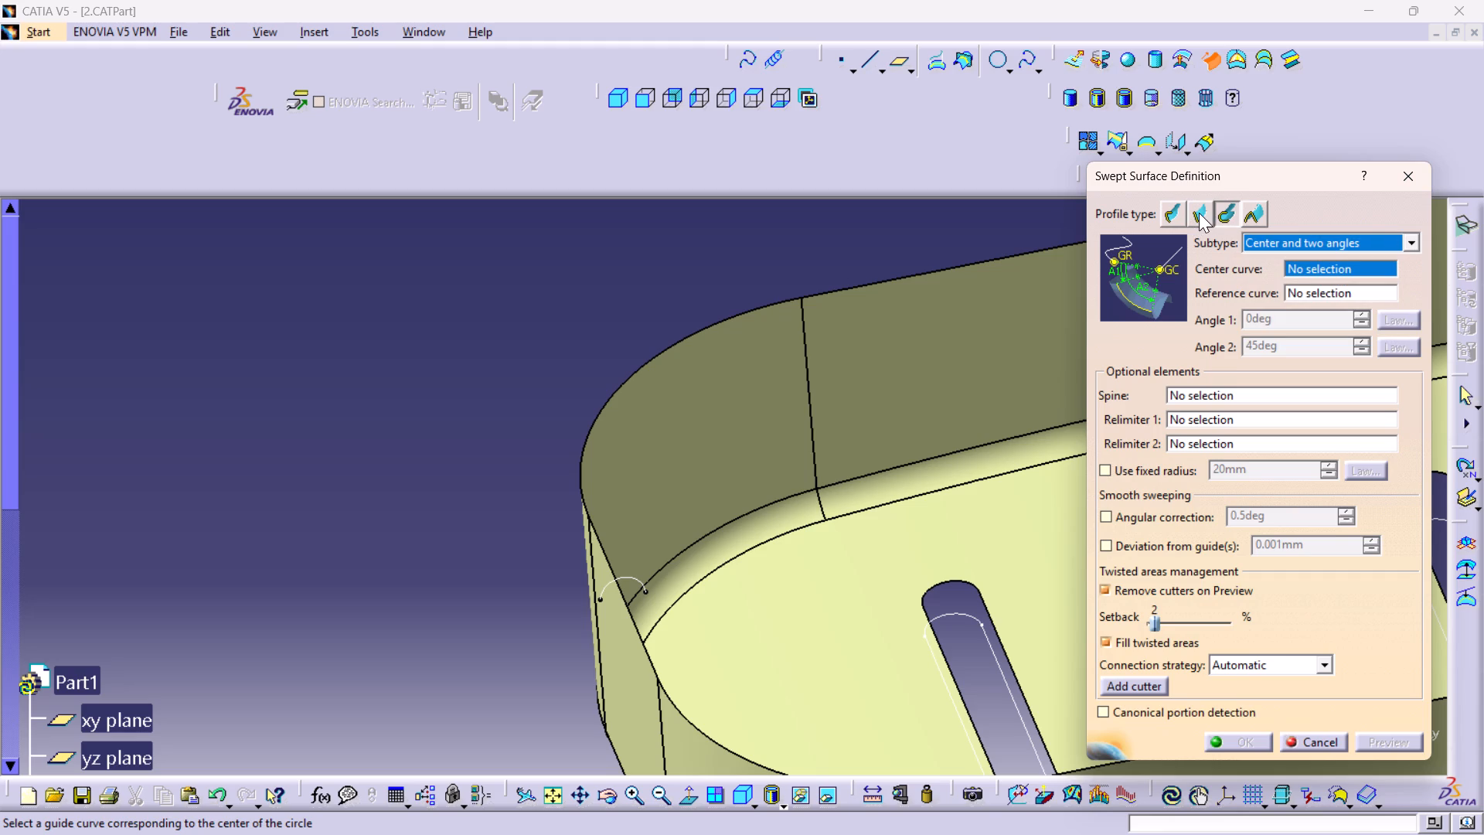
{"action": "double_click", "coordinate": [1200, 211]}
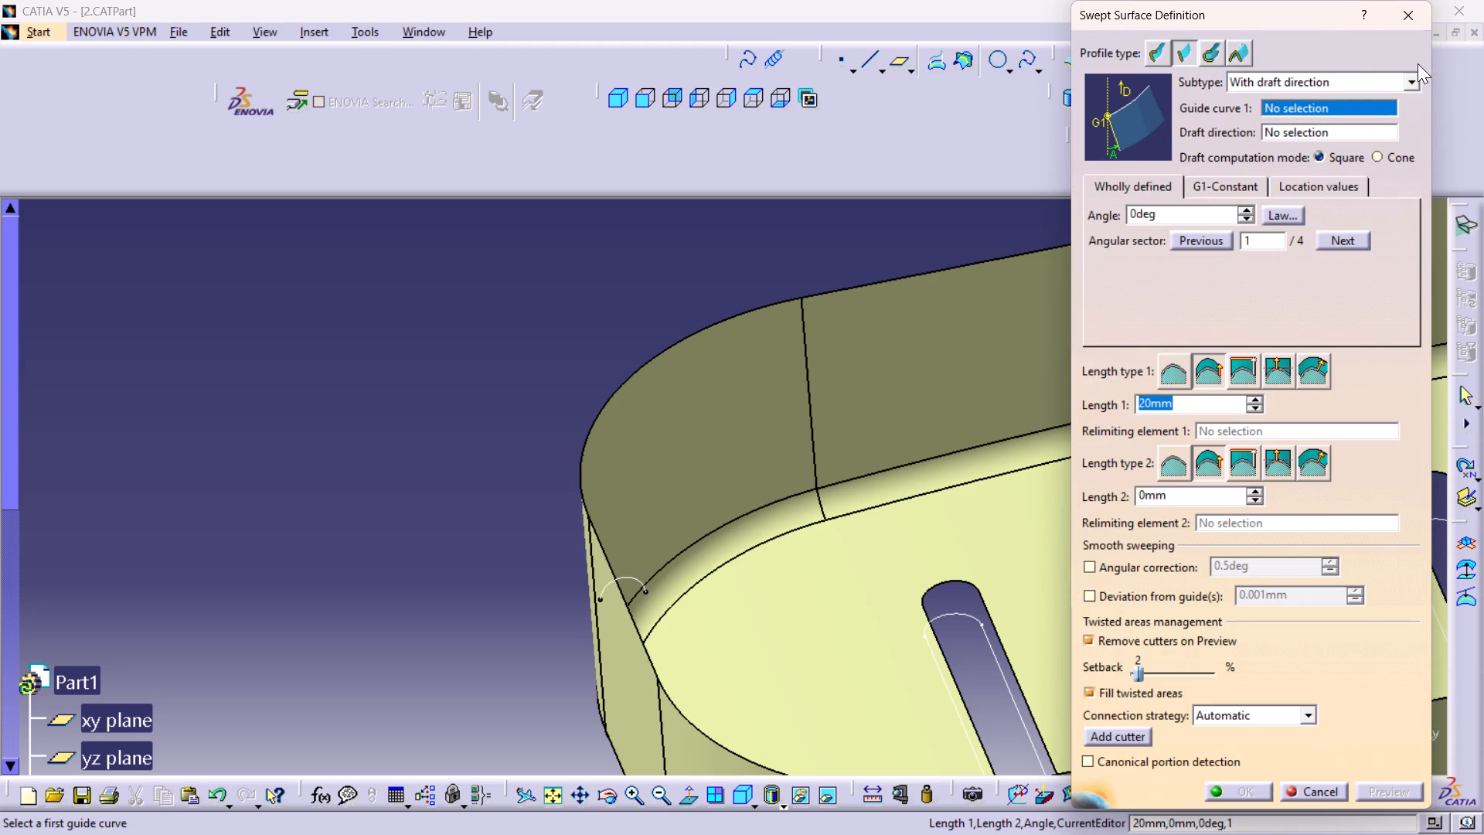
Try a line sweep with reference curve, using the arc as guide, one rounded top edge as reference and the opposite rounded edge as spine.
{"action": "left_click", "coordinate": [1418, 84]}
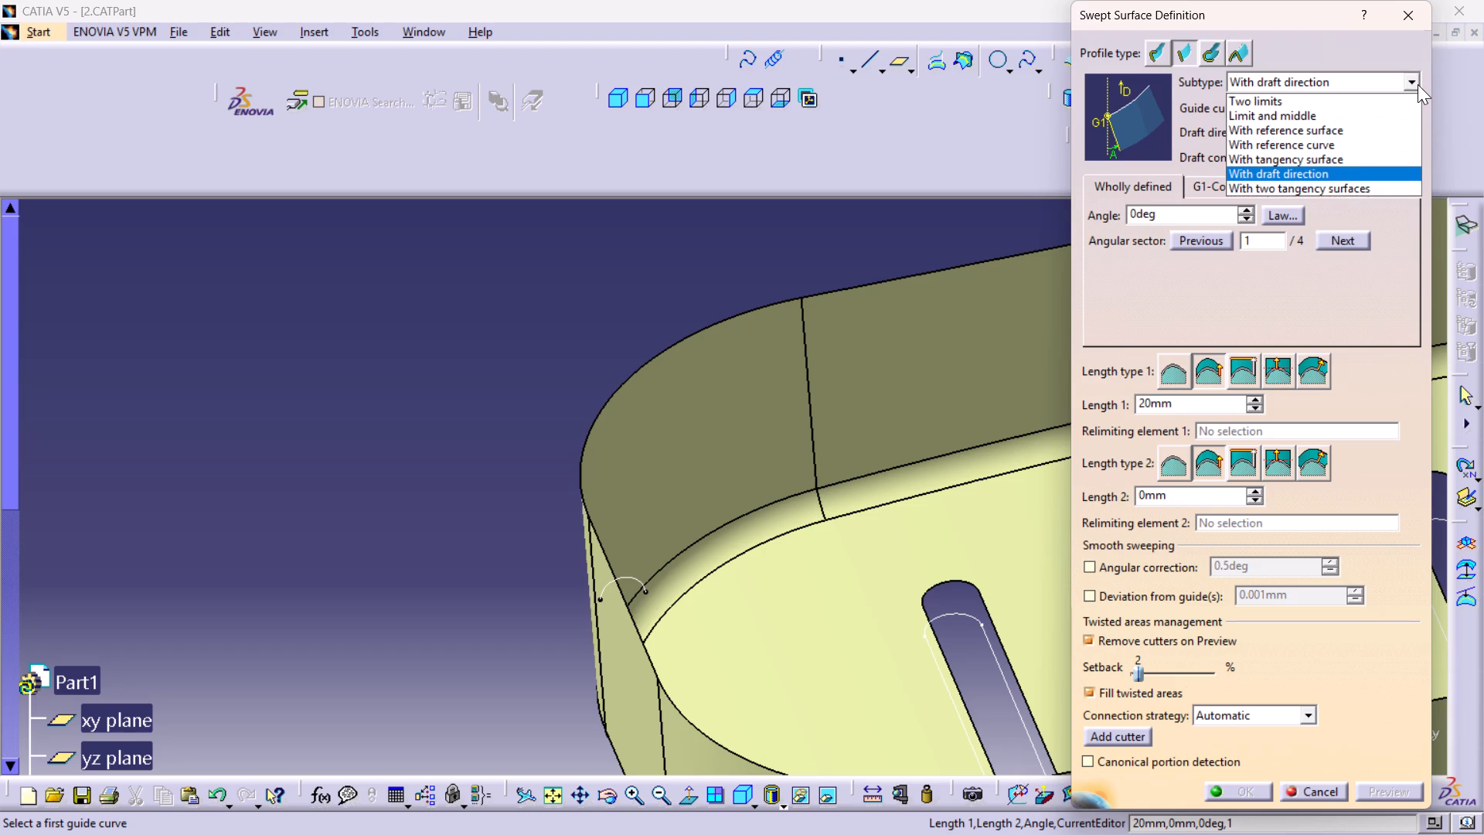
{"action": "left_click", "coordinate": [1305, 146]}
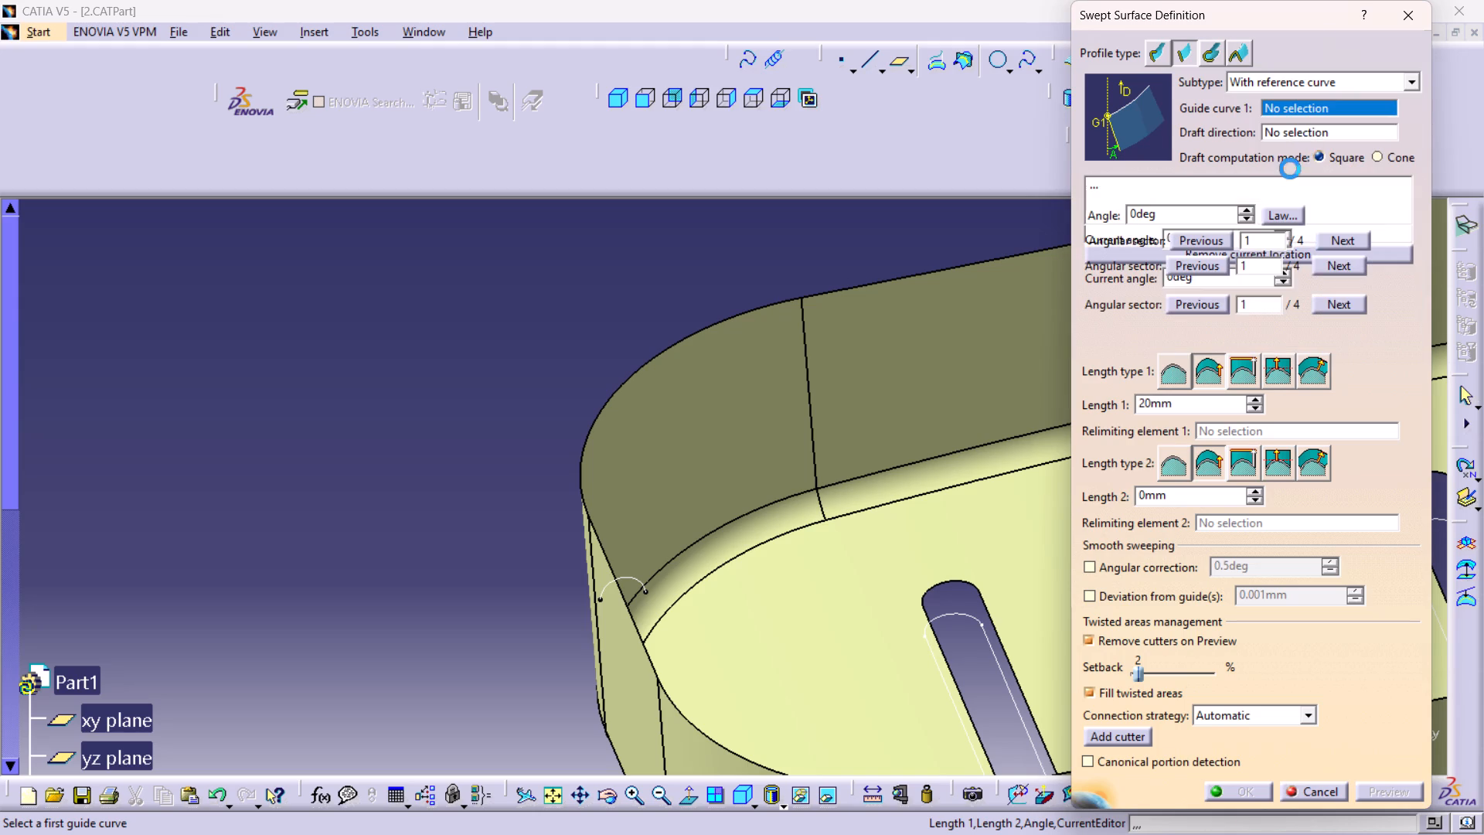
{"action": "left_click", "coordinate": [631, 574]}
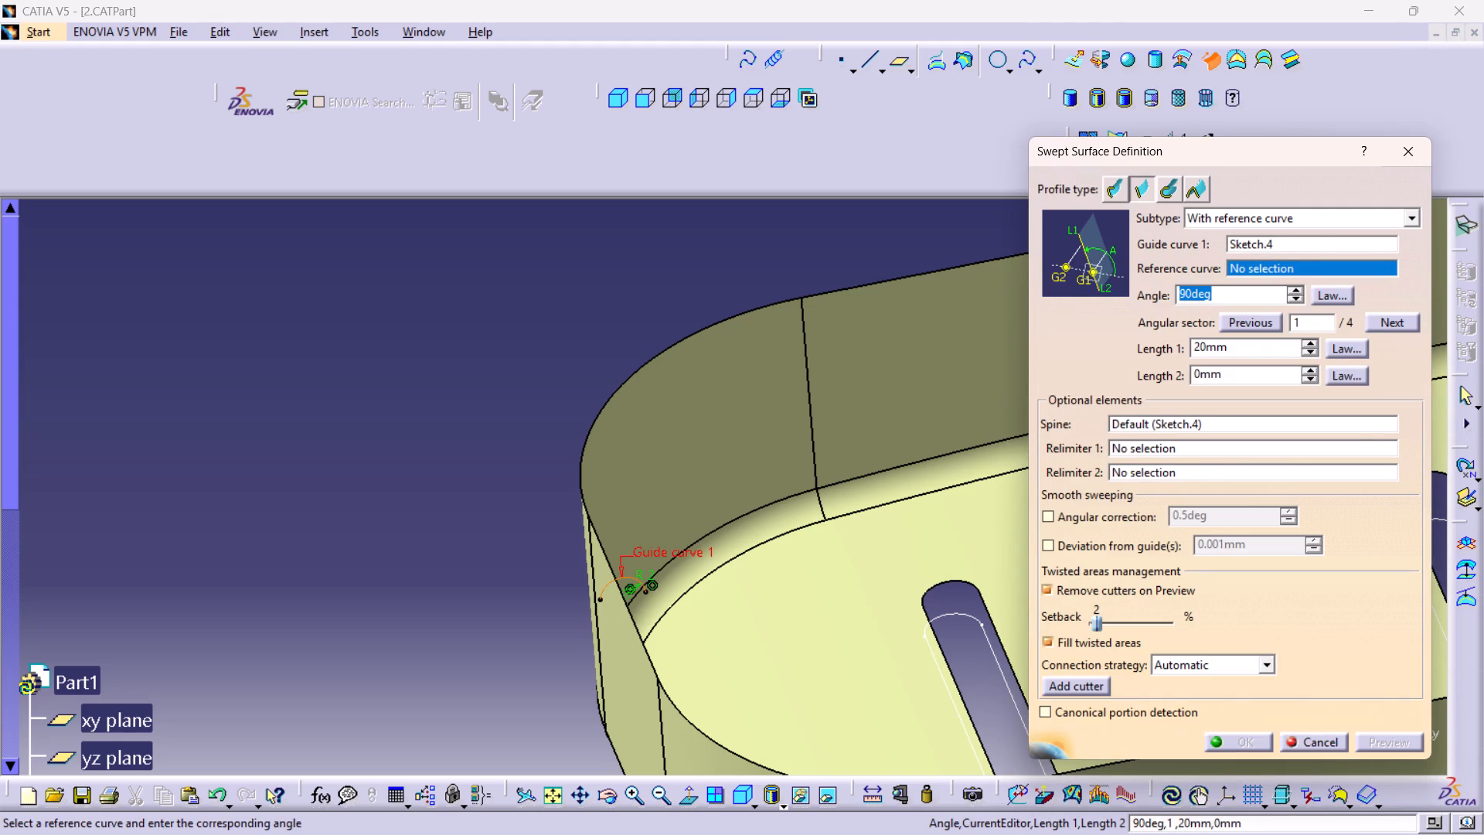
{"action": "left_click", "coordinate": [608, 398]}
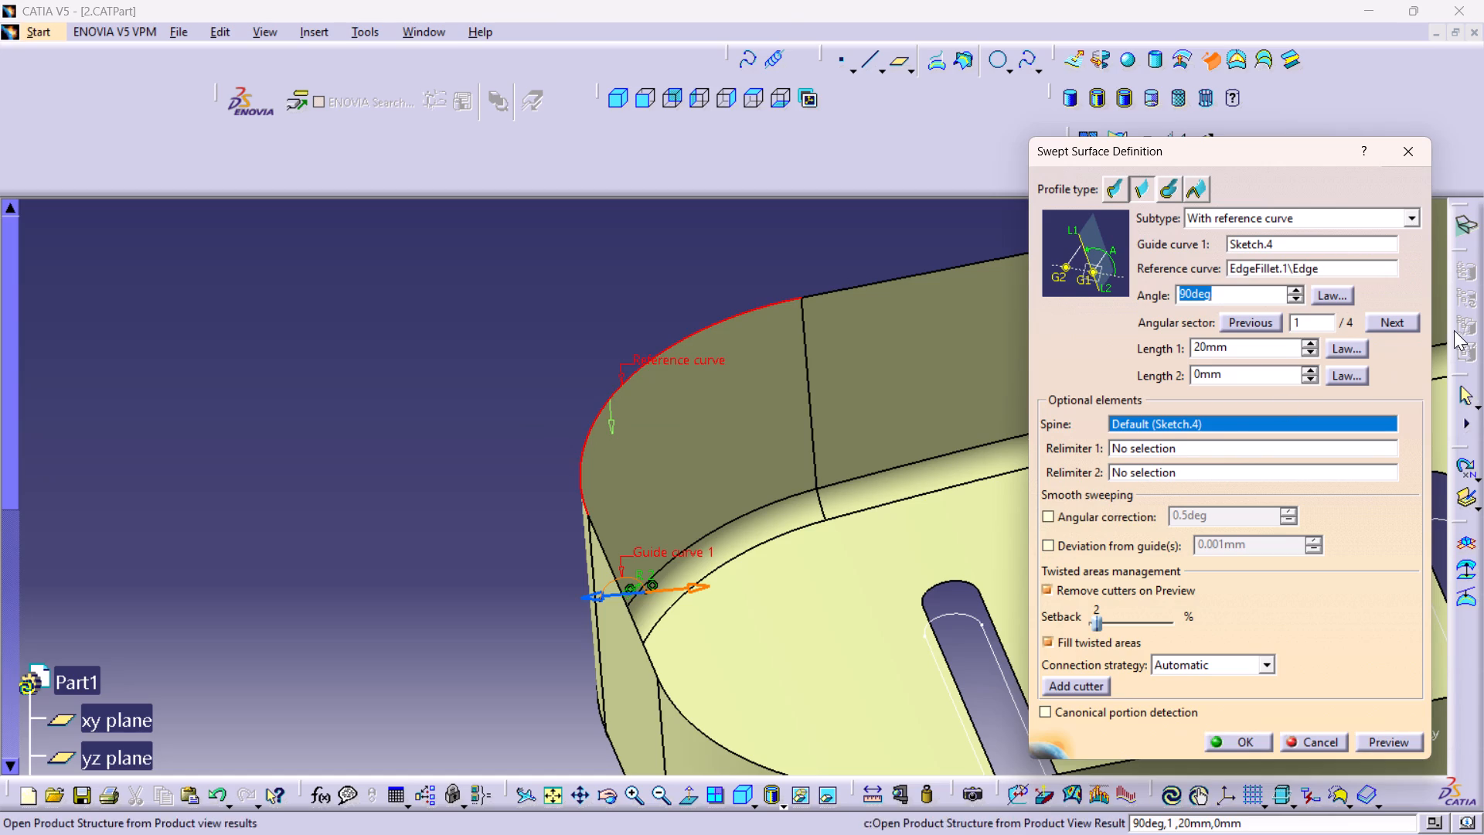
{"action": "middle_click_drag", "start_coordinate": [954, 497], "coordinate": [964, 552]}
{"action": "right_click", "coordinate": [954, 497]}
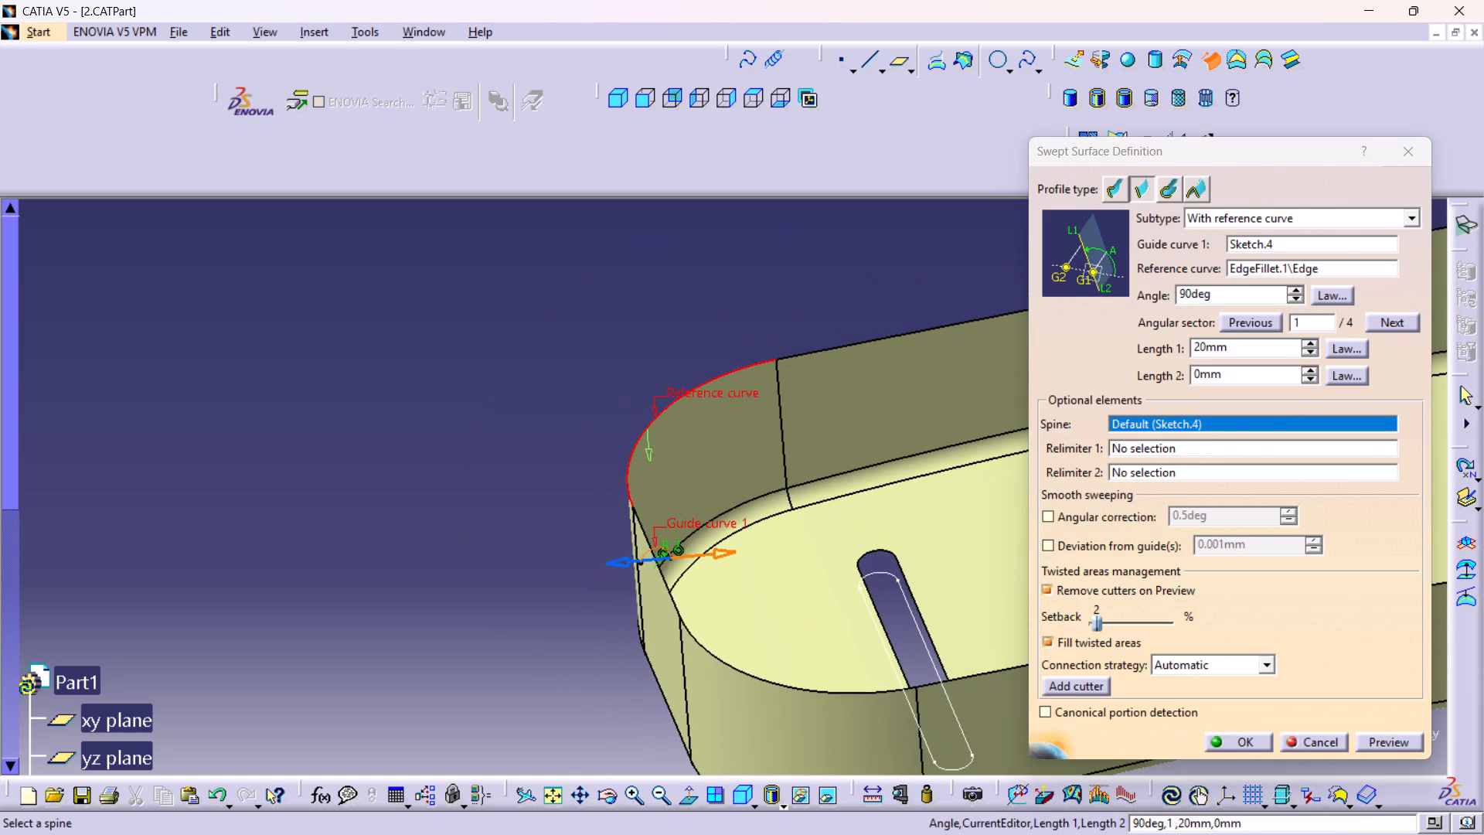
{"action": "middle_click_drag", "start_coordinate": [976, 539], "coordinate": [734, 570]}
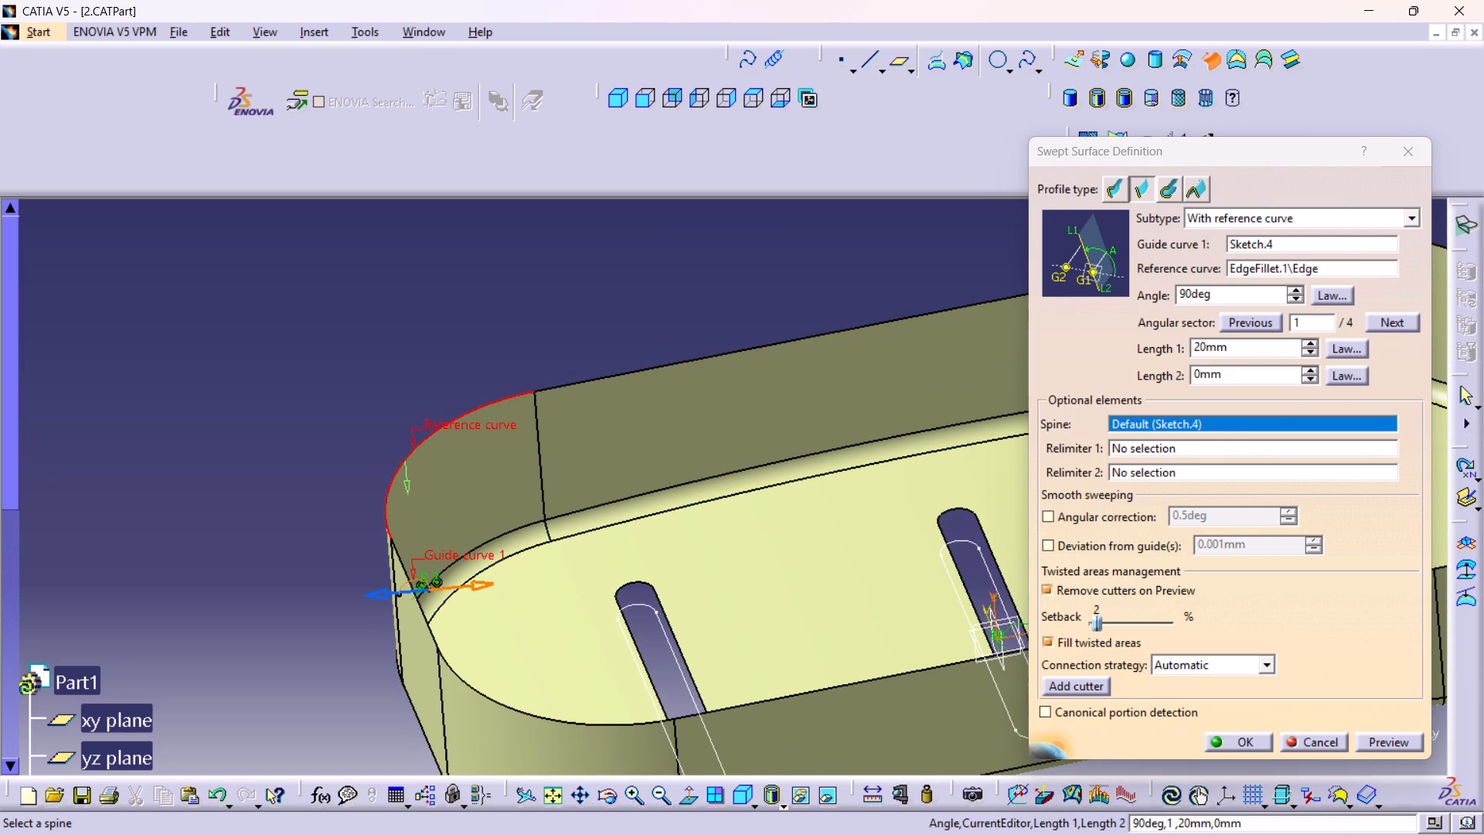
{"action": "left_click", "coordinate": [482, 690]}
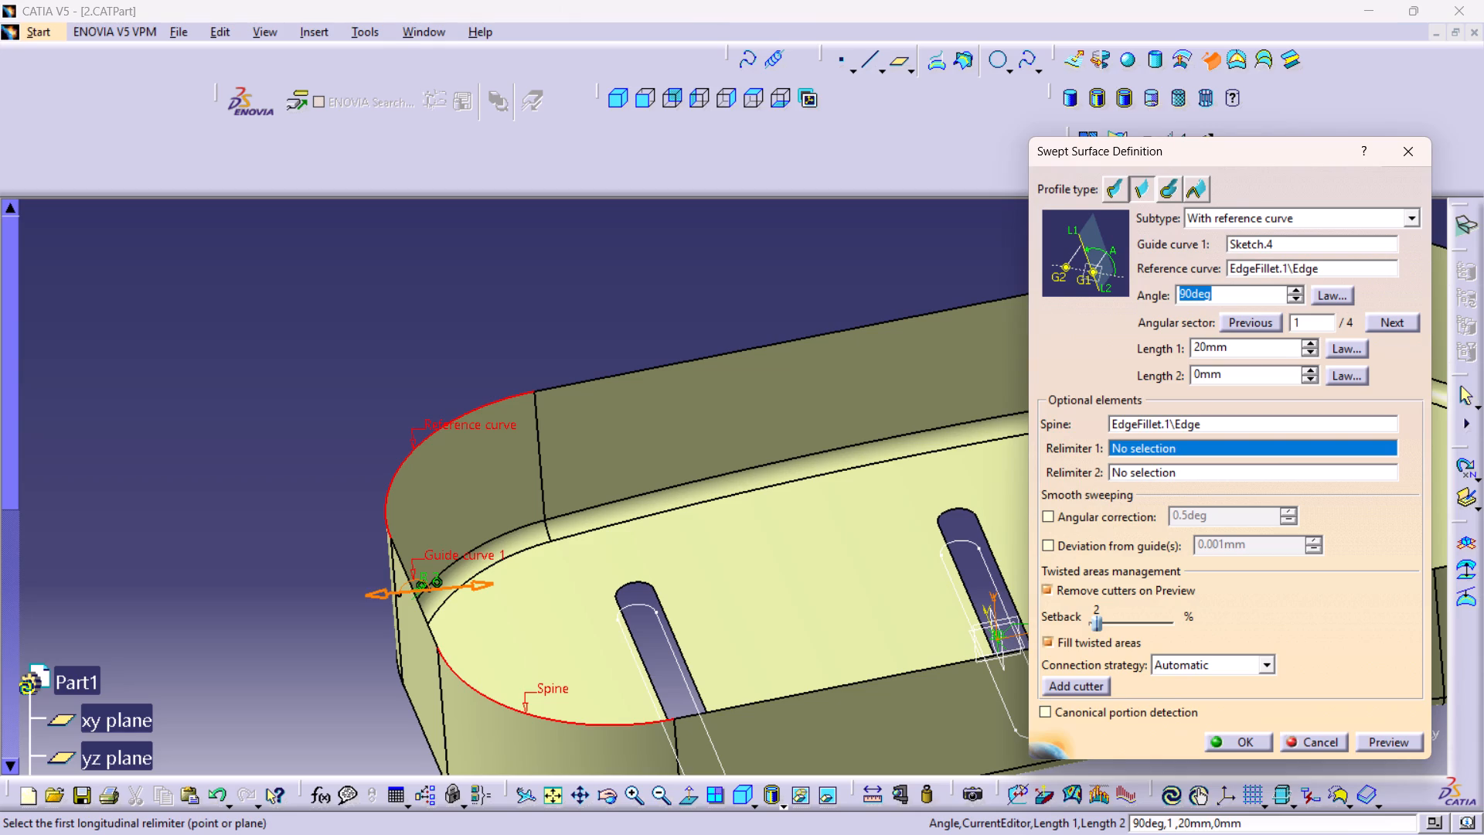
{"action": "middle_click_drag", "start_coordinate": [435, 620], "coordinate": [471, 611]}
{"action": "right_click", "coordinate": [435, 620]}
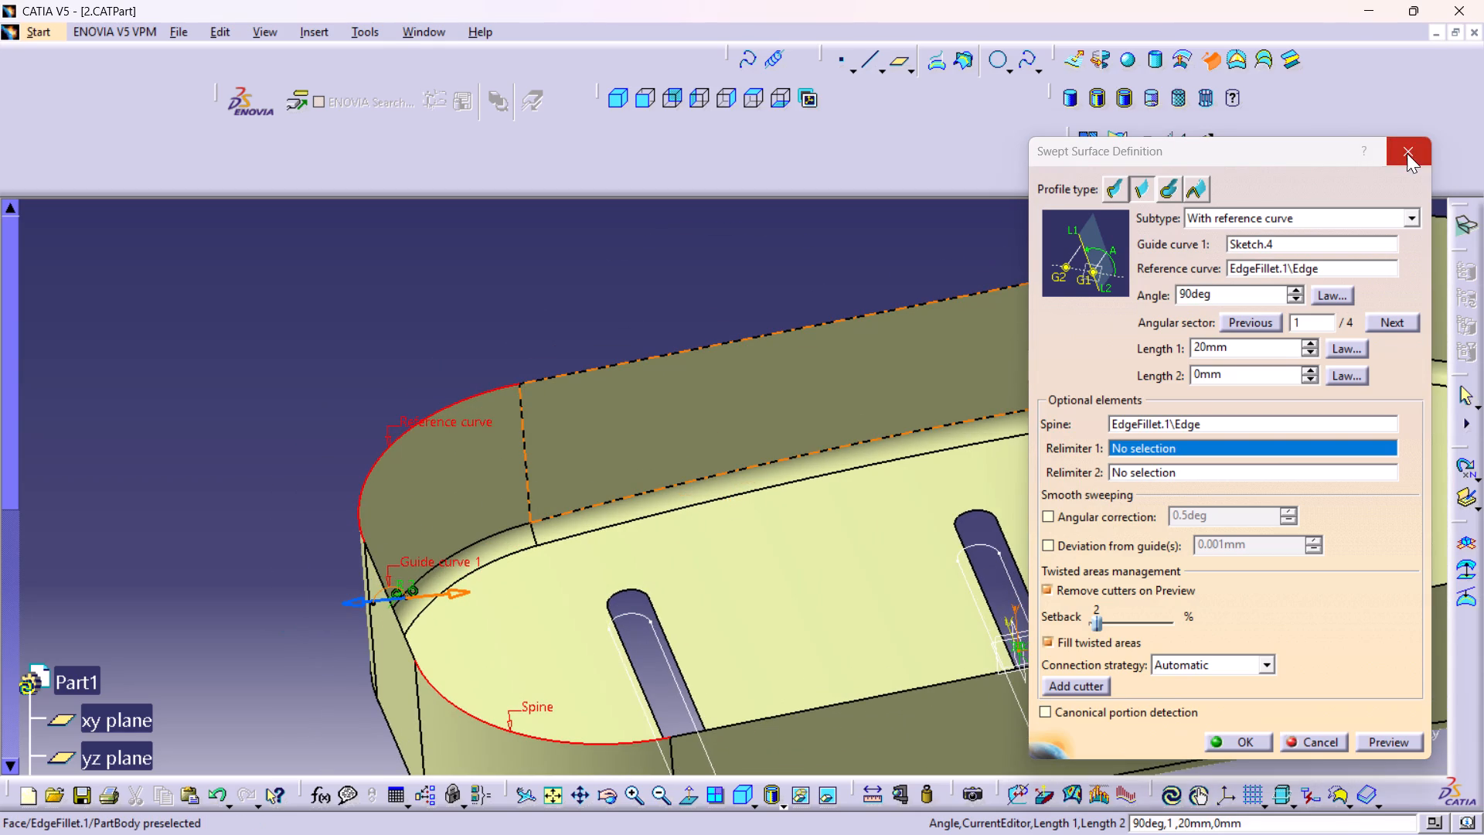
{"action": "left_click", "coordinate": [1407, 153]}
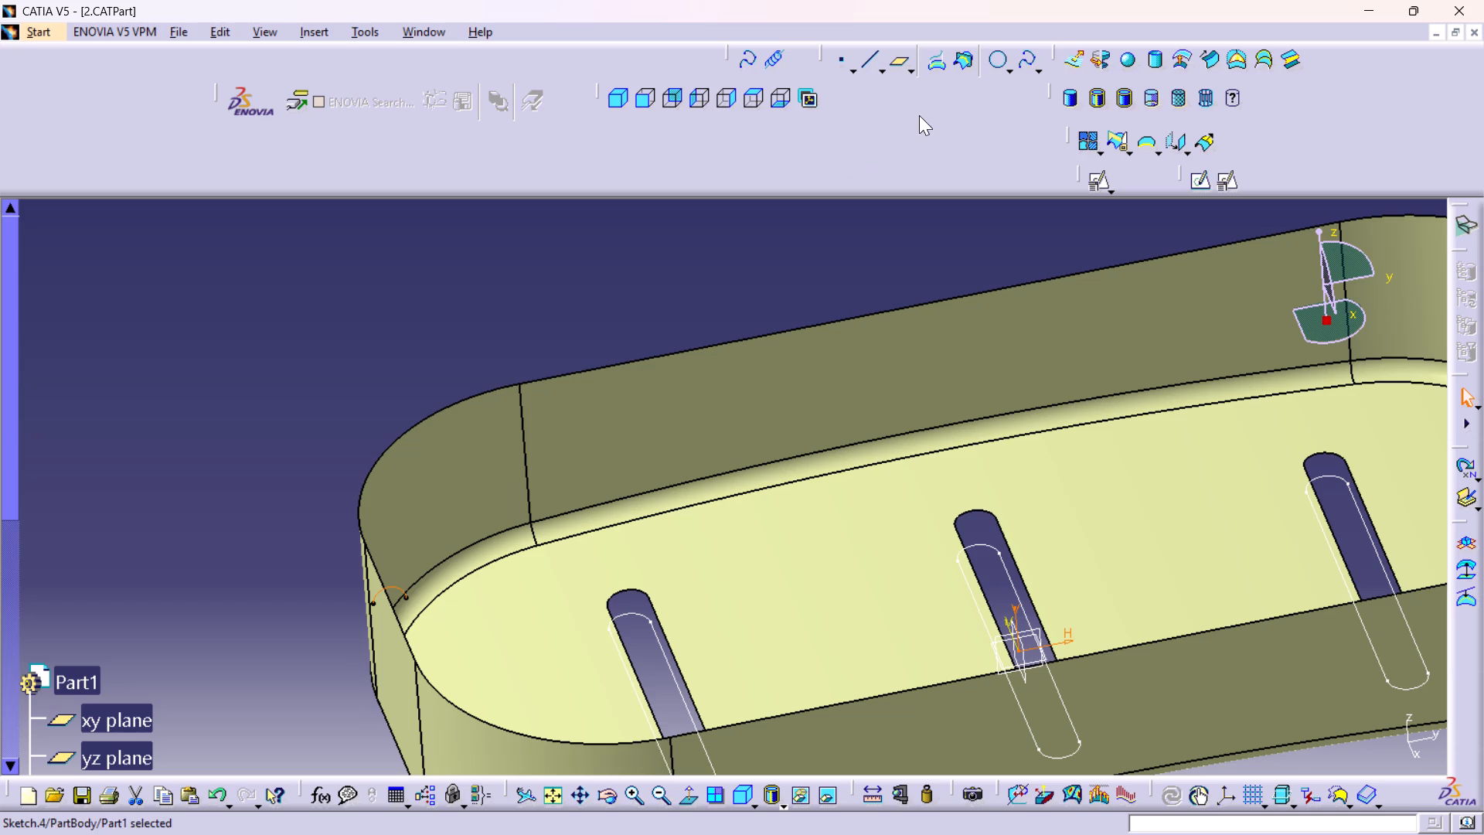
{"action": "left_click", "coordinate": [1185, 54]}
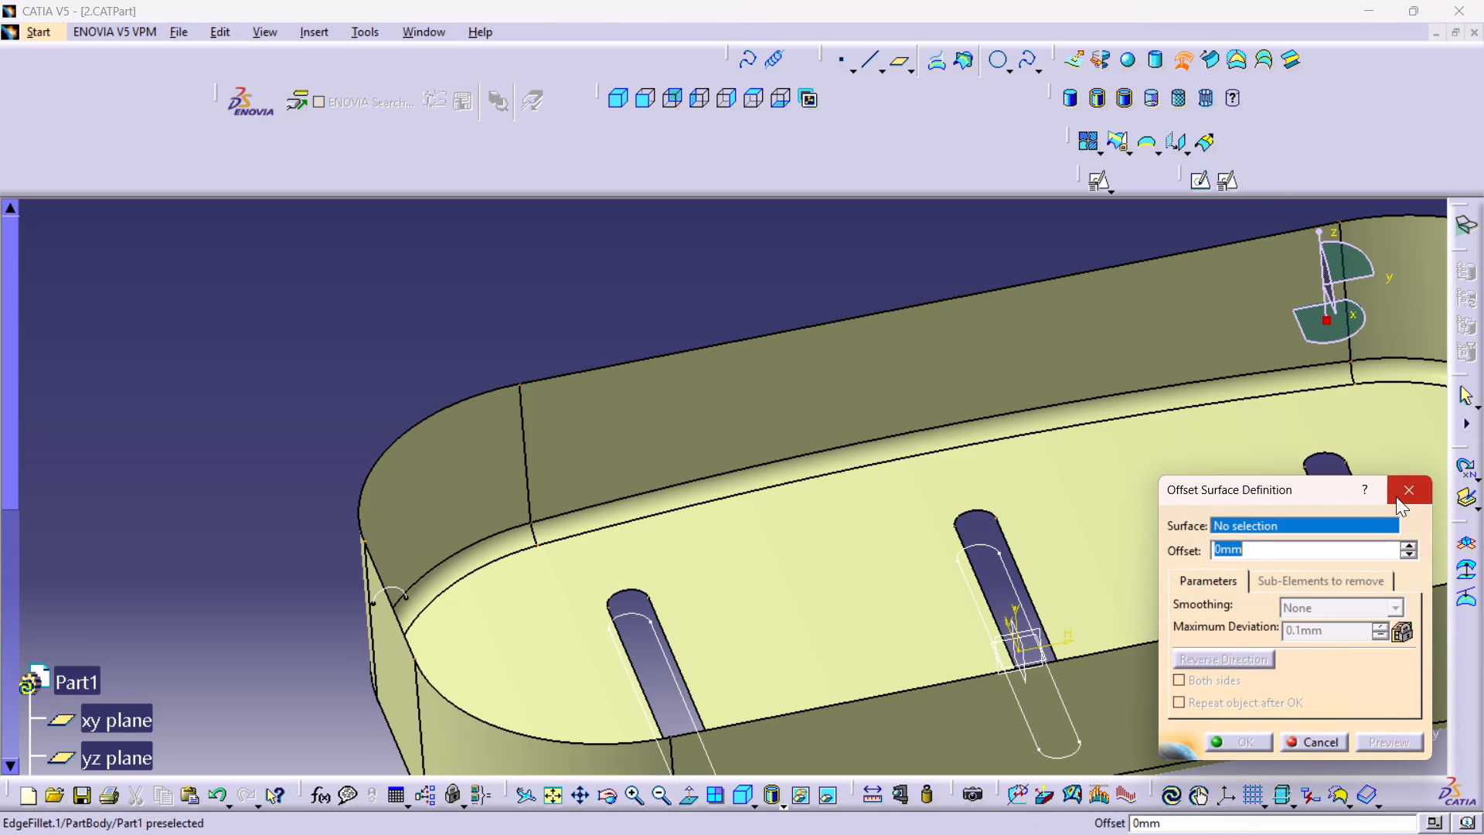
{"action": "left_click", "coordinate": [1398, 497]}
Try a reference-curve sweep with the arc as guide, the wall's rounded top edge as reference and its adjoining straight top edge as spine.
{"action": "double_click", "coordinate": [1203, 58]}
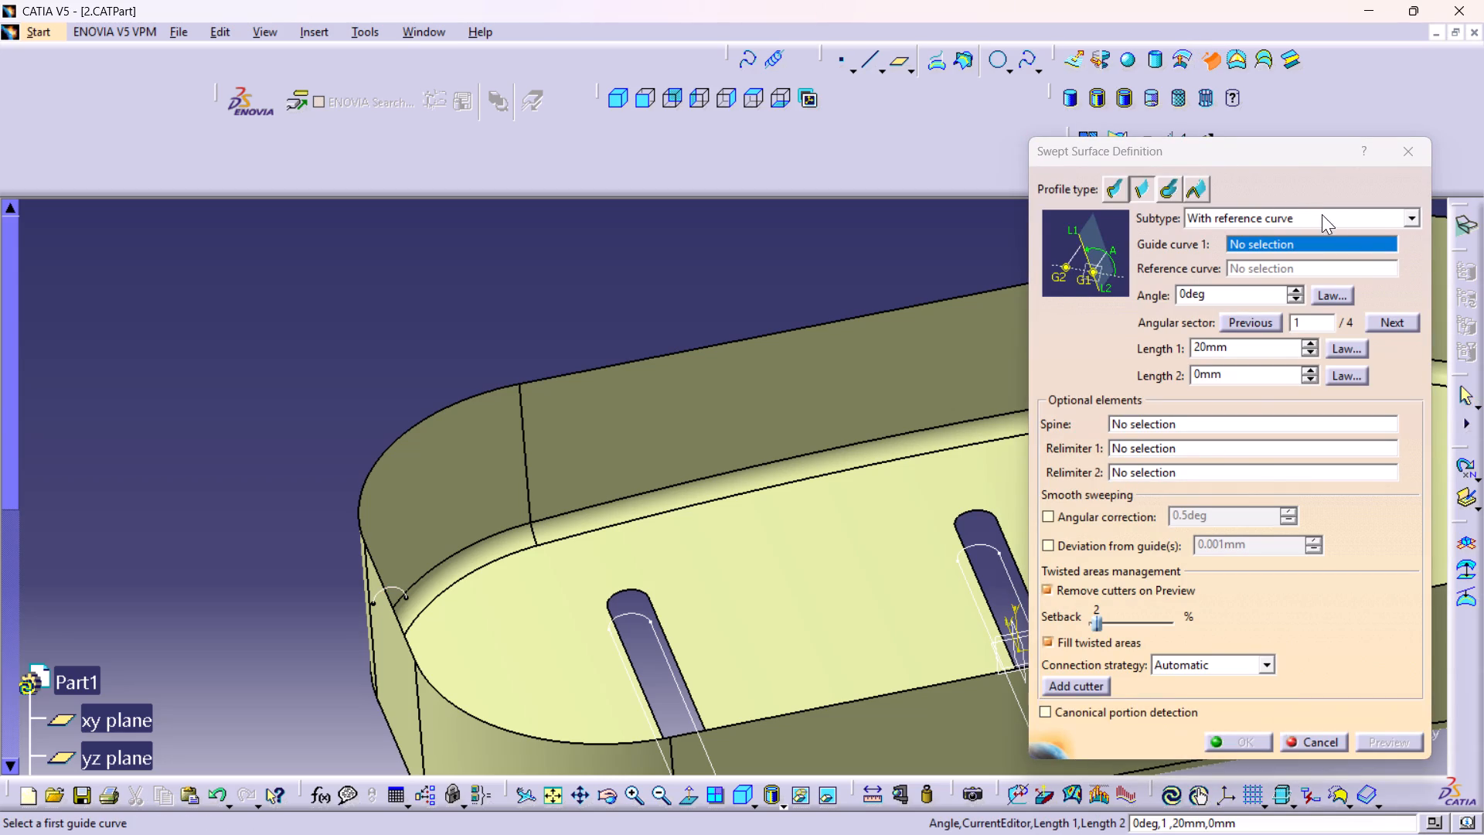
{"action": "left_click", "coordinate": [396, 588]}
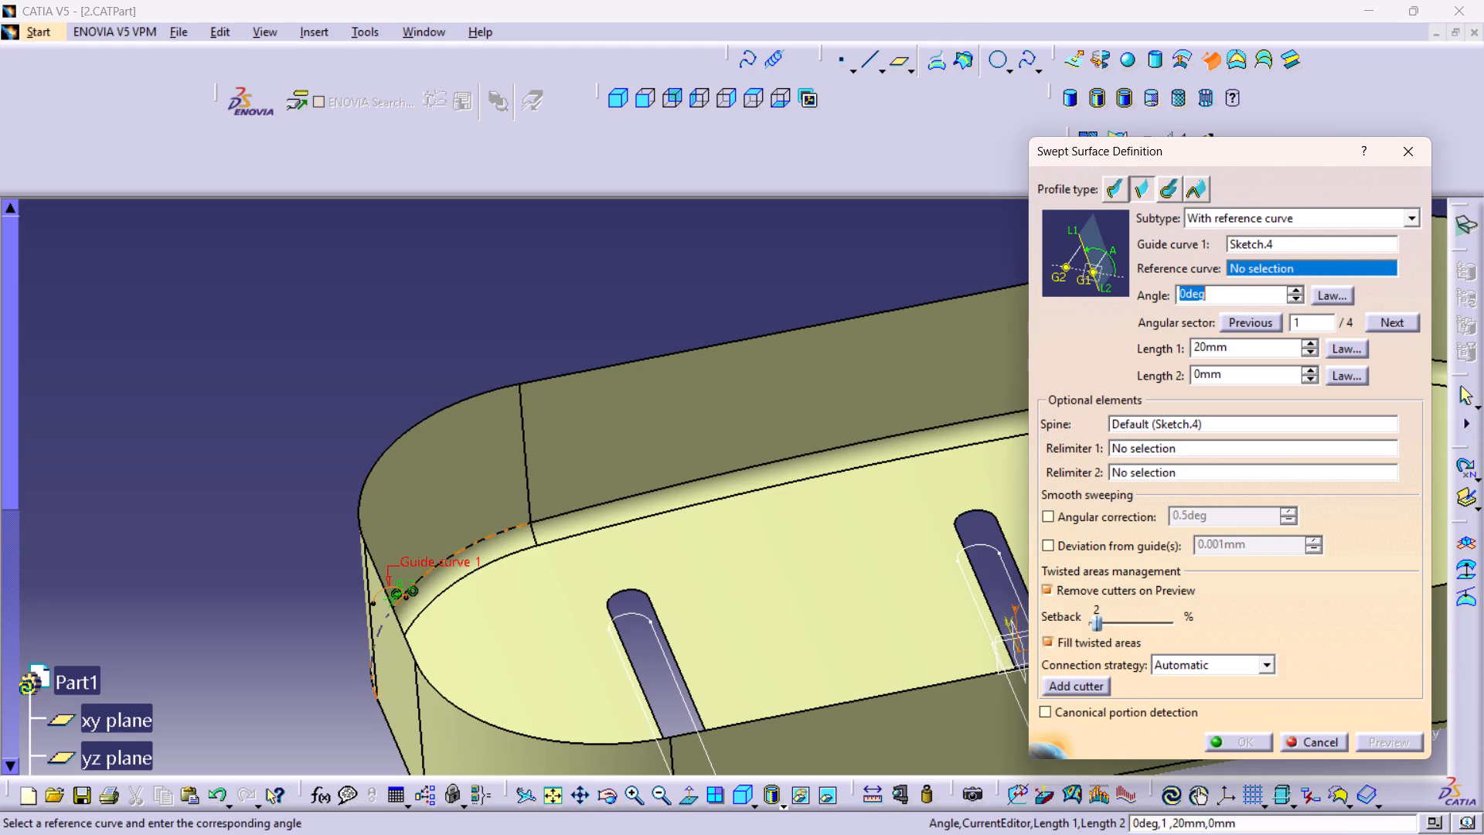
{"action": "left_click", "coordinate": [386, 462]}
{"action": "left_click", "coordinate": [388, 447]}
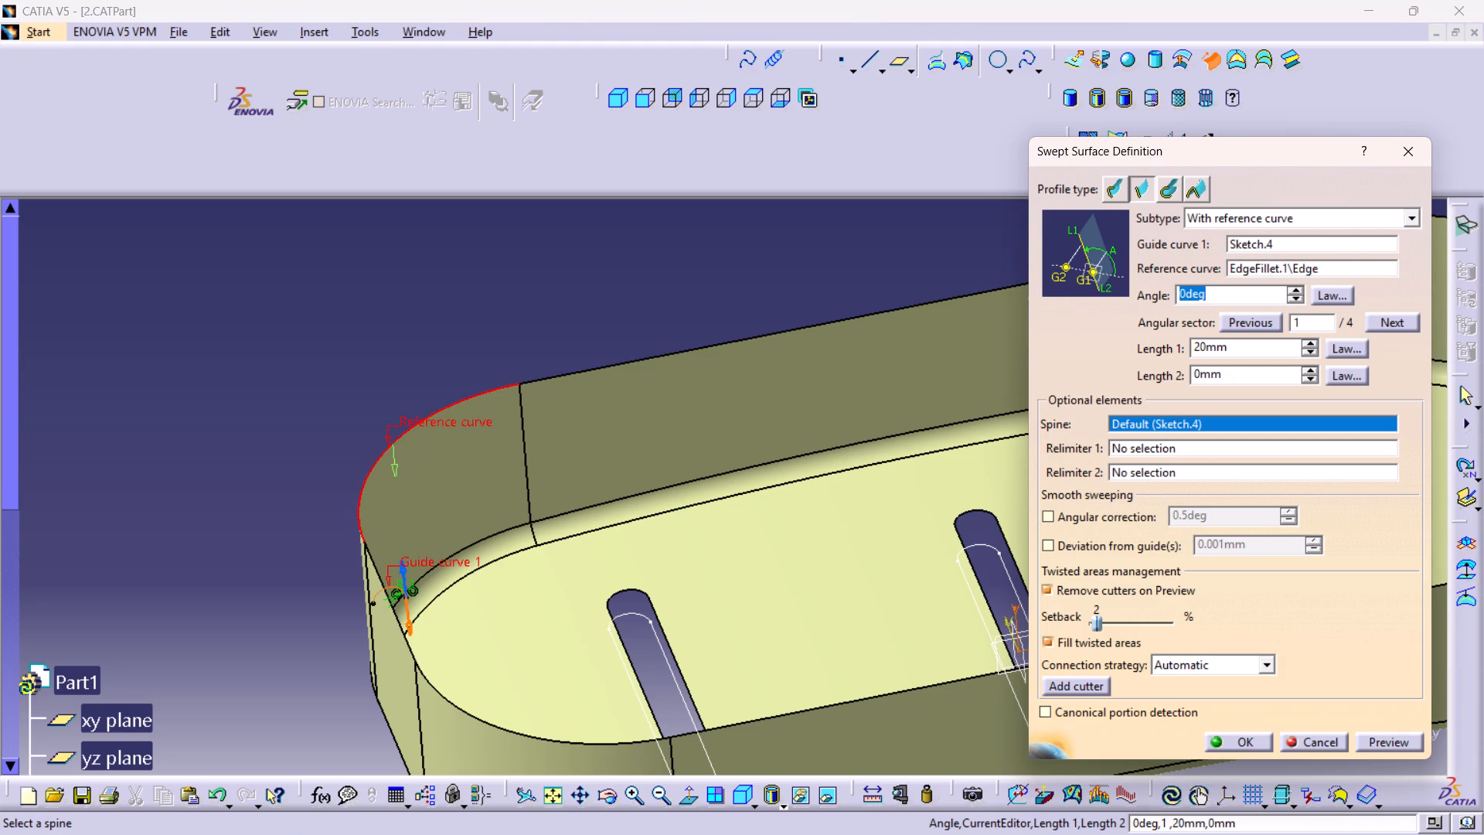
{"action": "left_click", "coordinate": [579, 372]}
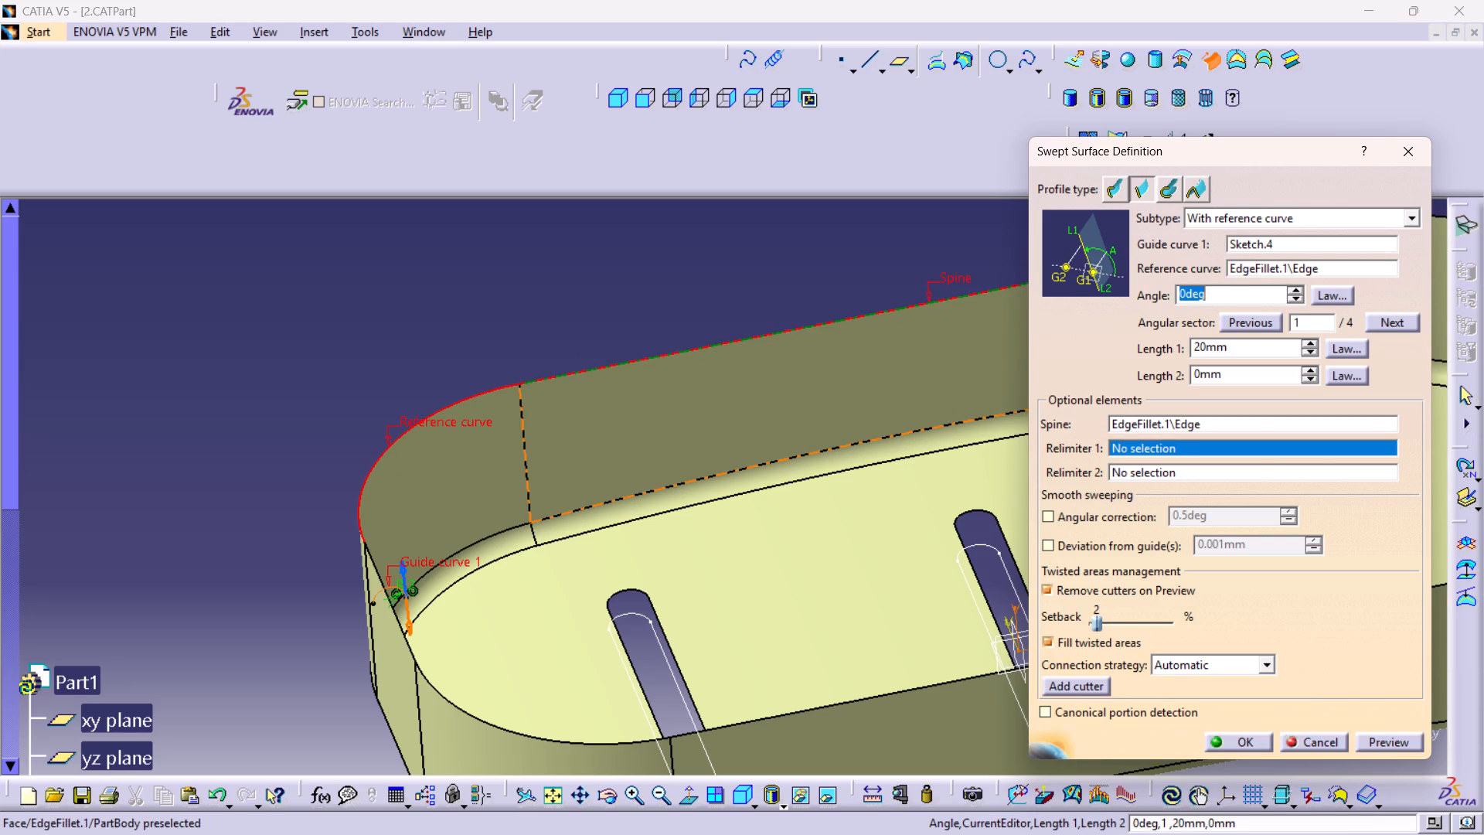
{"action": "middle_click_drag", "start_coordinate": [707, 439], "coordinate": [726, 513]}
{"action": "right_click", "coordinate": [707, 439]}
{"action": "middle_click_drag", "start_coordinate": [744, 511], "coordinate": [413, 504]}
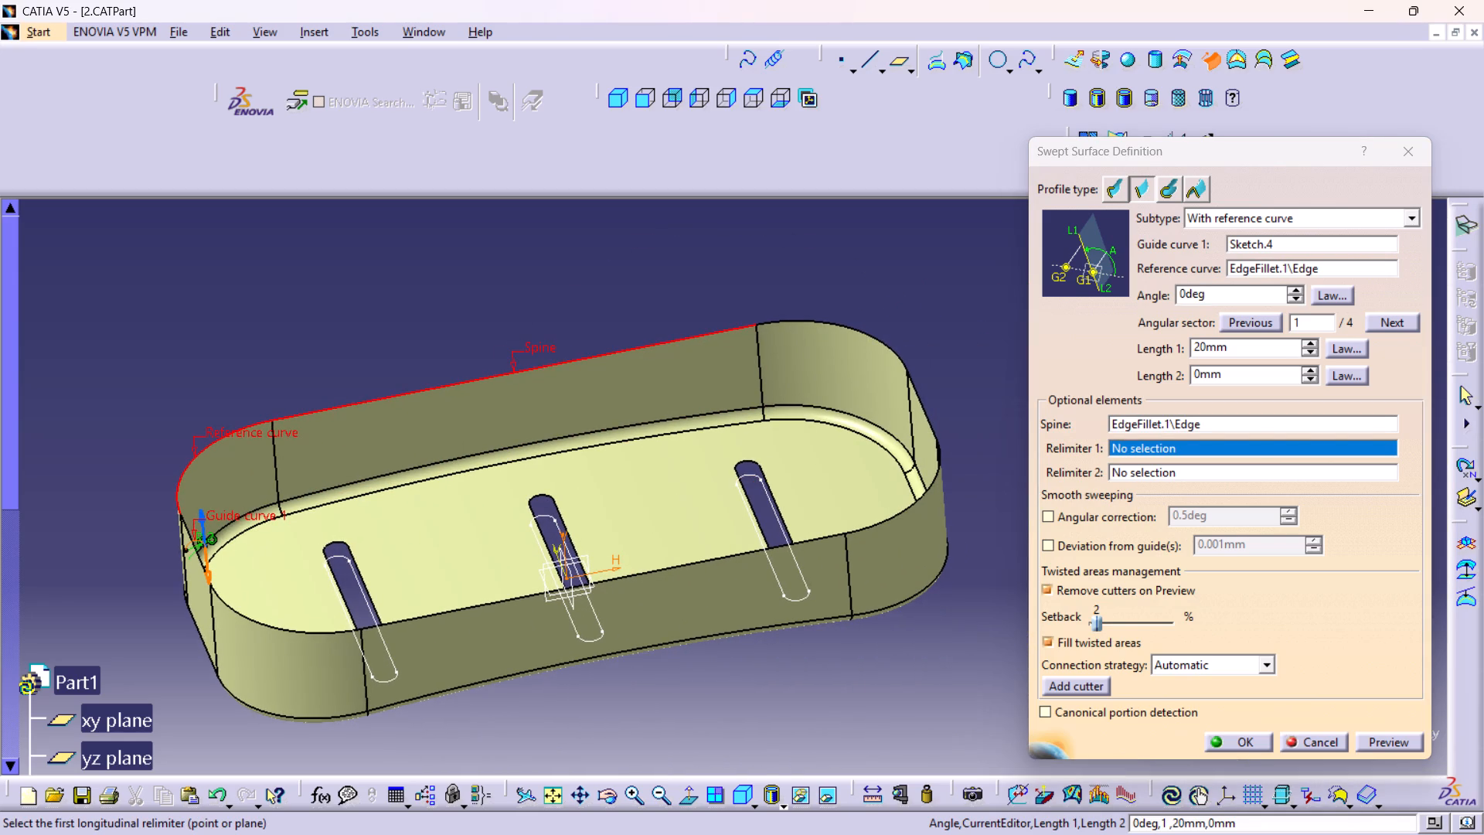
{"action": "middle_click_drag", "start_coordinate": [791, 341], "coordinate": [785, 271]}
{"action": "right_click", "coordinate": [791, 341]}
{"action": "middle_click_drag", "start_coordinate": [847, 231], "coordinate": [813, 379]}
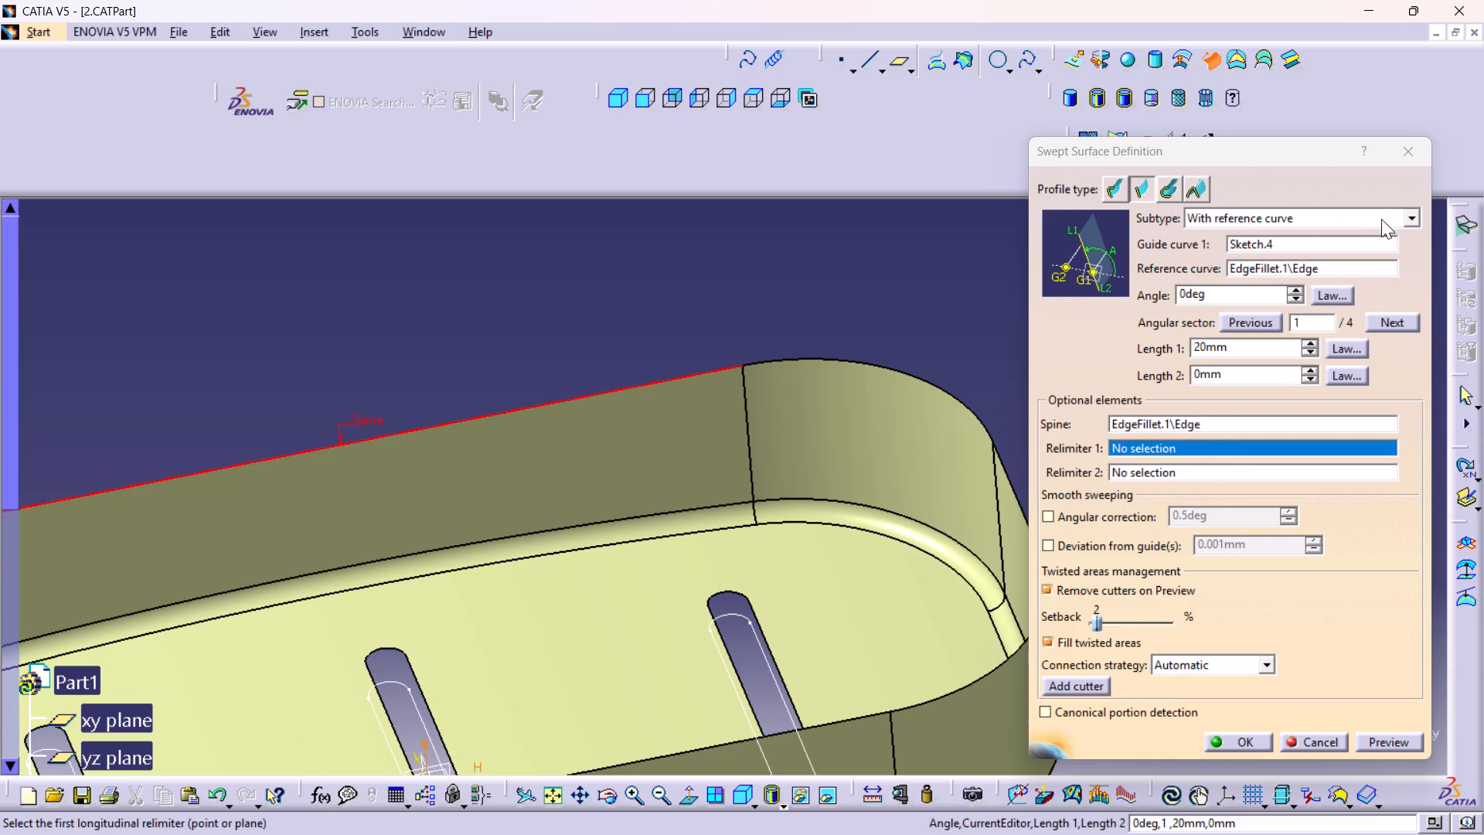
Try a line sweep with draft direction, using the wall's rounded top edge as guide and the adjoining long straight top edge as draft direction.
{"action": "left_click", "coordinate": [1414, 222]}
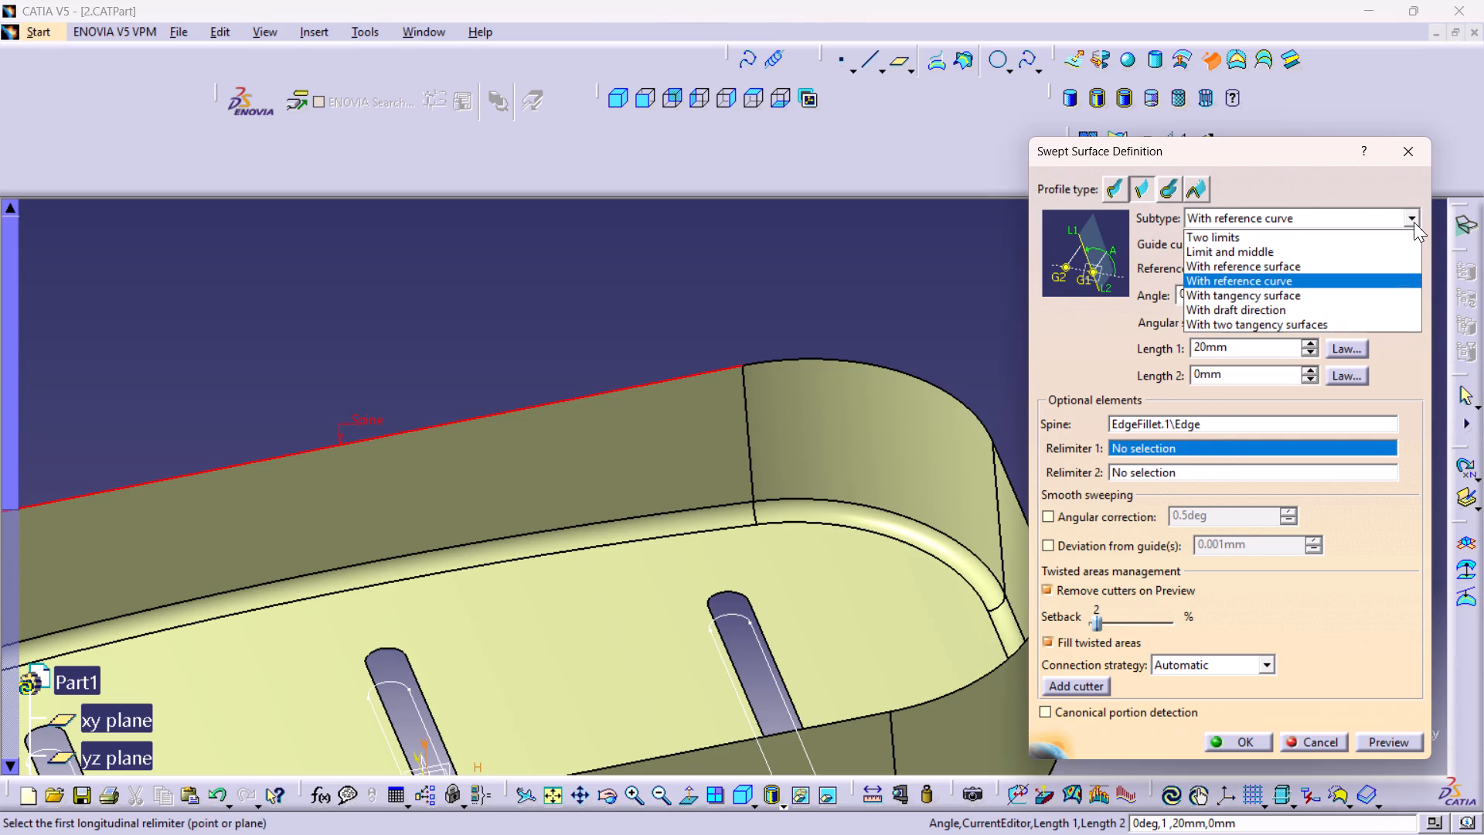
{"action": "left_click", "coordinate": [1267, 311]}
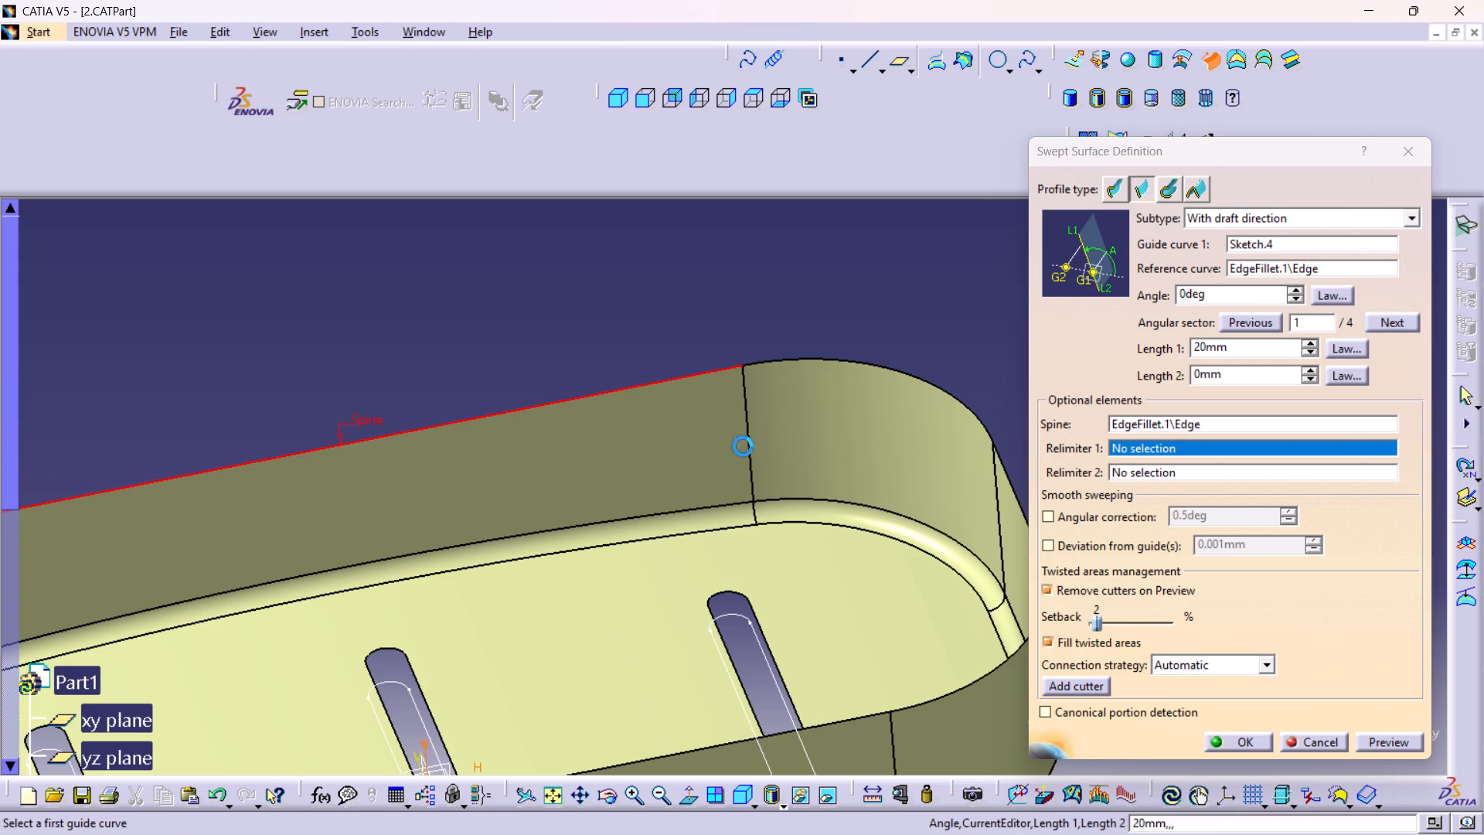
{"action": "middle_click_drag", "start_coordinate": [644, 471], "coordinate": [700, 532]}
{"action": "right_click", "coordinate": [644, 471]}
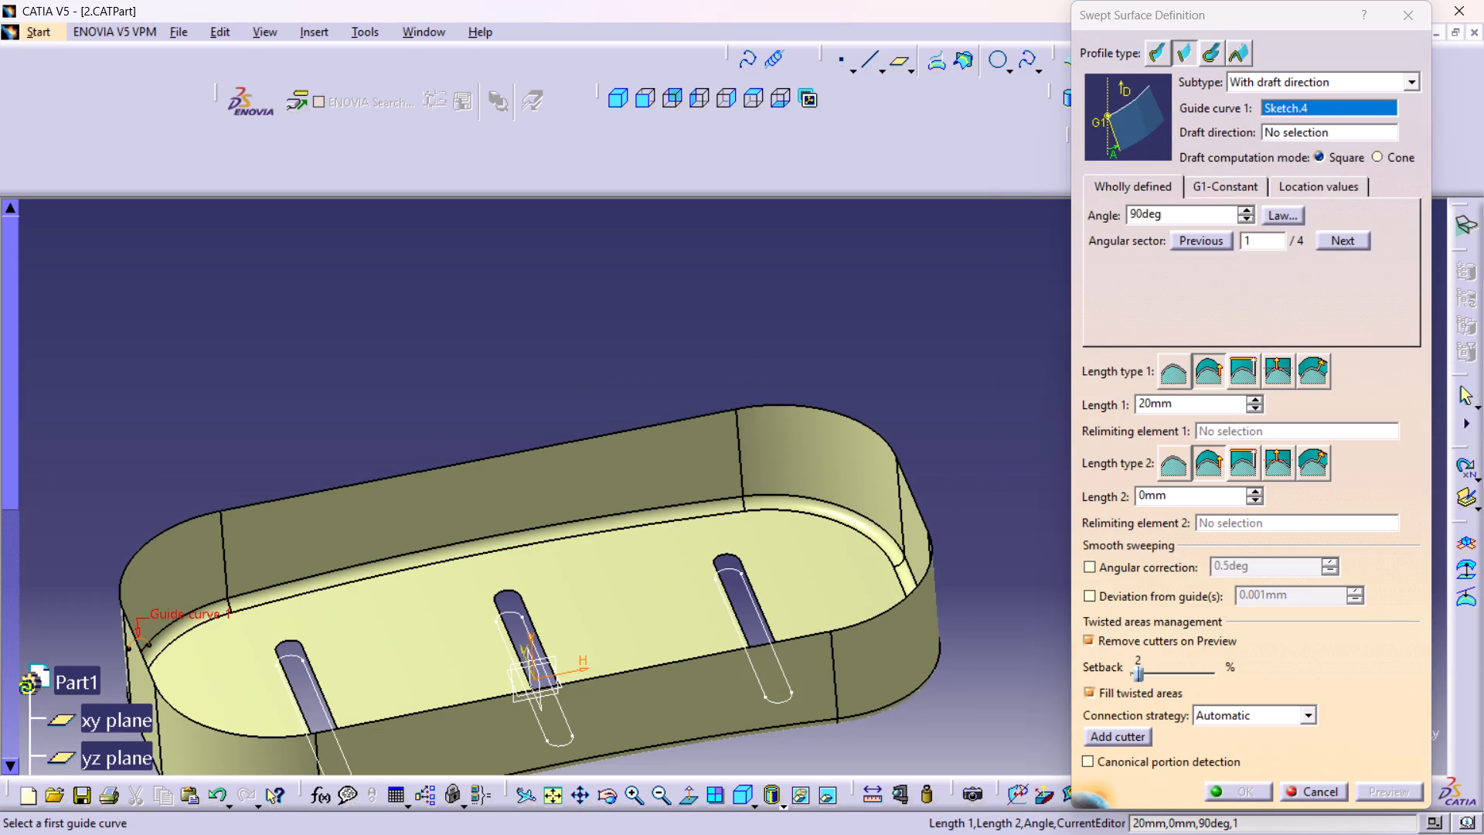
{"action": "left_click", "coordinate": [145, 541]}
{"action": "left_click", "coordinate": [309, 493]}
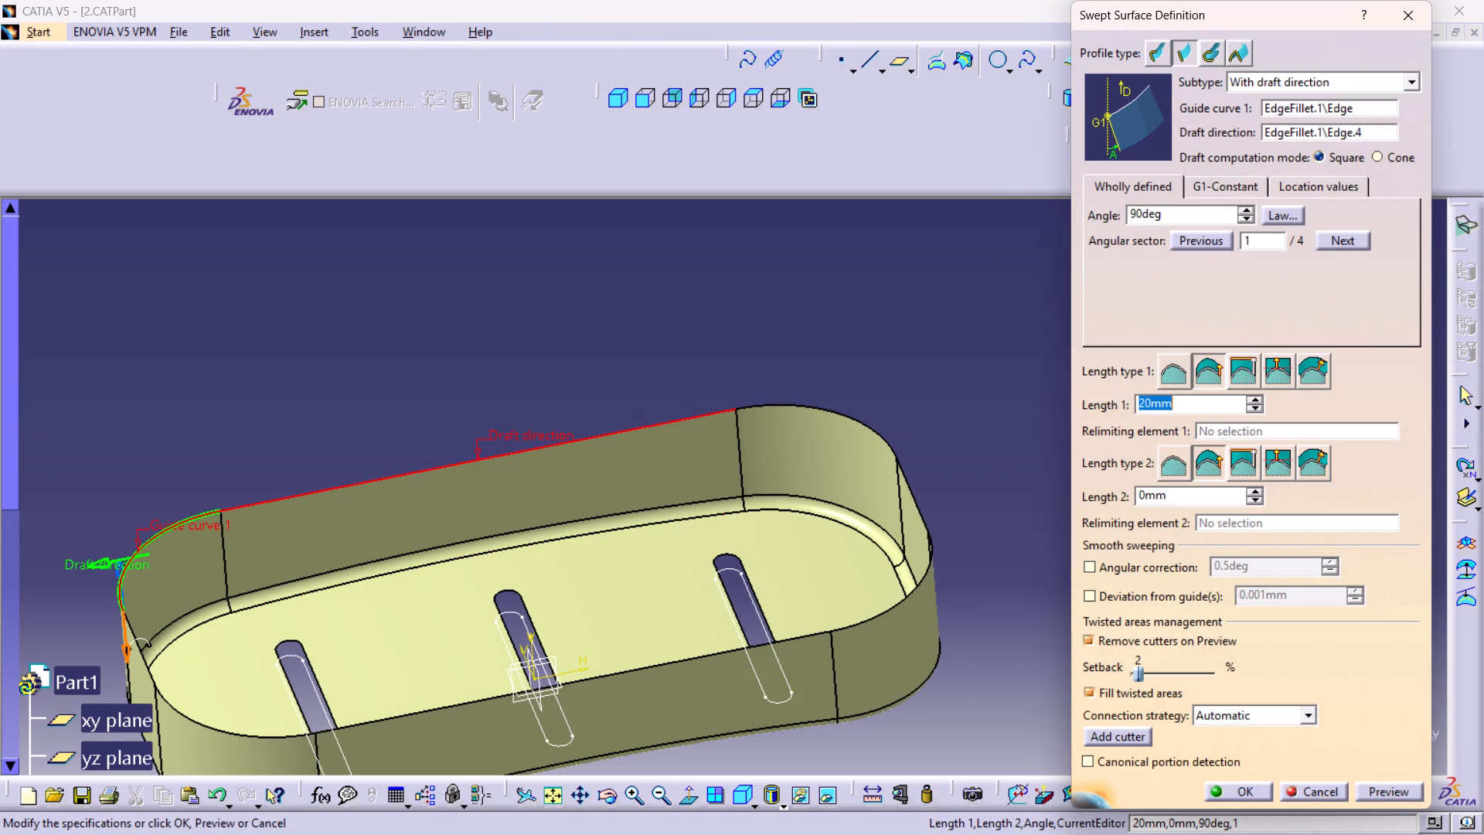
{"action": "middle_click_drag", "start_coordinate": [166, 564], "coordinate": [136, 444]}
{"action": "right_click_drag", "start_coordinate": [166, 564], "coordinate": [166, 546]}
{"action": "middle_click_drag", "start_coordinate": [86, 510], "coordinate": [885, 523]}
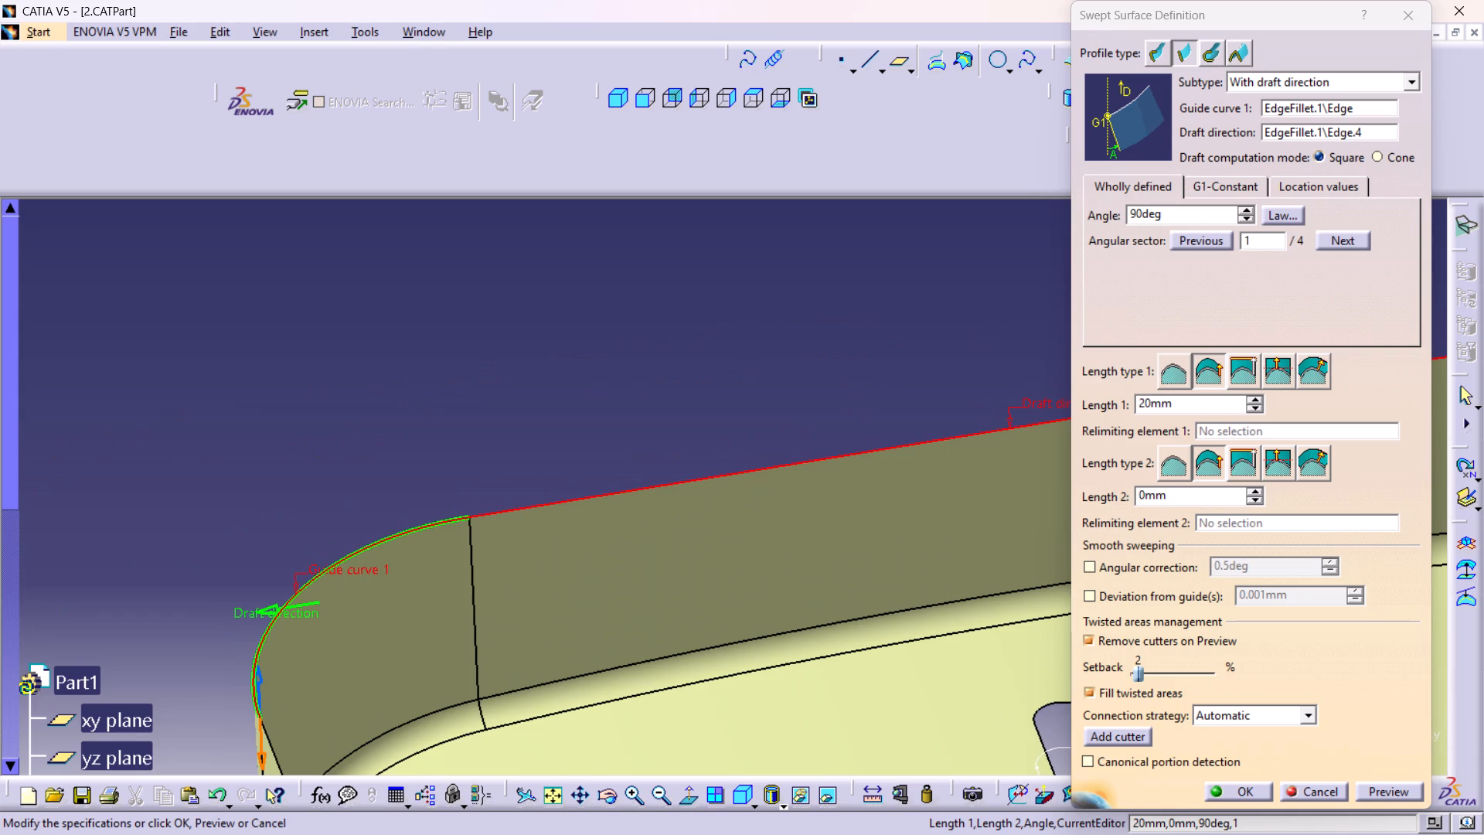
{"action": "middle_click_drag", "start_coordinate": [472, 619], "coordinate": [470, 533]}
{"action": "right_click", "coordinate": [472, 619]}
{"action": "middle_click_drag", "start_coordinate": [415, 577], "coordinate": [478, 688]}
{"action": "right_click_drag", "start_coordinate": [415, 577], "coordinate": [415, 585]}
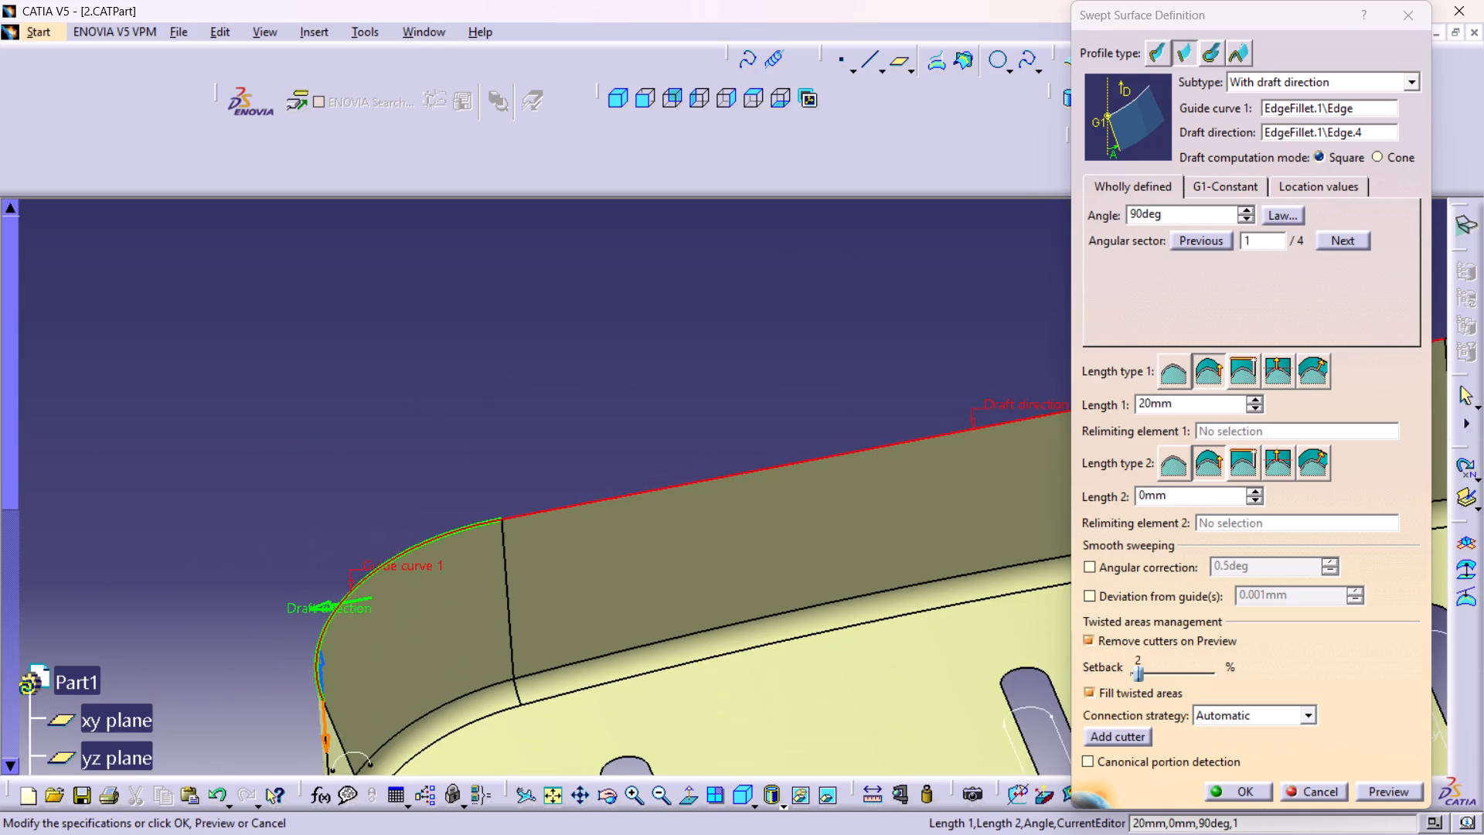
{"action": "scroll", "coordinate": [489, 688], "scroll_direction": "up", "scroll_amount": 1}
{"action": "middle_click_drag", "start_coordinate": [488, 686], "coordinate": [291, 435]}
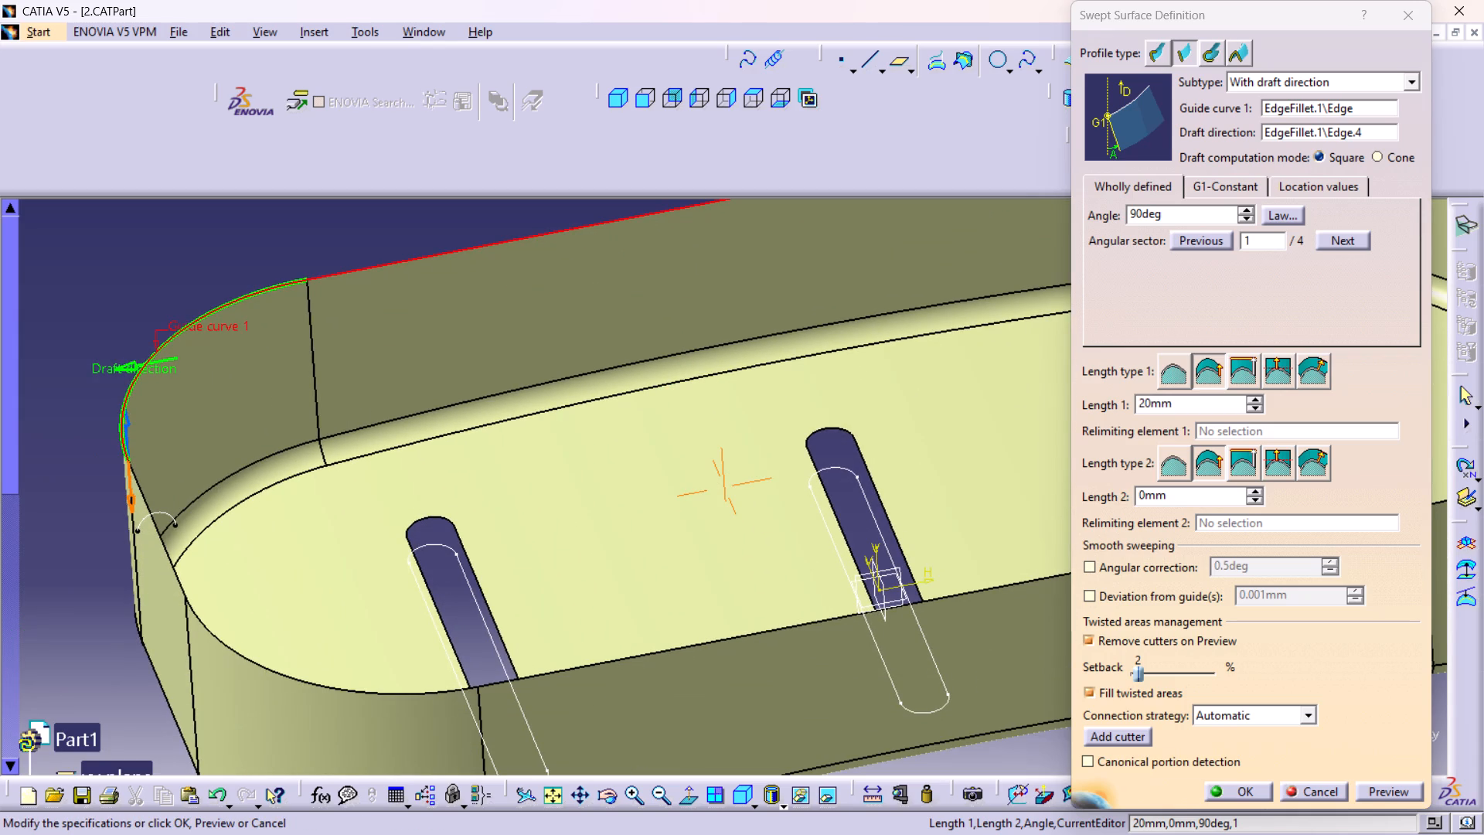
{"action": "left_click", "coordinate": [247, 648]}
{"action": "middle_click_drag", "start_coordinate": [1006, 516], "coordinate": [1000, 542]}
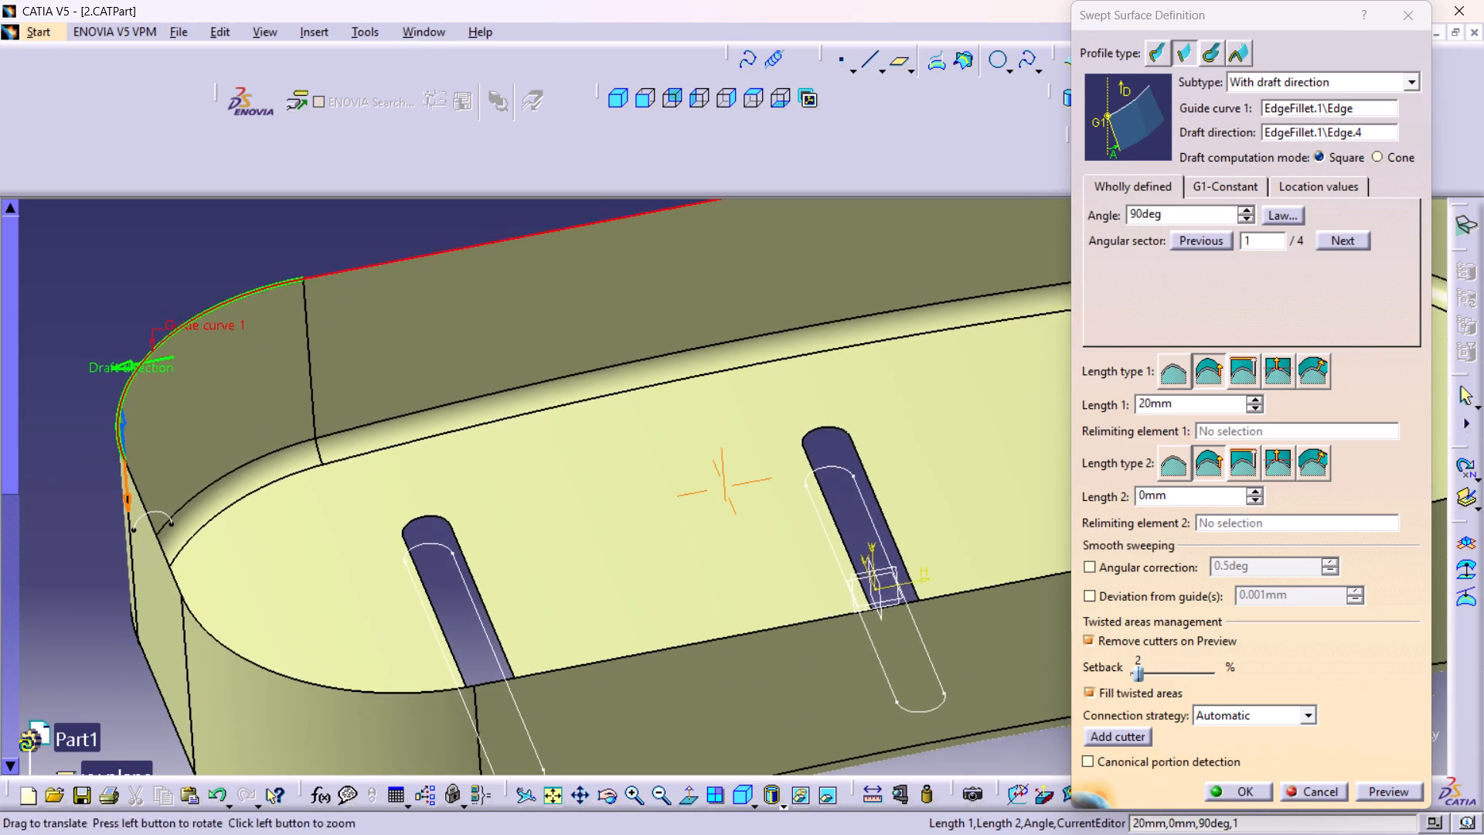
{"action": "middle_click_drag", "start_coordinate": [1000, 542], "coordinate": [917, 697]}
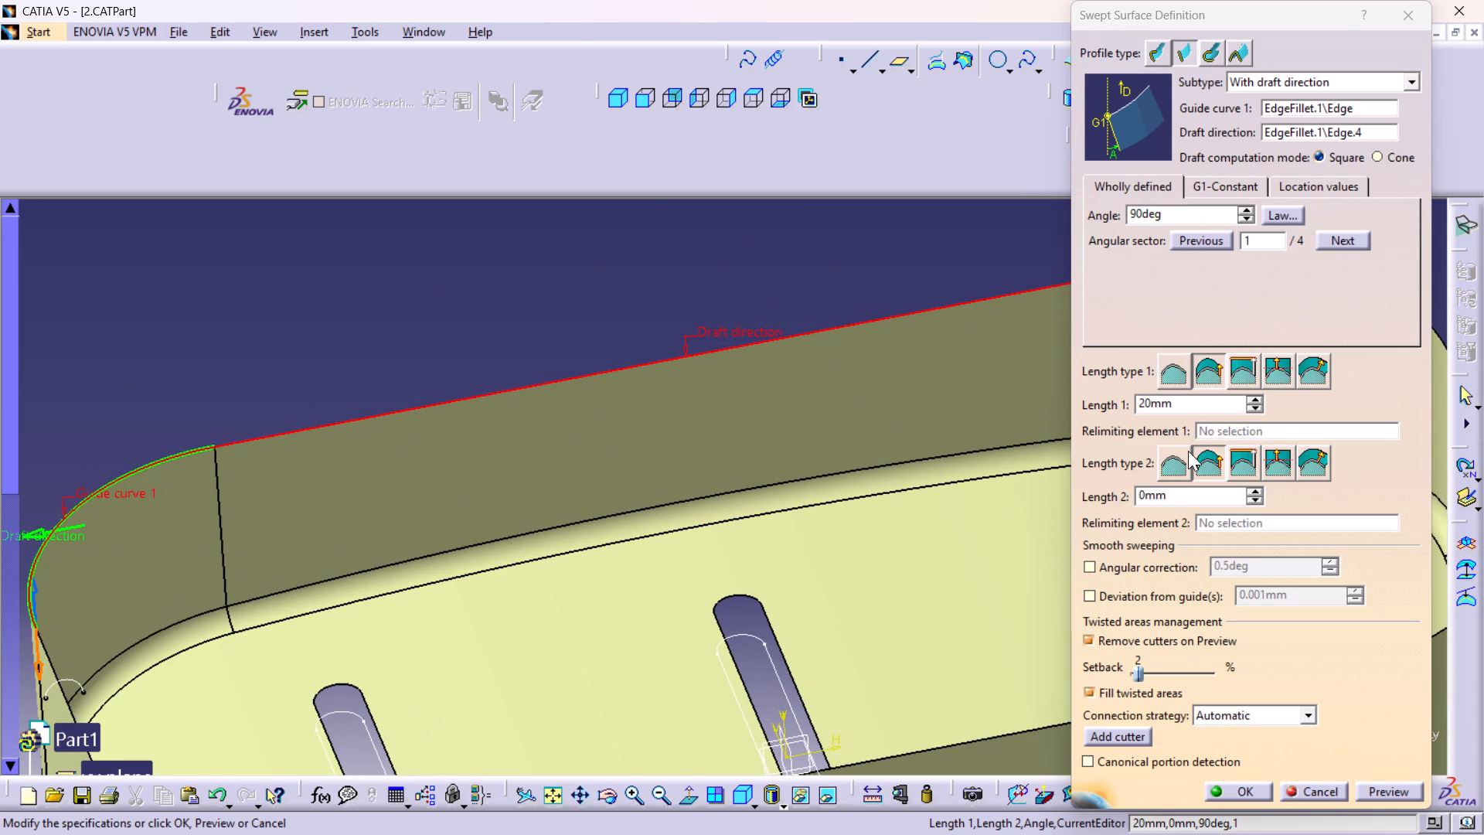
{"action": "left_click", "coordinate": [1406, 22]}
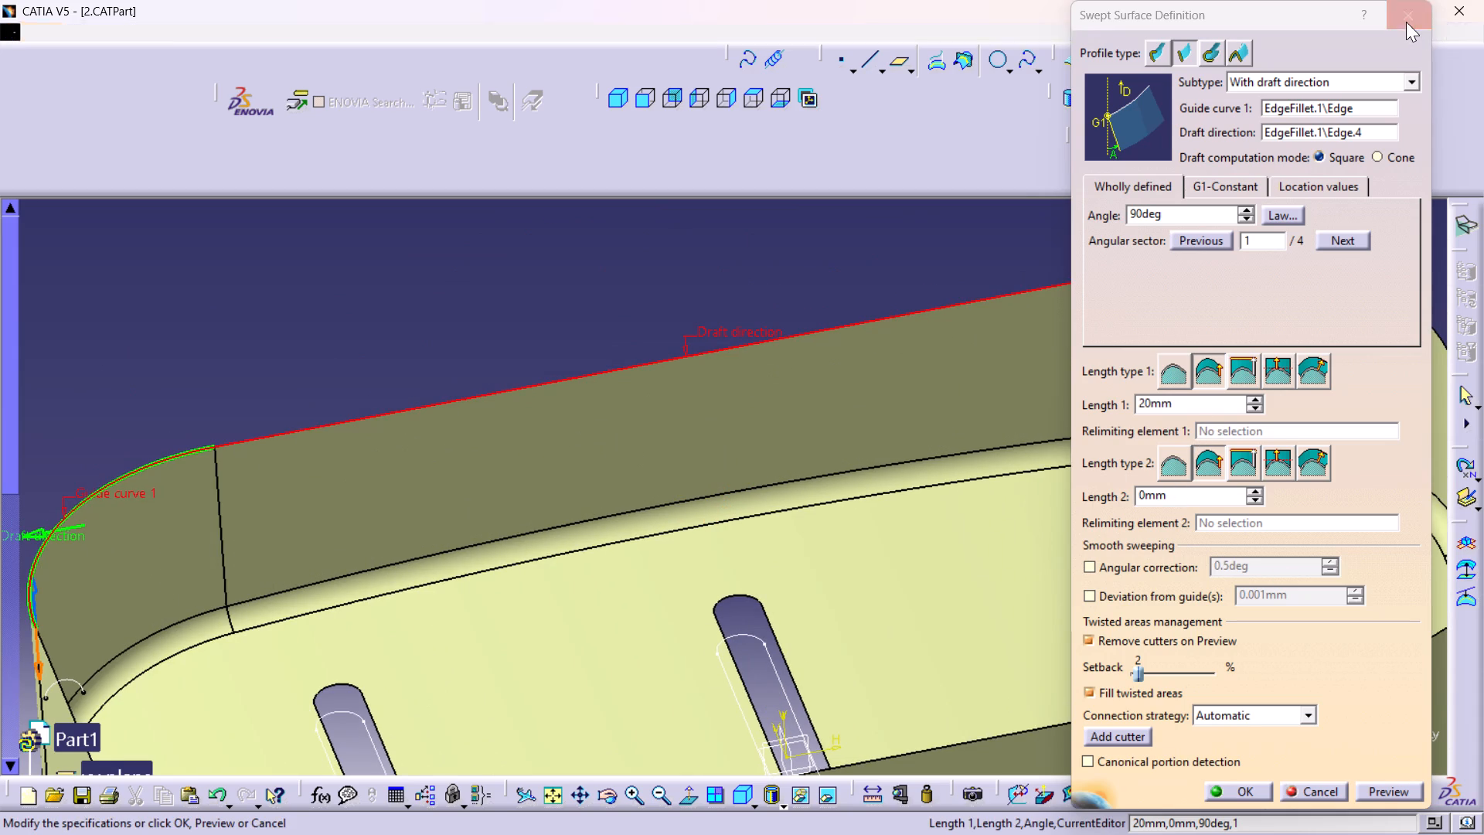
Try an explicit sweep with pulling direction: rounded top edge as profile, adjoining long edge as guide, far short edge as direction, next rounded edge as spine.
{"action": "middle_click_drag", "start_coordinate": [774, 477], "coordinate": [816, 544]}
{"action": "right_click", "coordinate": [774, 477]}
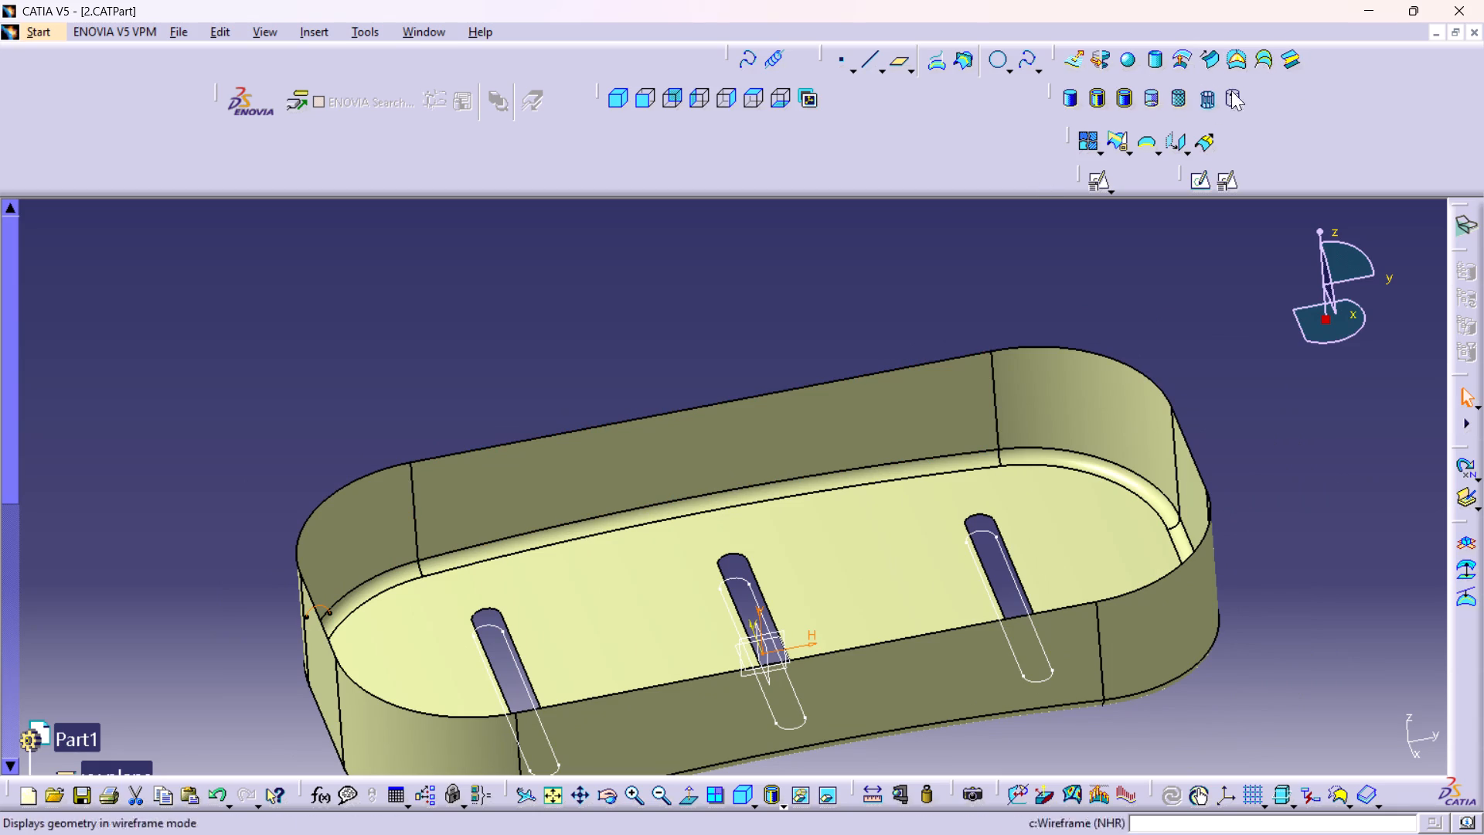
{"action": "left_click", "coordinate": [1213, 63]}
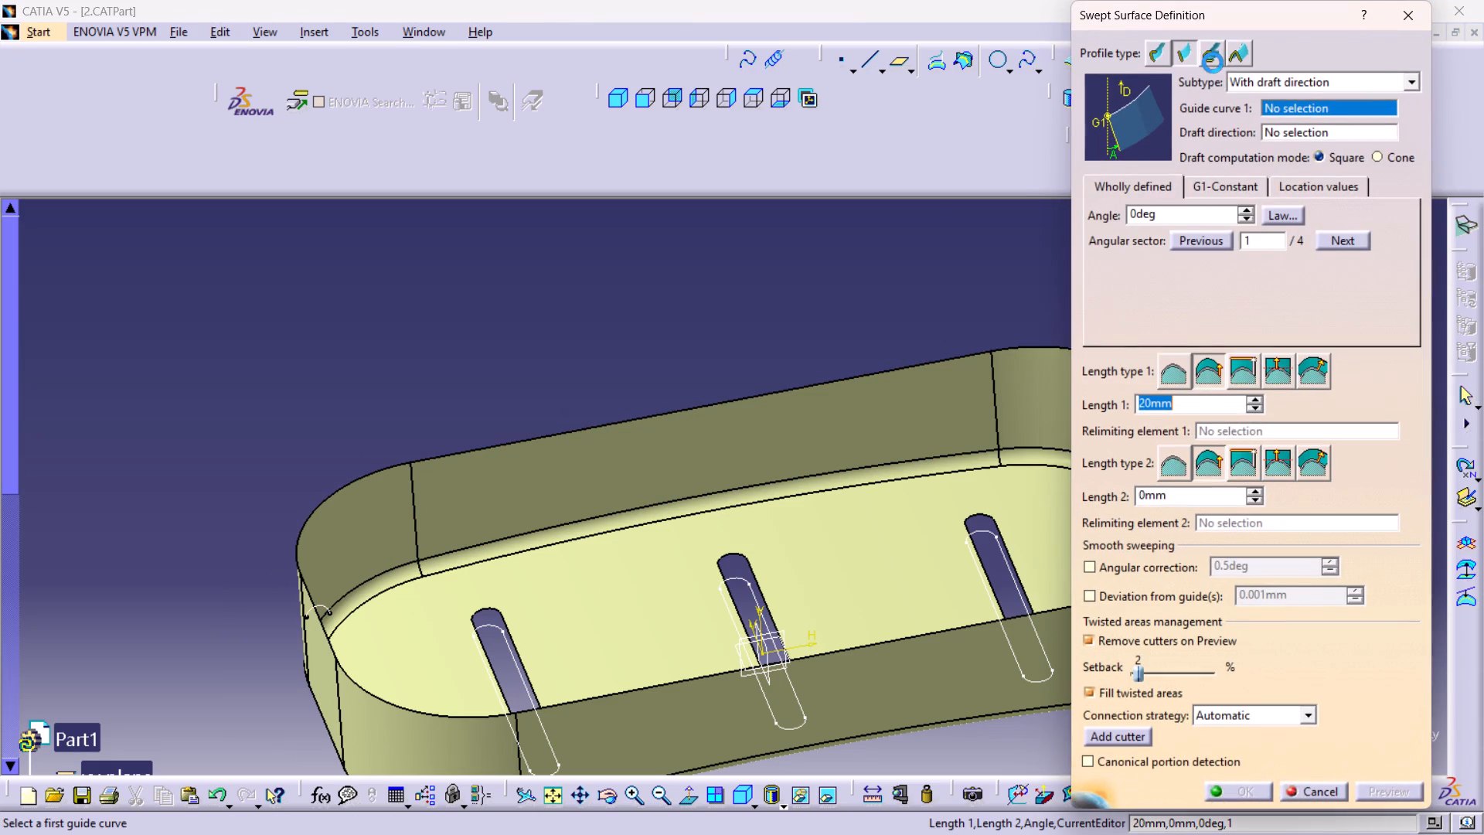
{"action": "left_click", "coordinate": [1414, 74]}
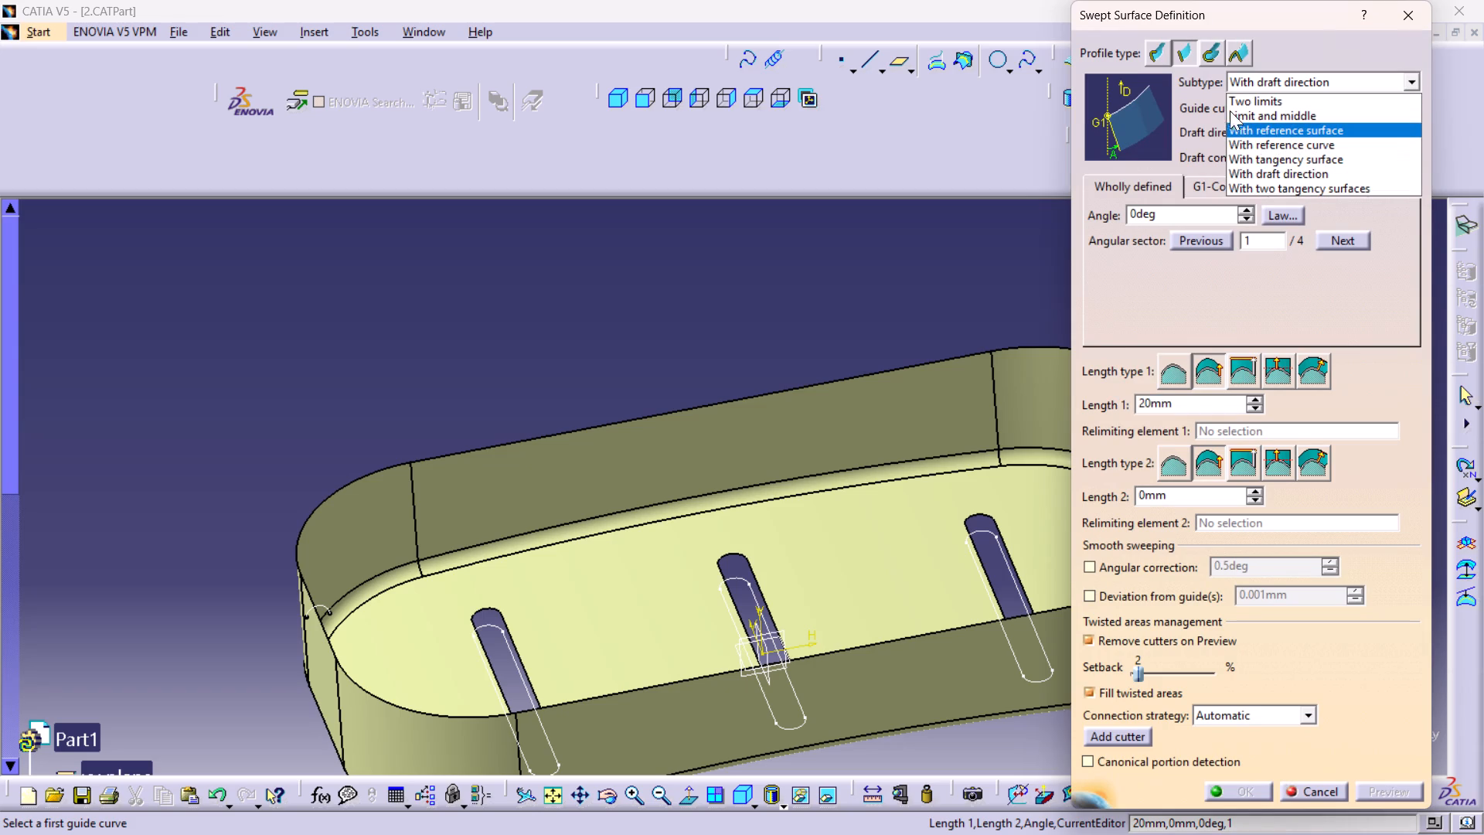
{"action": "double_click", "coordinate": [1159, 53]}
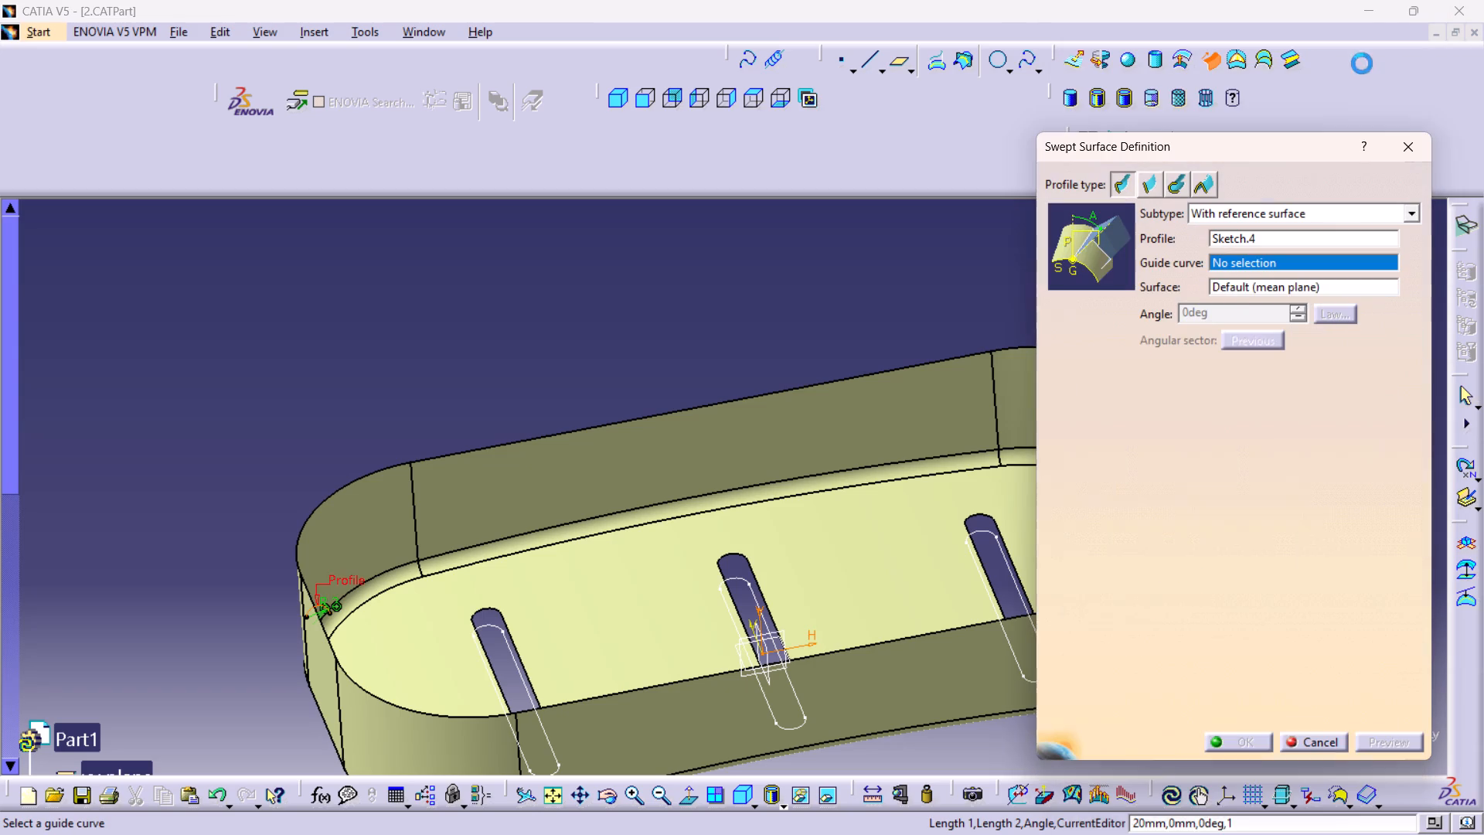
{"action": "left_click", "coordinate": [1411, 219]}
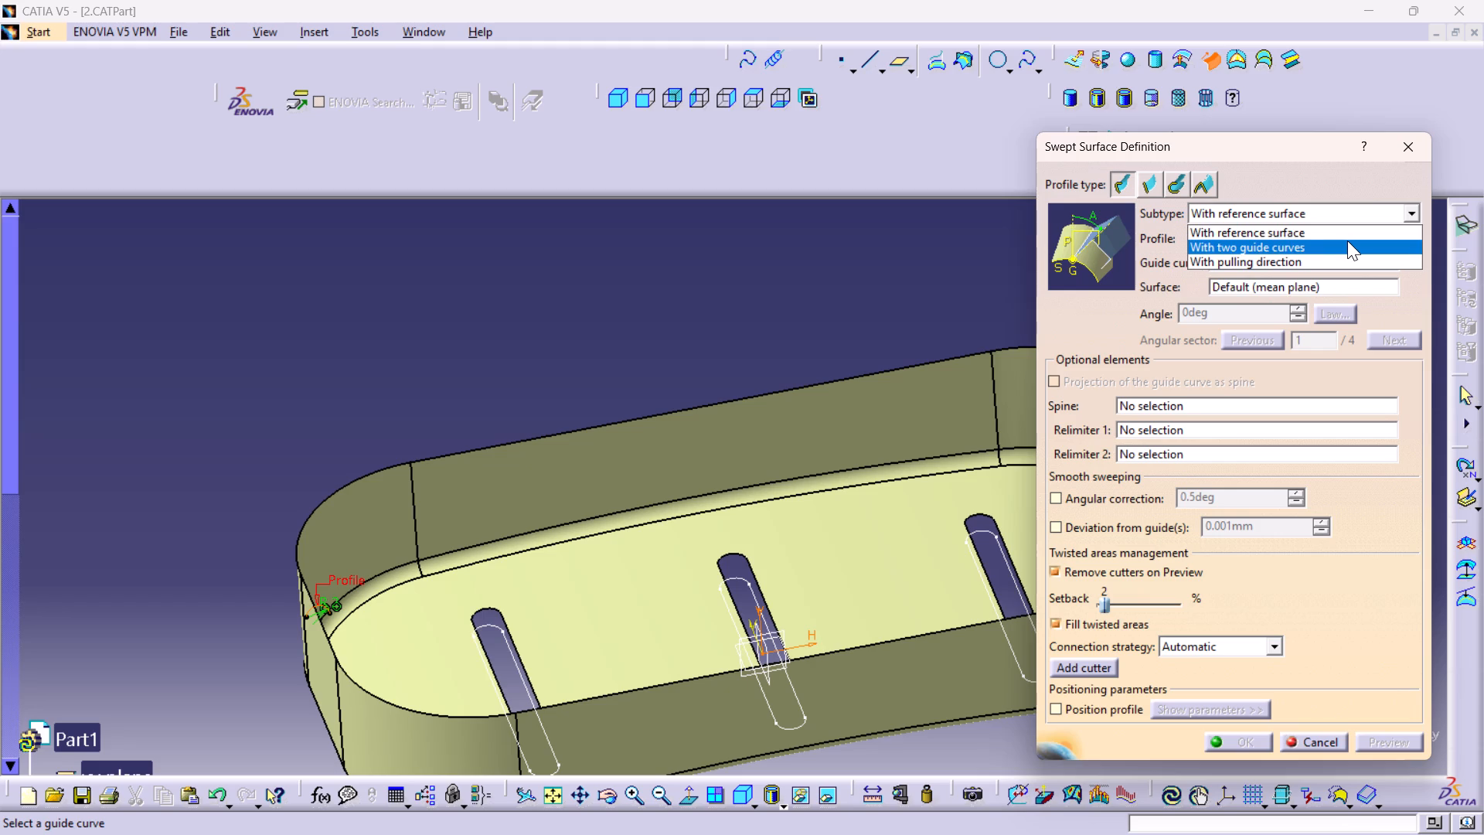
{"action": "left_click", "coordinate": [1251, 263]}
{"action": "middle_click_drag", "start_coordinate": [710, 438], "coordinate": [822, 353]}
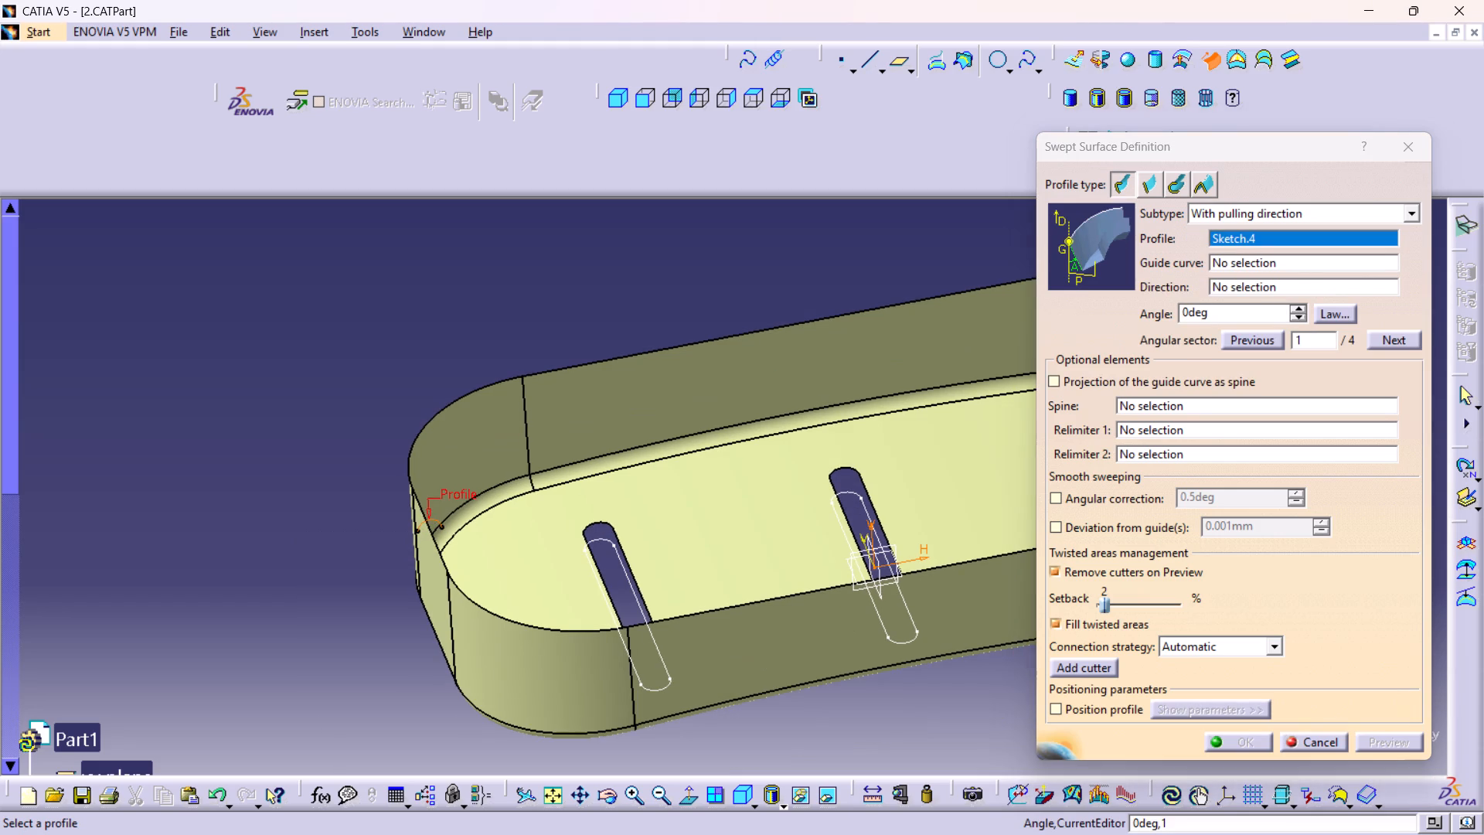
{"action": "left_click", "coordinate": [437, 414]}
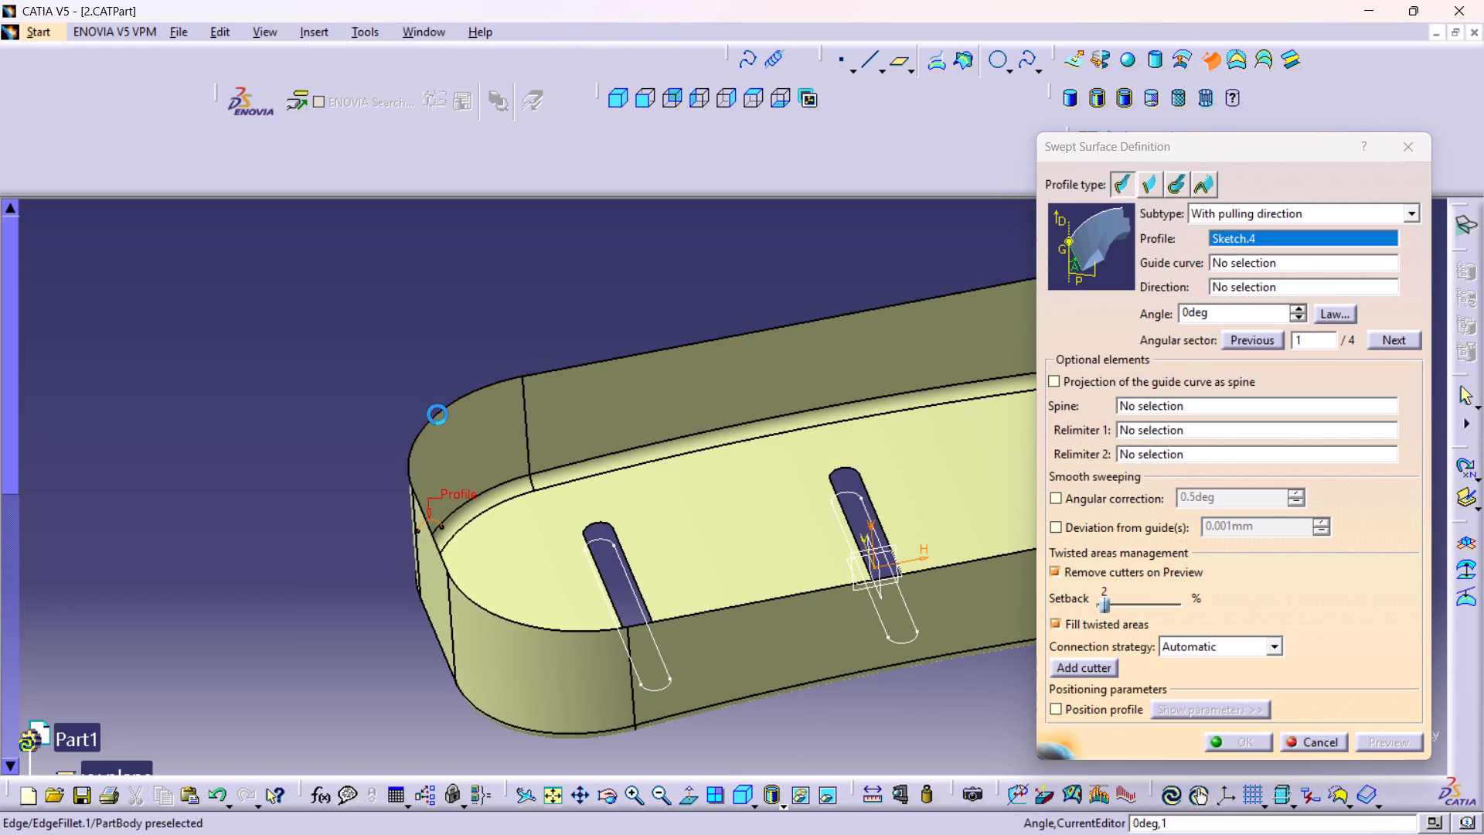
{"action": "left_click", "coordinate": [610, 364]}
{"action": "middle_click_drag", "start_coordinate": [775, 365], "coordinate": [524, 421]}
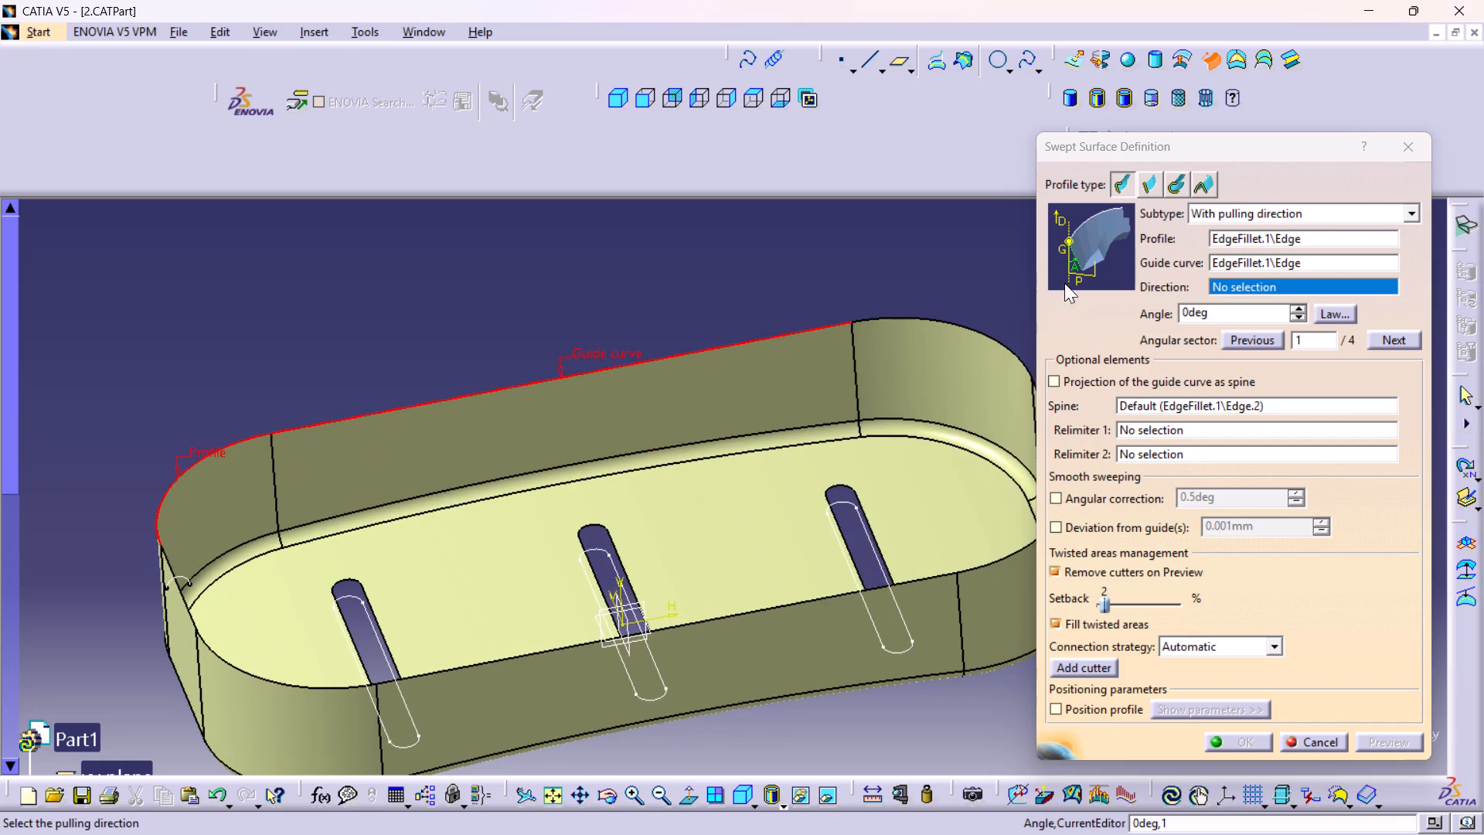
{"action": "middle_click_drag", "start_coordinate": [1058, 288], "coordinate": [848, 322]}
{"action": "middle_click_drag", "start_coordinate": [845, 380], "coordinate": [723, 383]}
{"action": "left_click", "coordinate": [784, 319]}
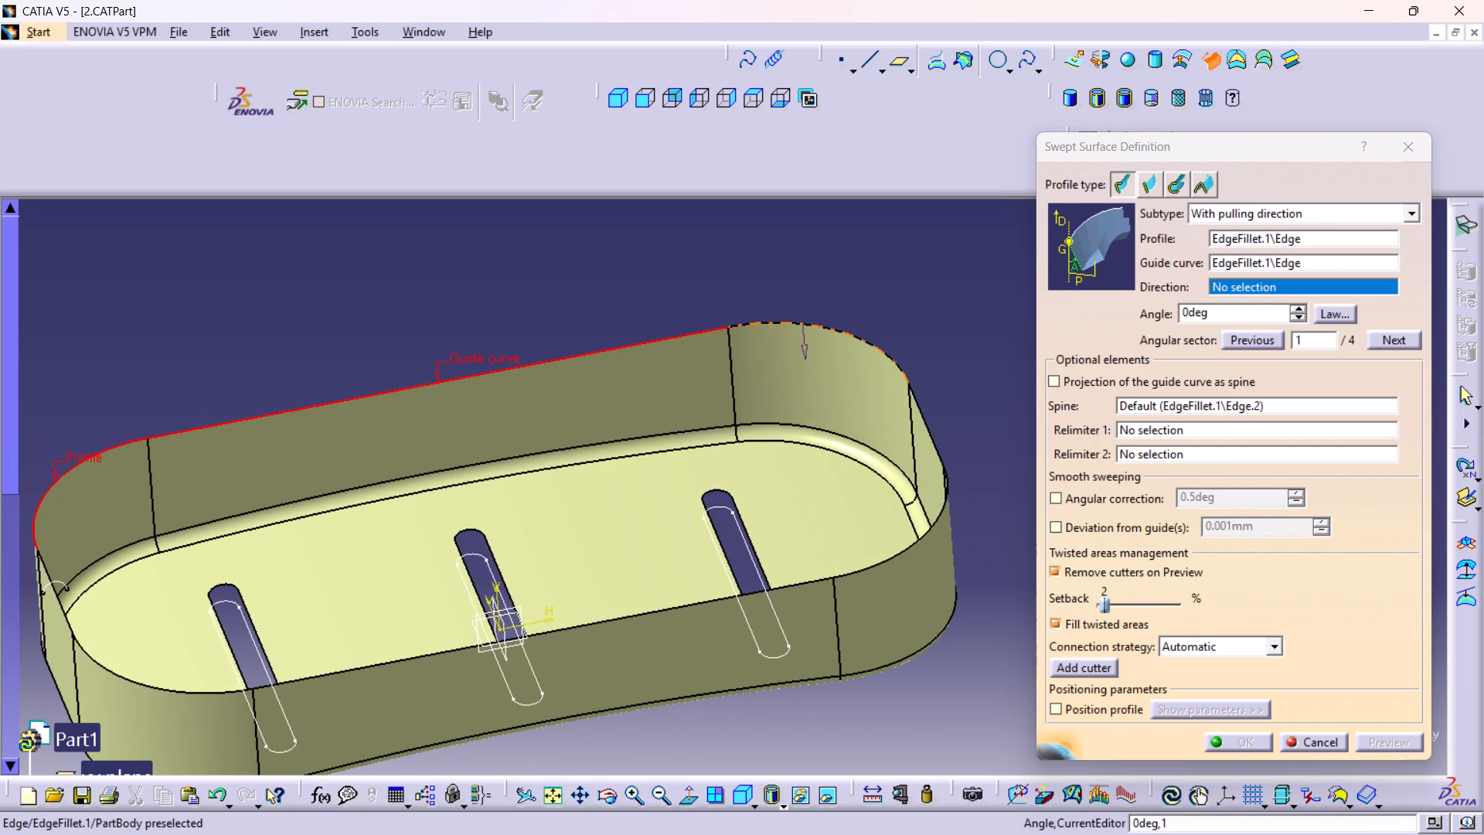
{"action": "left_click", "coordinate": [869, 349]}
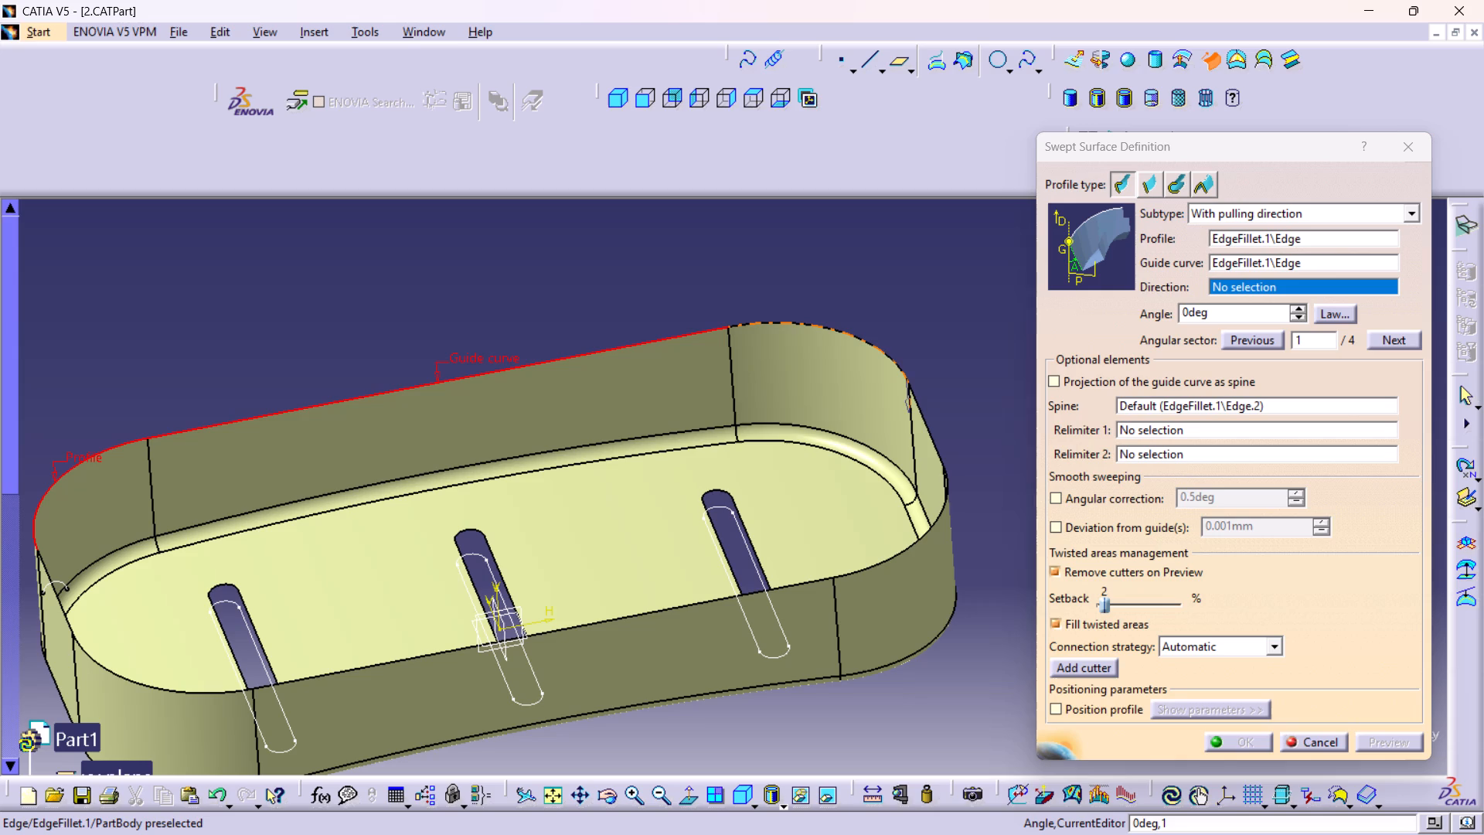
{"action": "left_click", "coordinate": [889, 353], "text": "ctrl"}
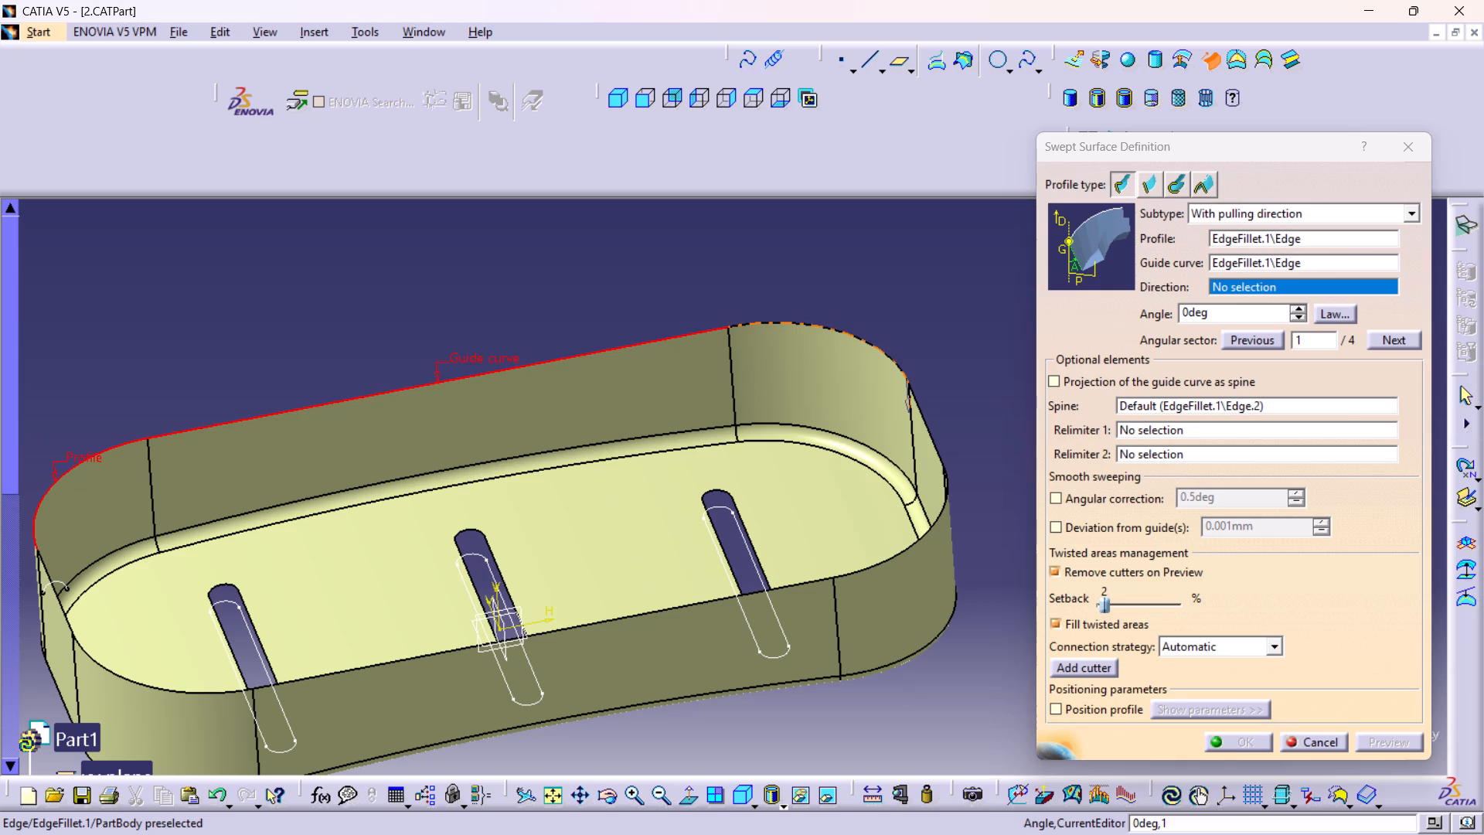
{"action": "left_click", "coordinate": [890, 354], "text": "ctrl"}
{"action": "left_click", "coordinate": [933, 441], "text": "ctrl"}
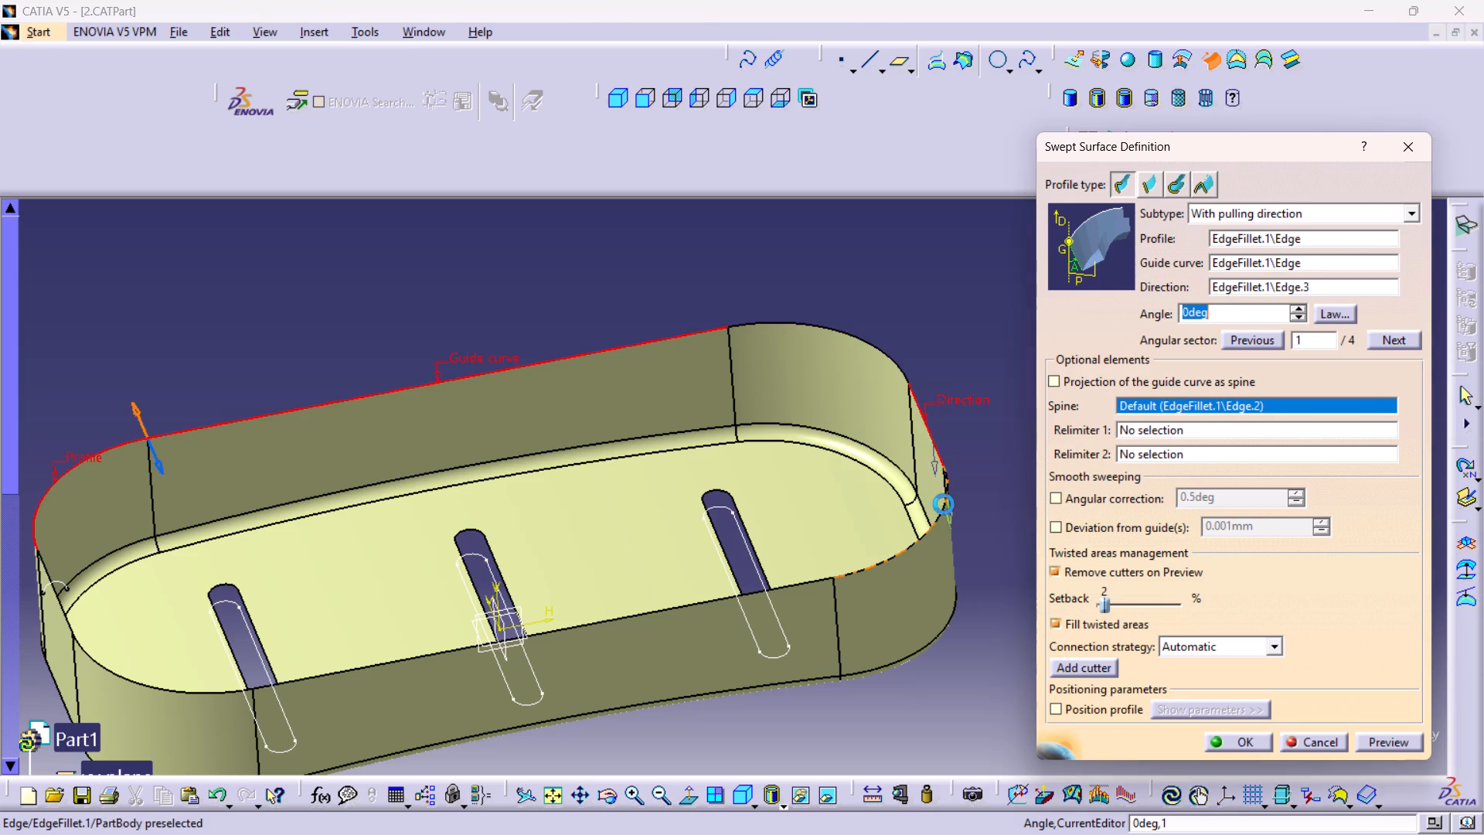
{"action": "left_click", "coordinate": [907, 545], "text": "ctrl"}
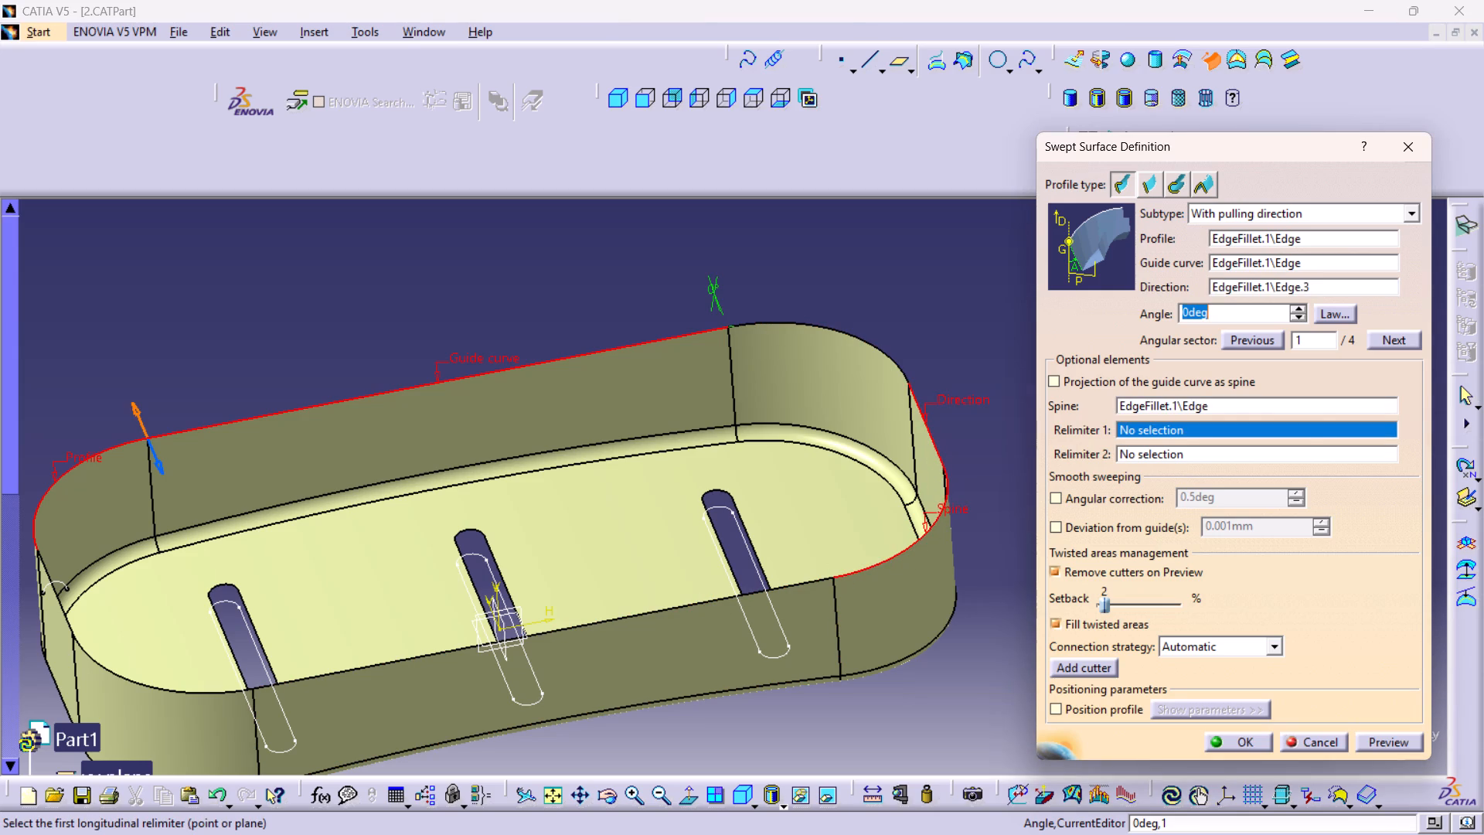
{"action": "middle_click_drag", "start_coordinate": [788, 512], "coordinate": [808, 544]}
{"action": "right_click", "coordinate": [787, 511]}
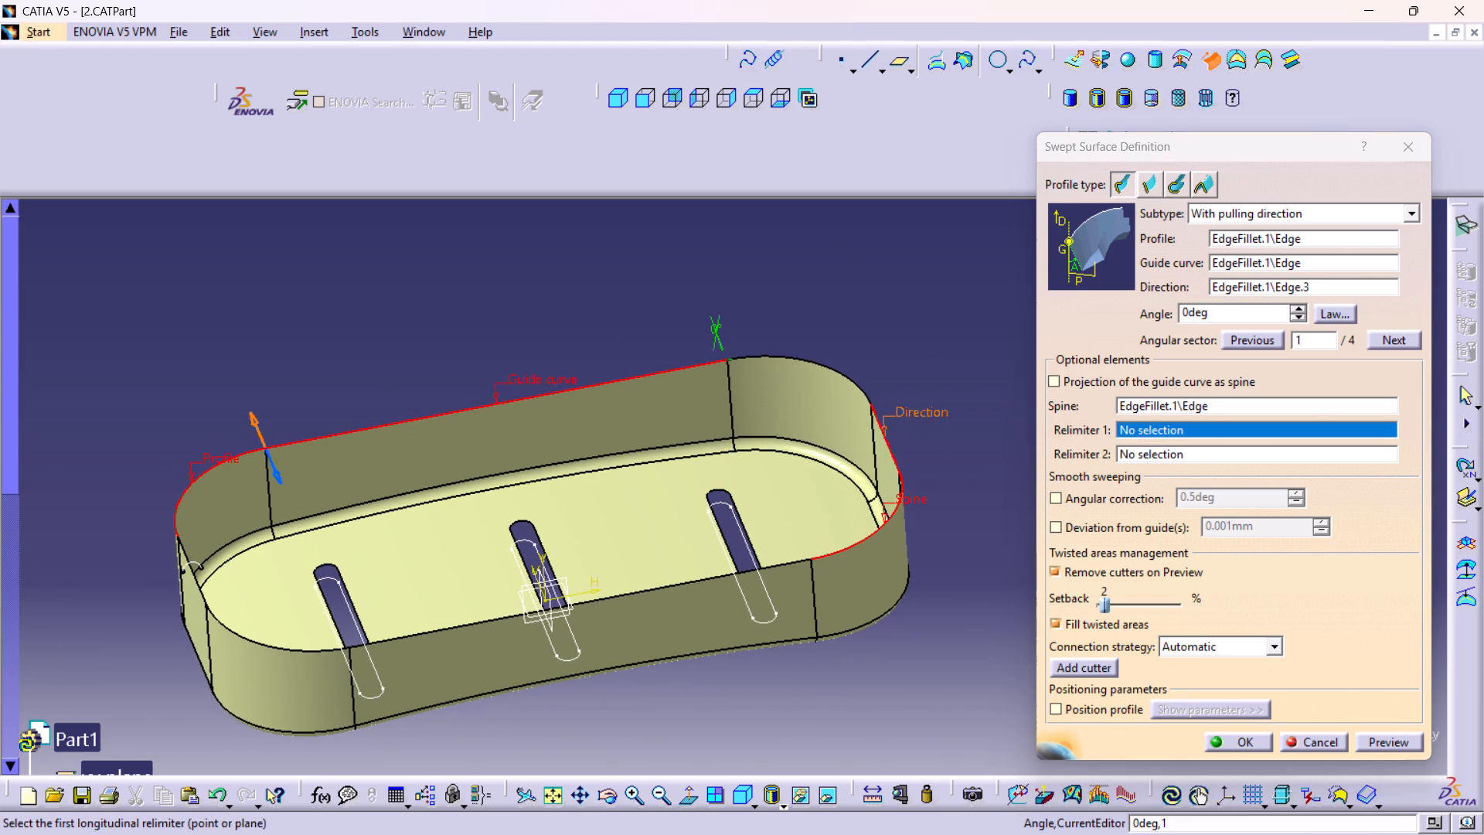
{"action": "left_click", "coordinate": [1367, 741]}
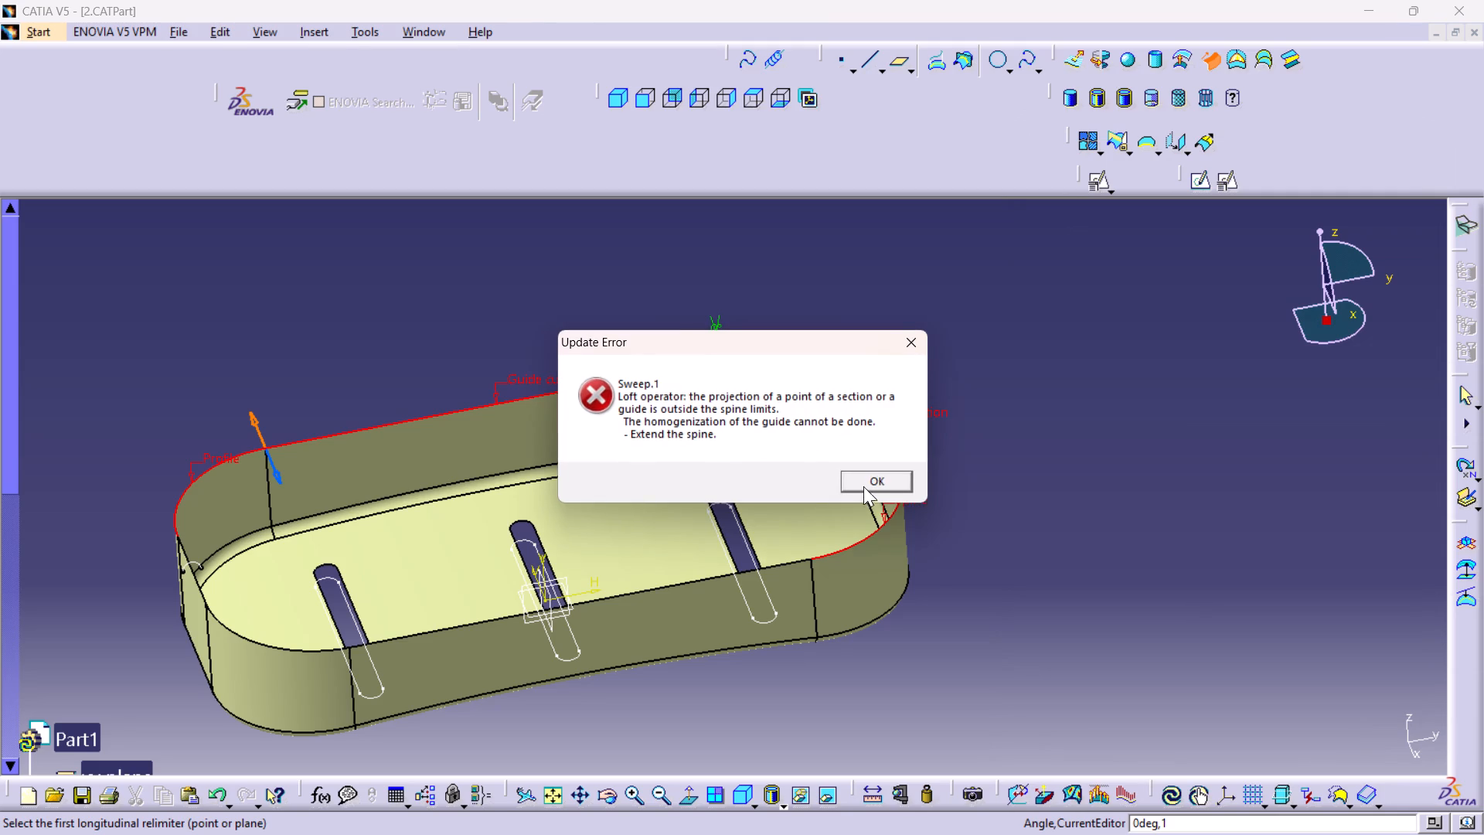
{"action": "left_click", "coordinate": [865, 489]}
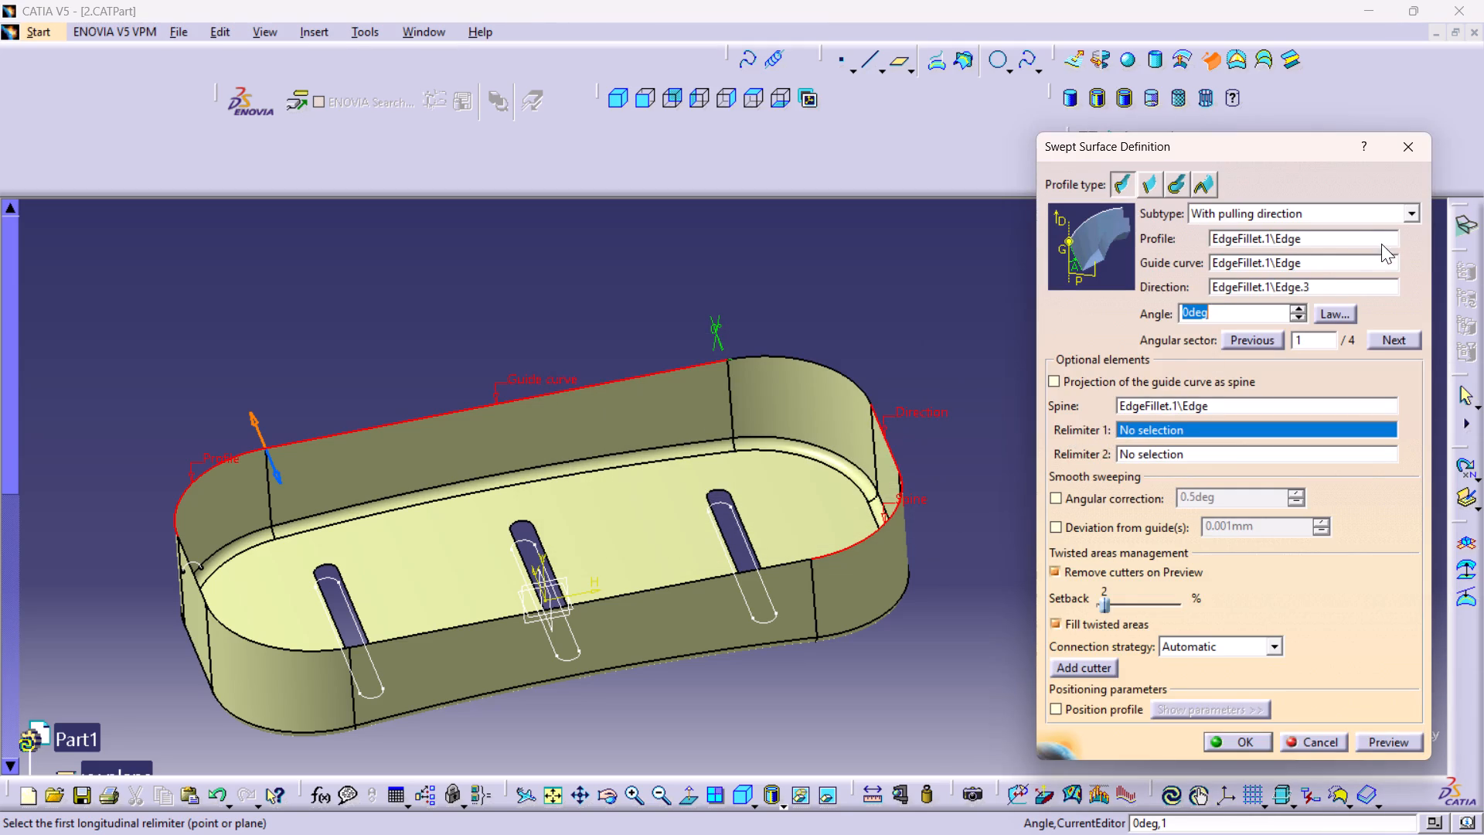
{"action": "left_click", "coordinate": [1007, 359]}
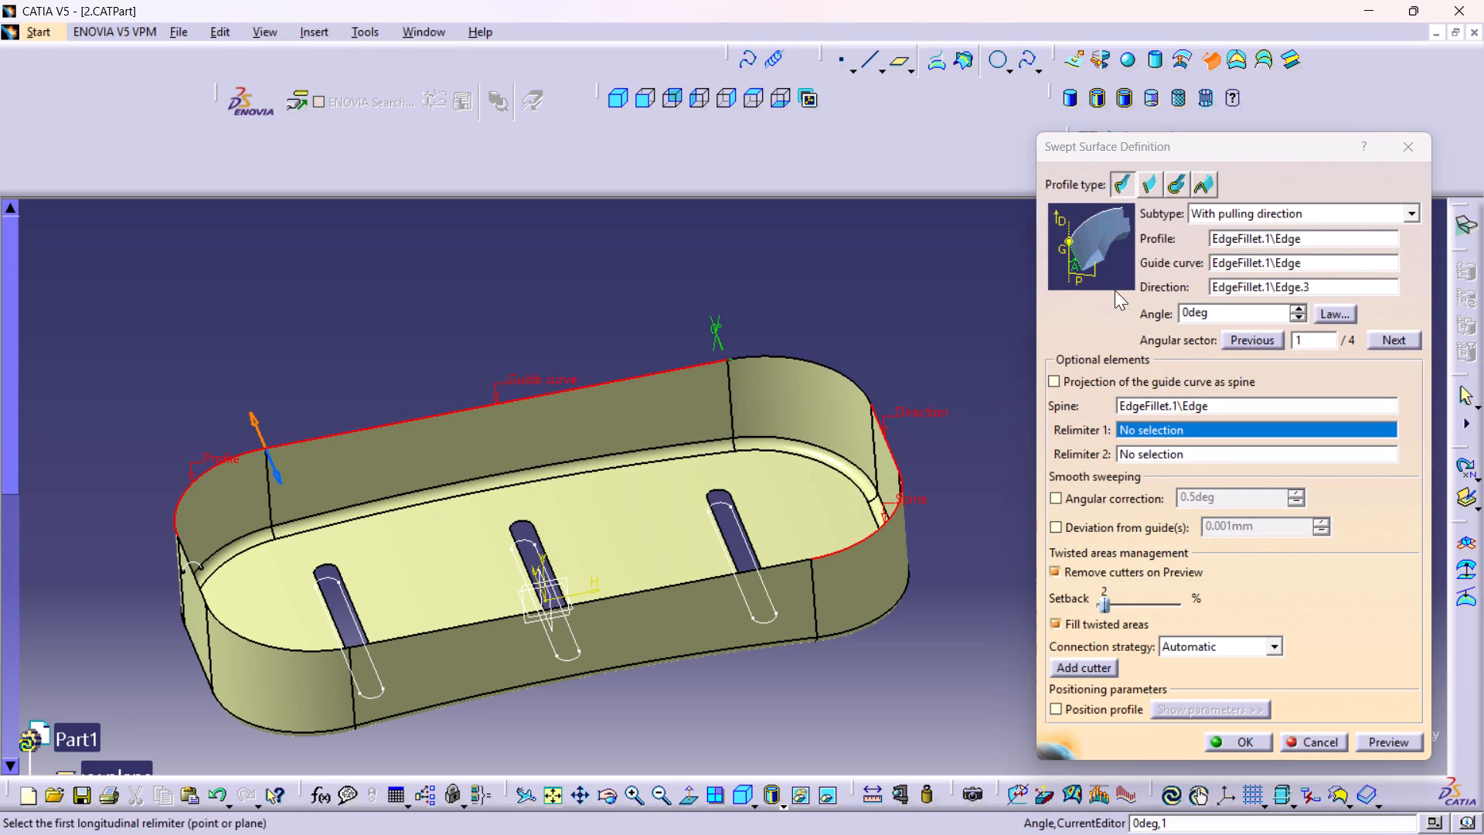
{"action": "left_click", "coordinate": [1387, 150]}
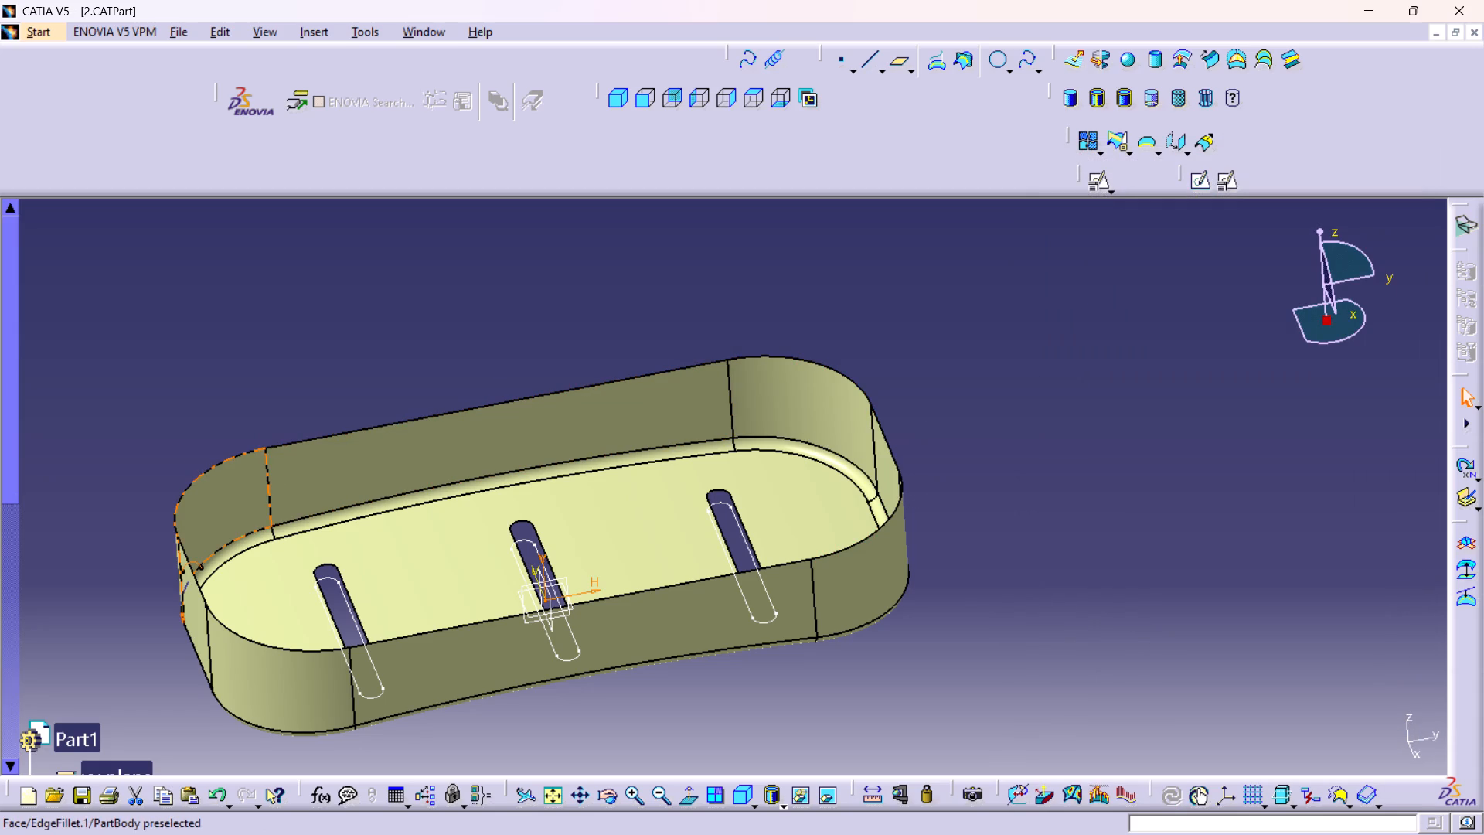
Try a pulling-direction sweep with the arc sketch as profile, the rounded top edge as guide and the adjoining long straight edge as direction.
{"action": "left_click", "coordinate": [1206, 51]}
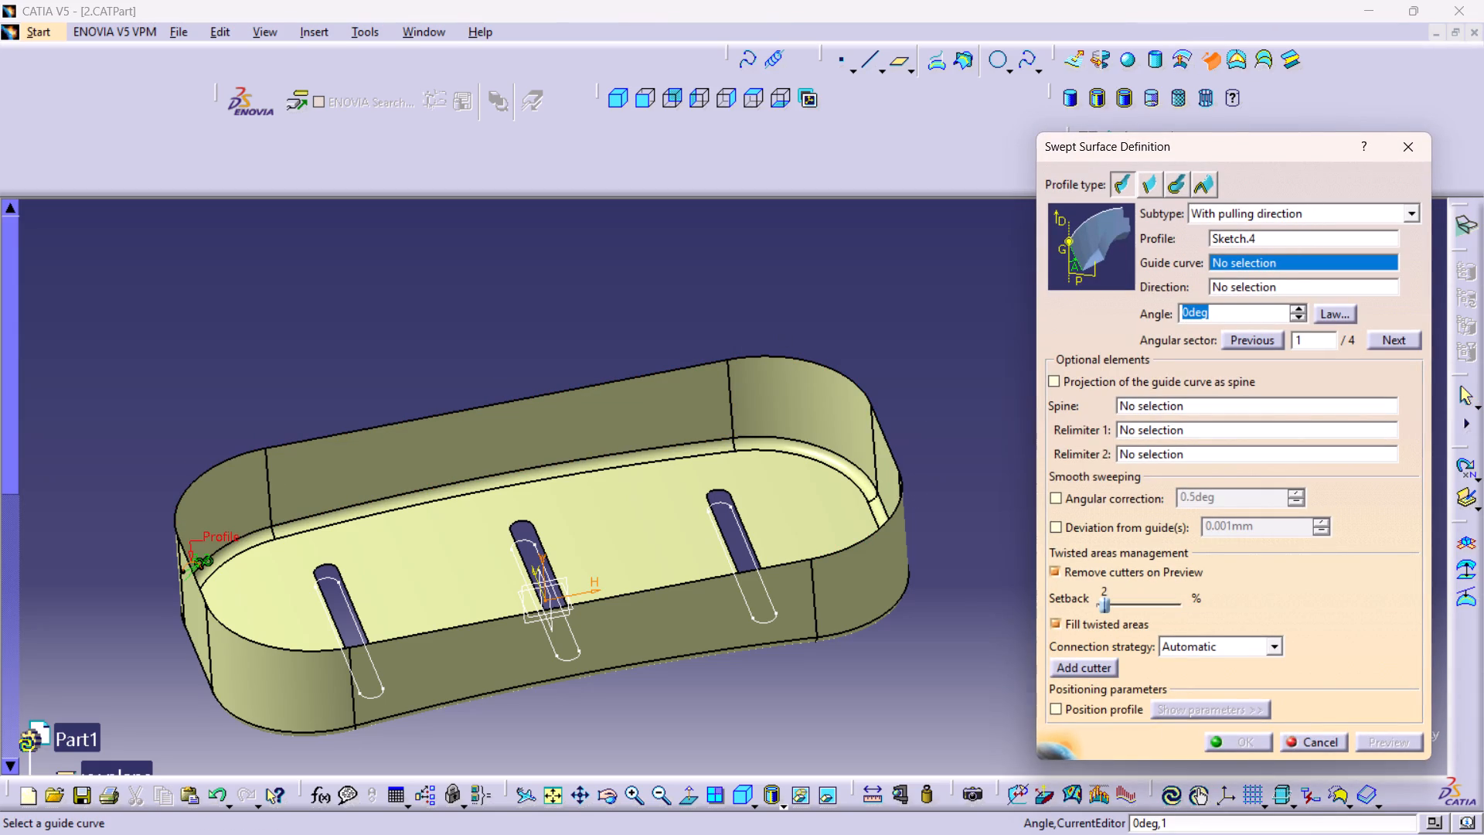
{"action": "left_click", "coordinate": [206, 469]}
{"action": "left_click", "coordinate": [327, 439]}
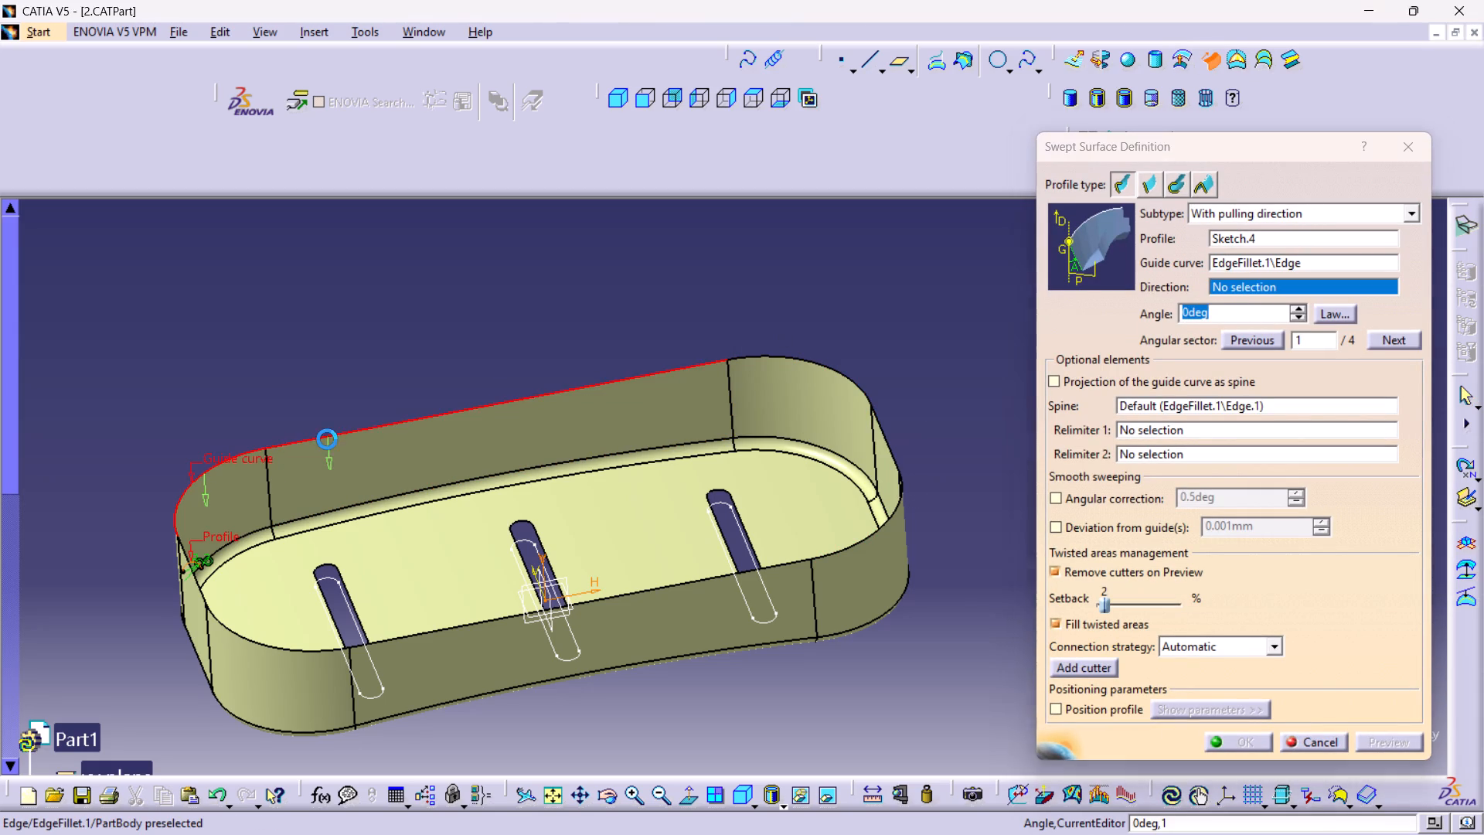
{"action": "left_click", "coordinate": [1389, 738]}
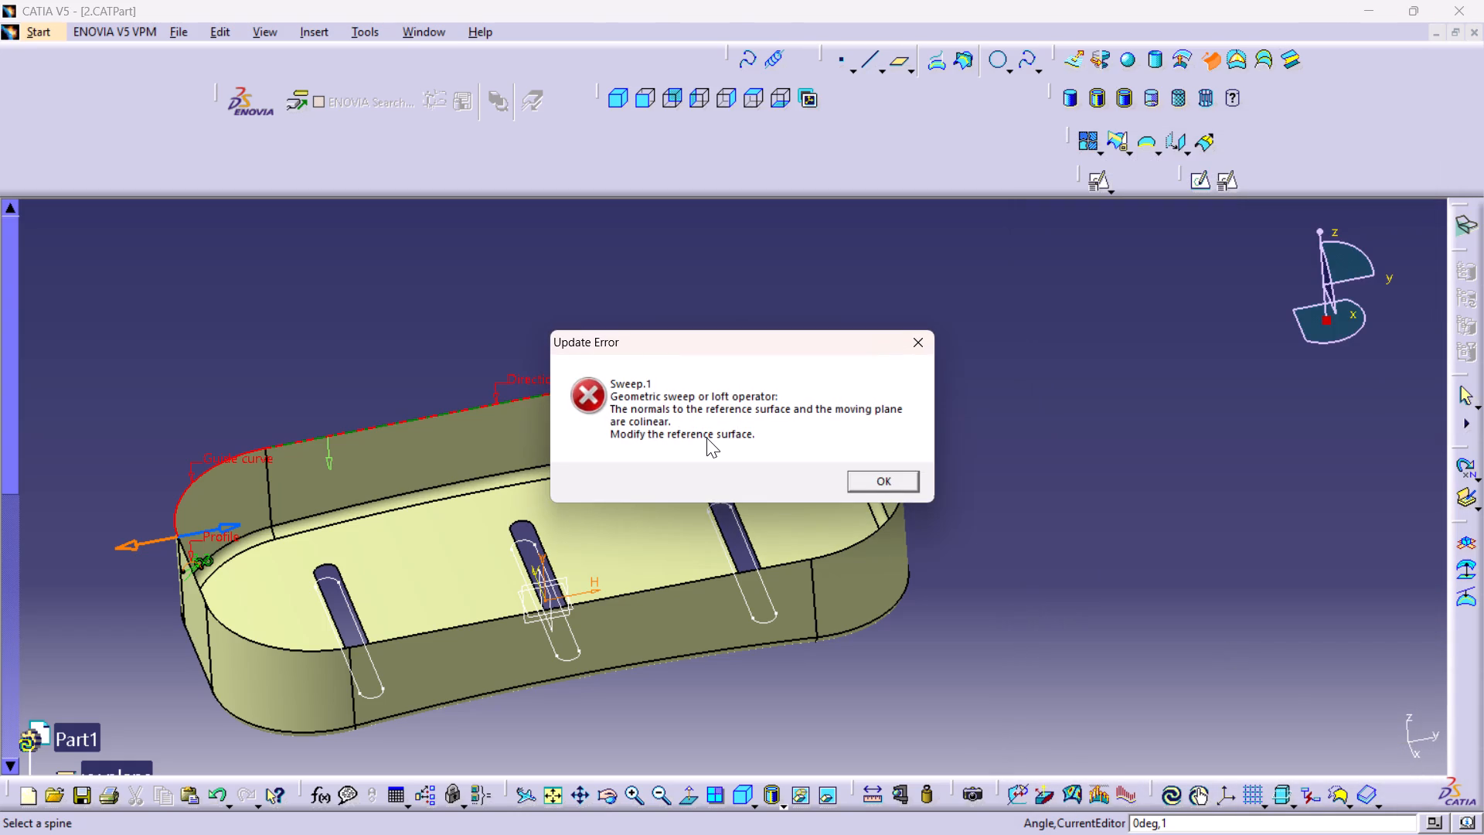
{"action": "middle_click_drag", "start_coordinate": [264, 561], "coordinate": [237, 504]}
{"action": "right_click", "coordinate": [264, 561]}
{"action": "middle_click_drag", "start_coordinate": [295, 538], "coordinate": [297, 527]}
{"action": "right_click", "coordinate": [295, 538]}
{"action": "left_click", "coordinate": [881, 484]}
Examine the arc profile's position relative to the guide curve at the wall's rounded corner.
{"action": "scroll", "coordinate": [577, 538], "scroll_direction": "up", "scroll_amount": 1}
{"action": "middle_click_drag", "start_coordinate": [577, 538], "coordinate": [749, 495]}
{"action": "middle_click_drag", "start_coordinate": [536, 532], "coordinate": [475, 444]}
{"action": "right_click", "coordinate": [536, 532]}
{"action": "middle_click_drag", "start_coordinate": [445, 455], "coordinate": [921, 384]}
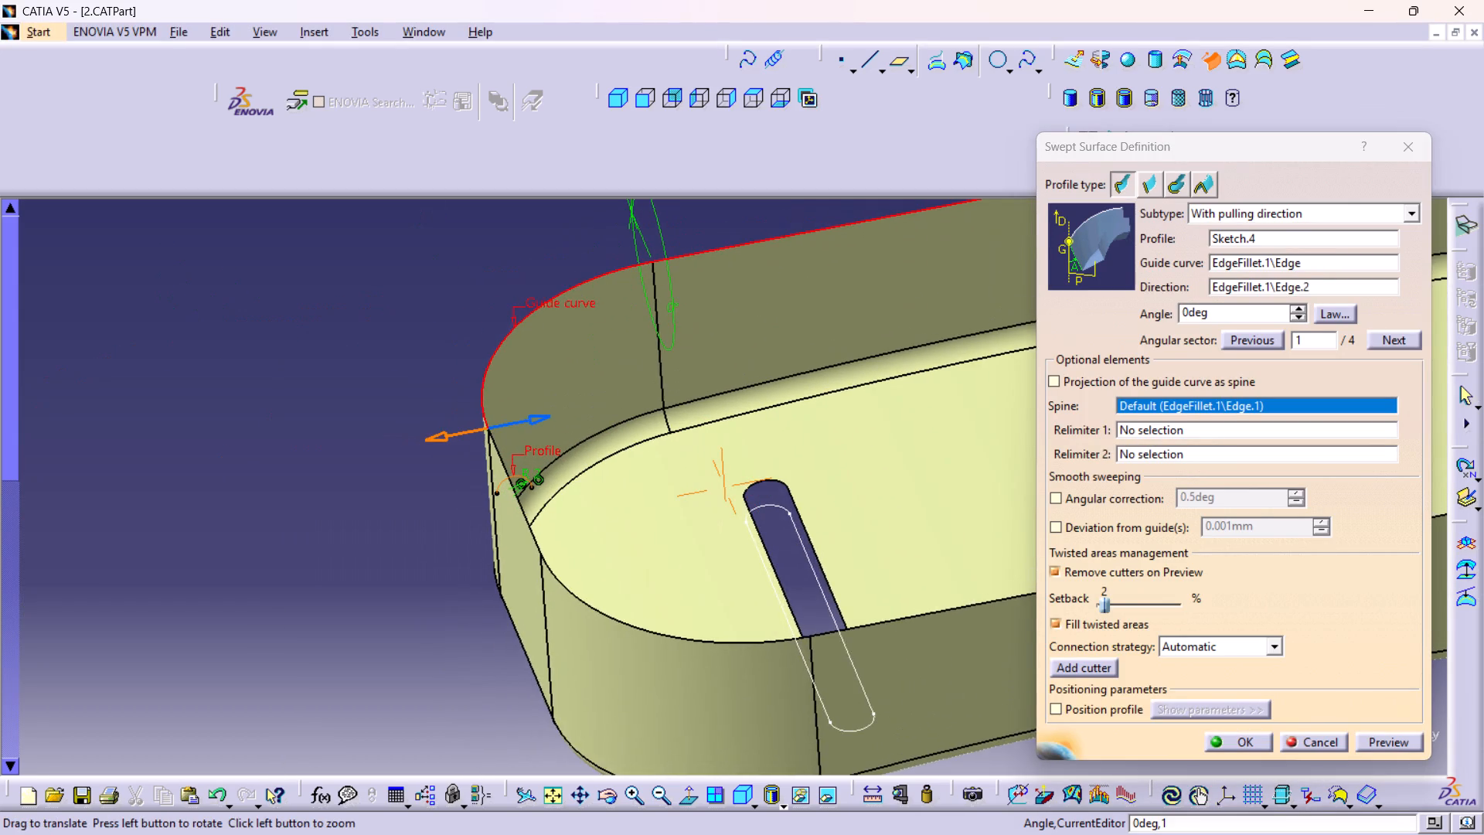
{"action": "middle_click_drag", "start_coordinate": [649, 451], "coordinate": [631, 372]}
{"action": "right_click", "coordinate": [649, 451]}
{"action": "middle_click_drag", "start_coordinate": [813, 412], "coordinate": [744, 458]}
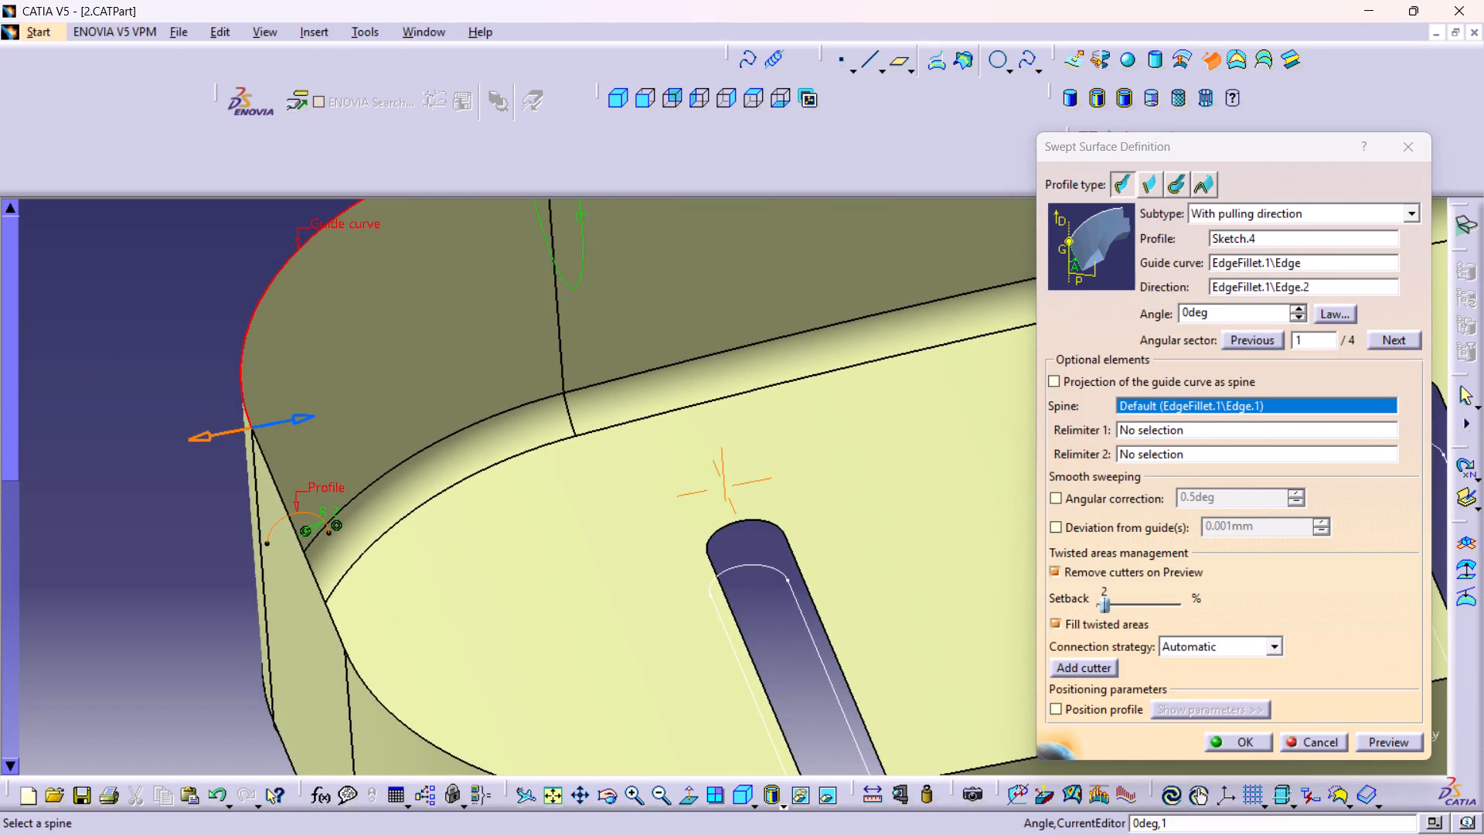
{"action": "right_click", "coordinate": [744, 458]}
{"action": "middle_click_drag", "start_coordinate": [744, 458], "coordinate": [766, 516]}
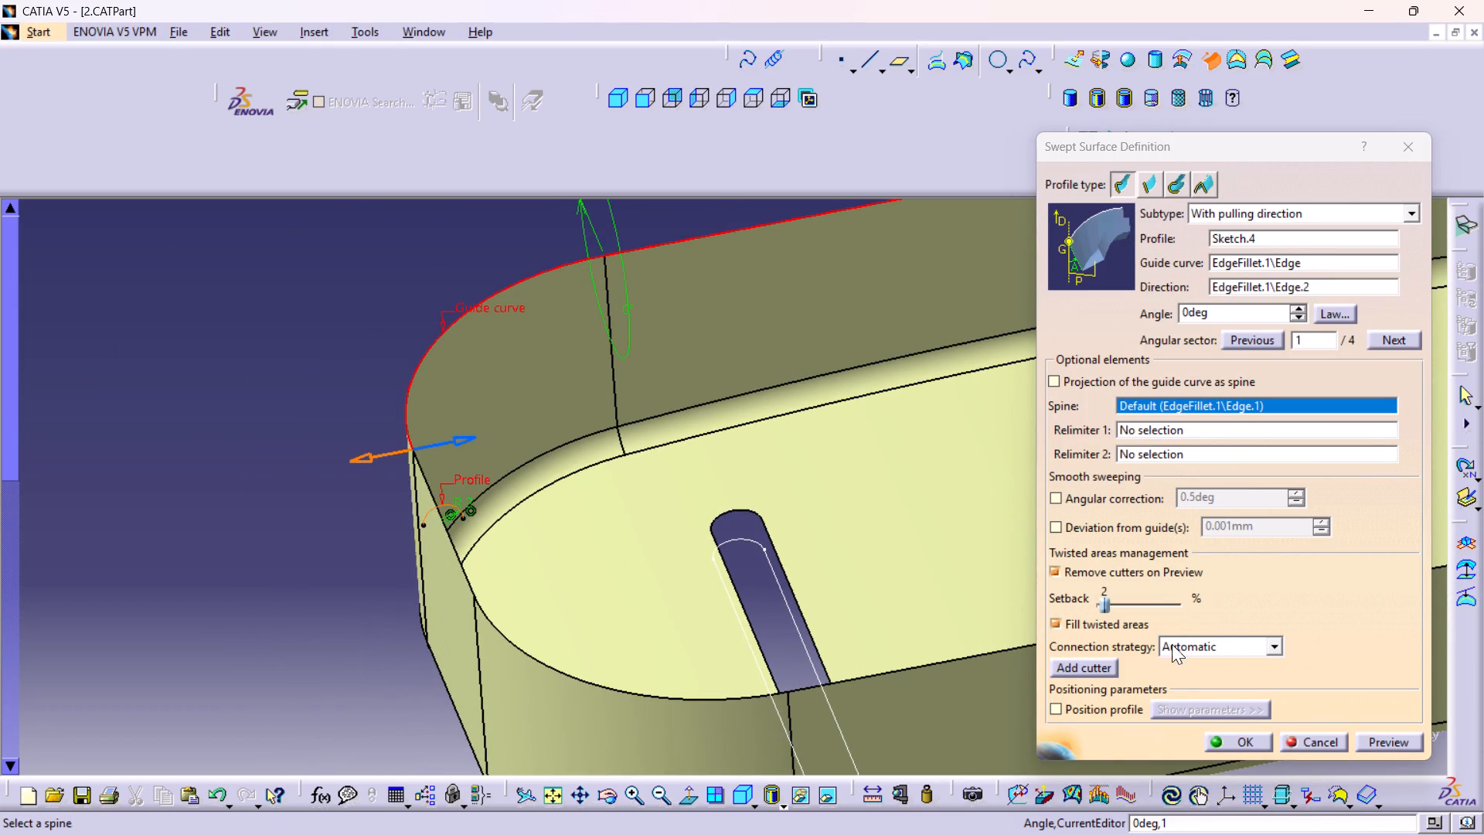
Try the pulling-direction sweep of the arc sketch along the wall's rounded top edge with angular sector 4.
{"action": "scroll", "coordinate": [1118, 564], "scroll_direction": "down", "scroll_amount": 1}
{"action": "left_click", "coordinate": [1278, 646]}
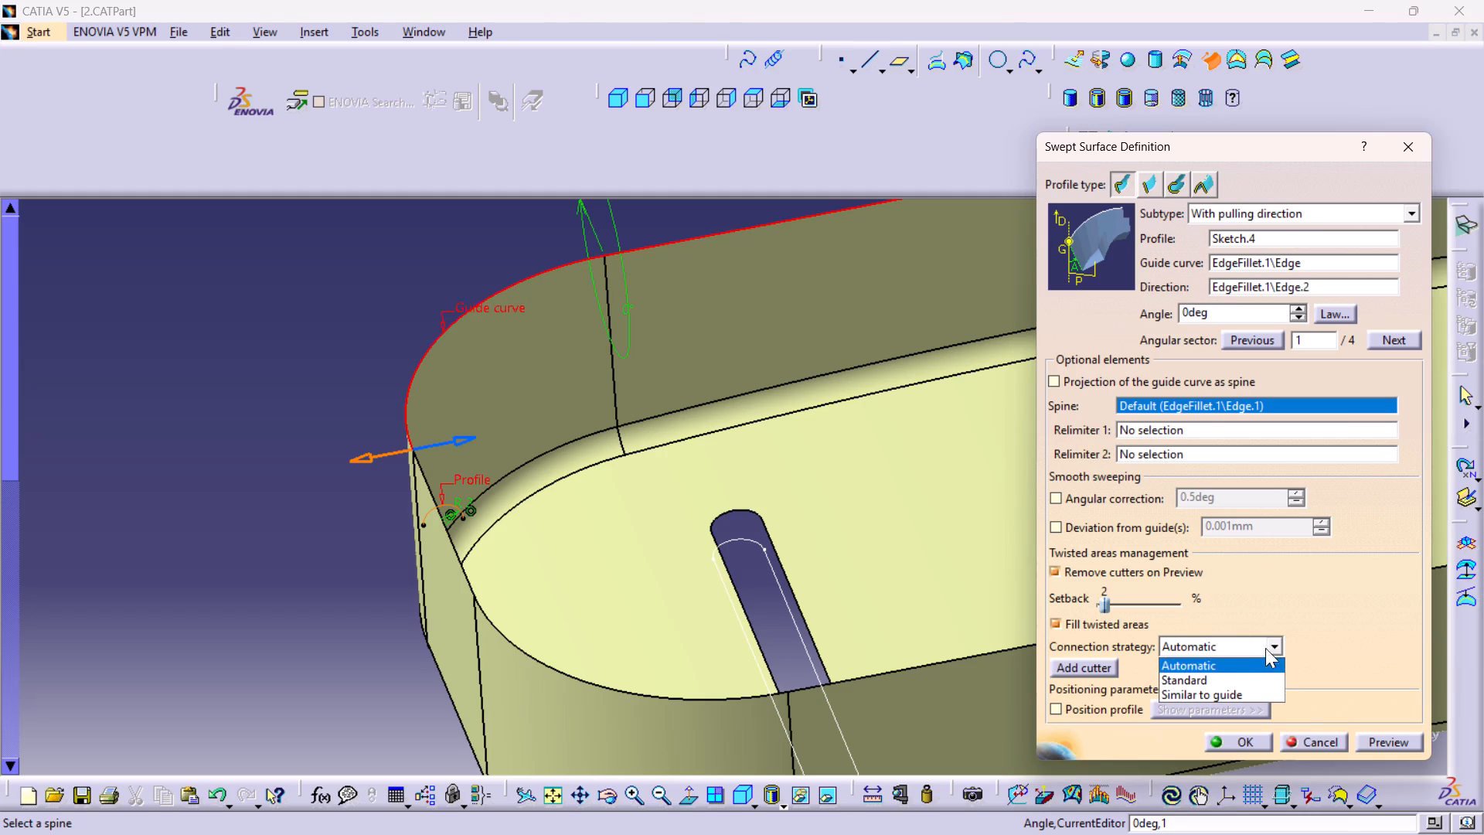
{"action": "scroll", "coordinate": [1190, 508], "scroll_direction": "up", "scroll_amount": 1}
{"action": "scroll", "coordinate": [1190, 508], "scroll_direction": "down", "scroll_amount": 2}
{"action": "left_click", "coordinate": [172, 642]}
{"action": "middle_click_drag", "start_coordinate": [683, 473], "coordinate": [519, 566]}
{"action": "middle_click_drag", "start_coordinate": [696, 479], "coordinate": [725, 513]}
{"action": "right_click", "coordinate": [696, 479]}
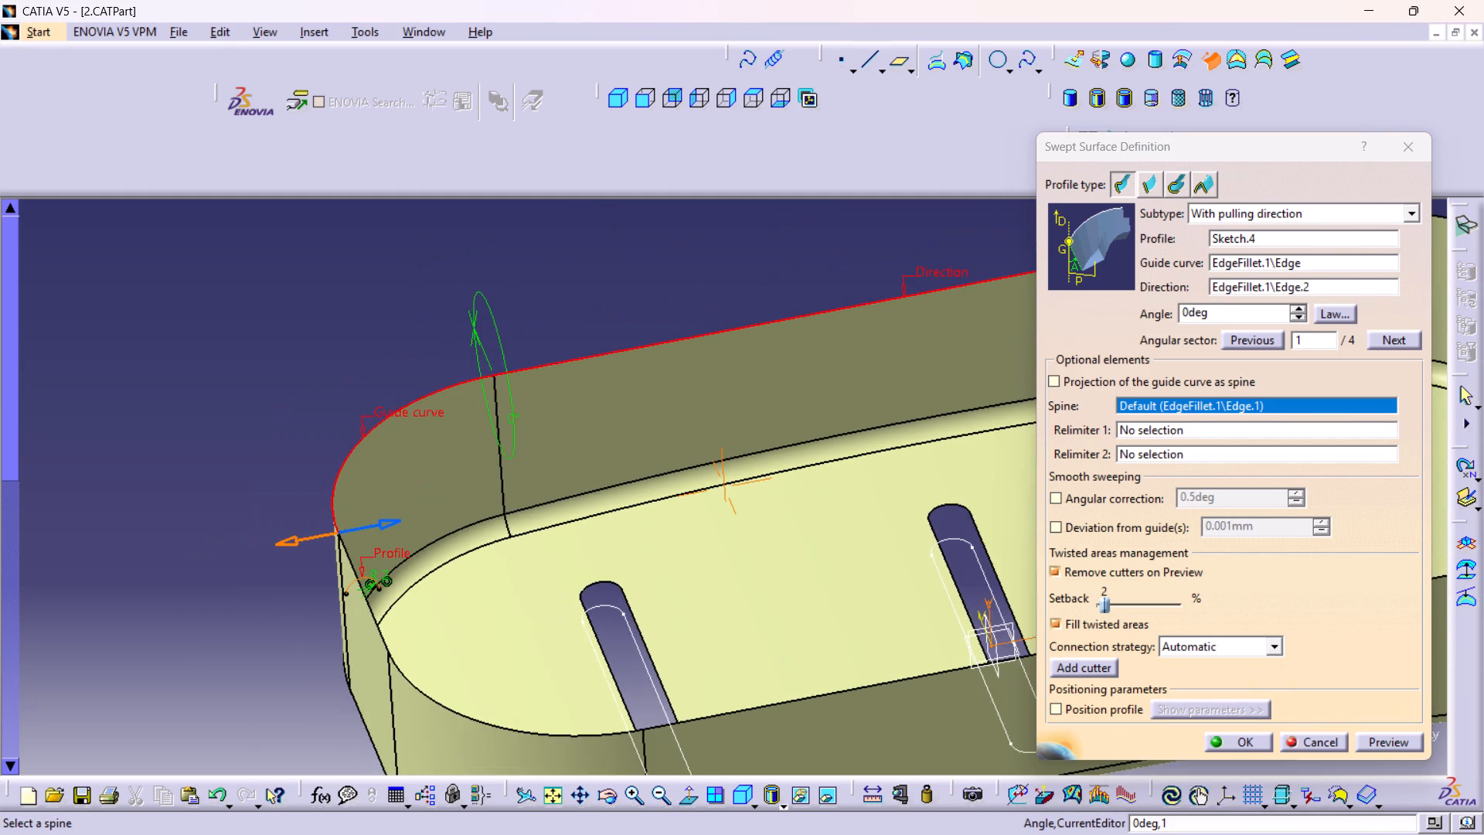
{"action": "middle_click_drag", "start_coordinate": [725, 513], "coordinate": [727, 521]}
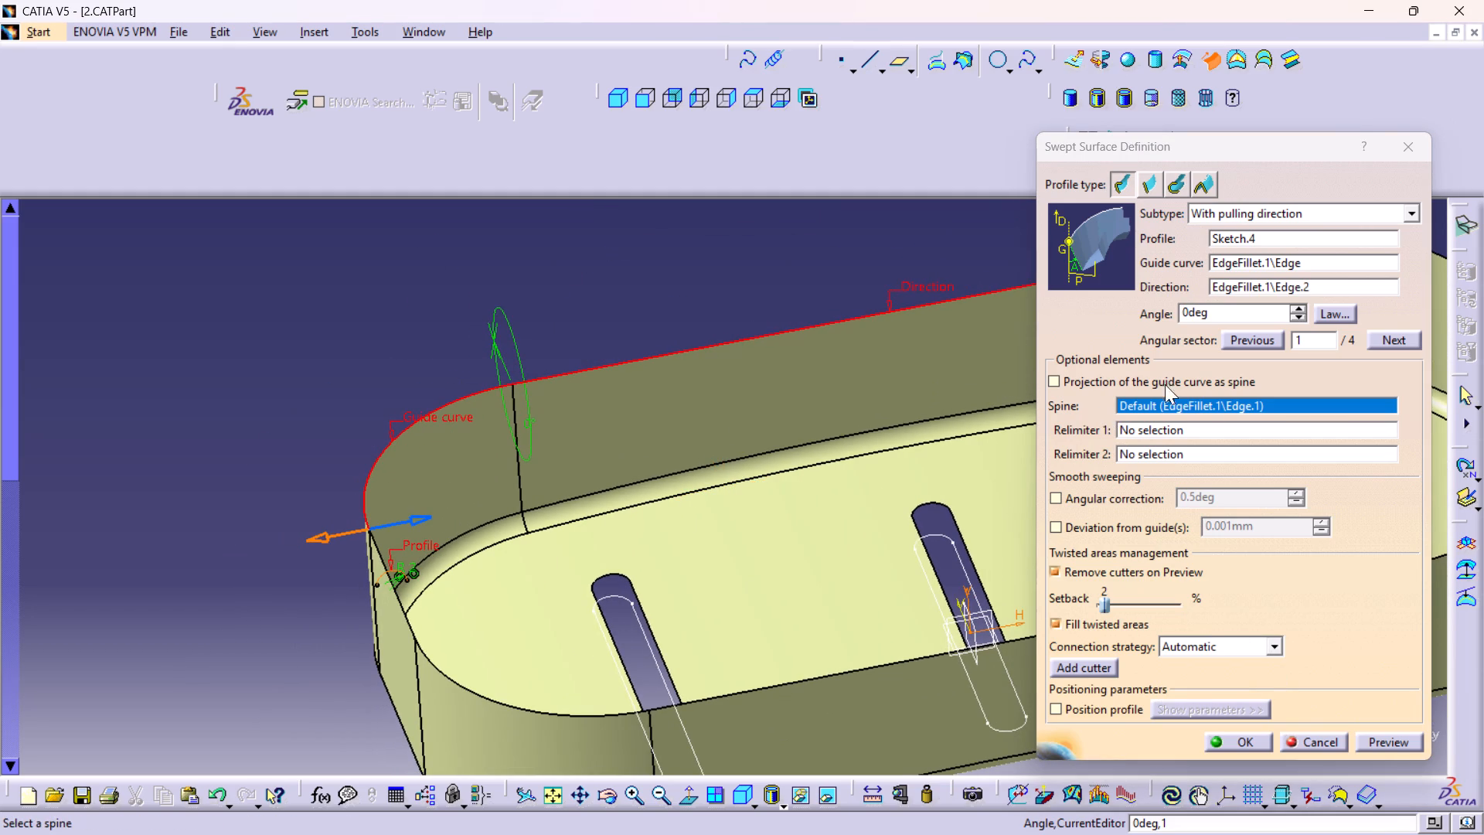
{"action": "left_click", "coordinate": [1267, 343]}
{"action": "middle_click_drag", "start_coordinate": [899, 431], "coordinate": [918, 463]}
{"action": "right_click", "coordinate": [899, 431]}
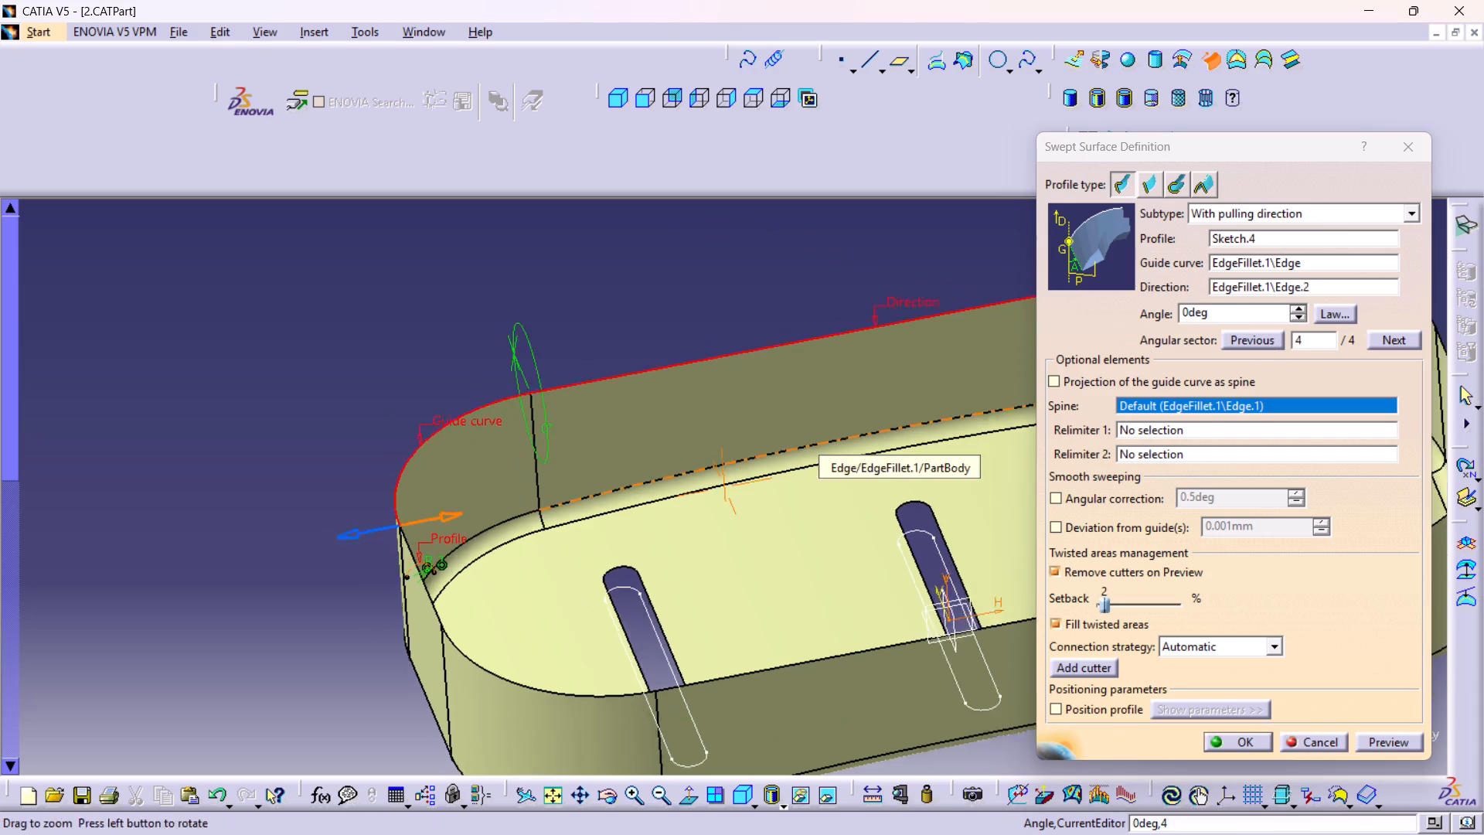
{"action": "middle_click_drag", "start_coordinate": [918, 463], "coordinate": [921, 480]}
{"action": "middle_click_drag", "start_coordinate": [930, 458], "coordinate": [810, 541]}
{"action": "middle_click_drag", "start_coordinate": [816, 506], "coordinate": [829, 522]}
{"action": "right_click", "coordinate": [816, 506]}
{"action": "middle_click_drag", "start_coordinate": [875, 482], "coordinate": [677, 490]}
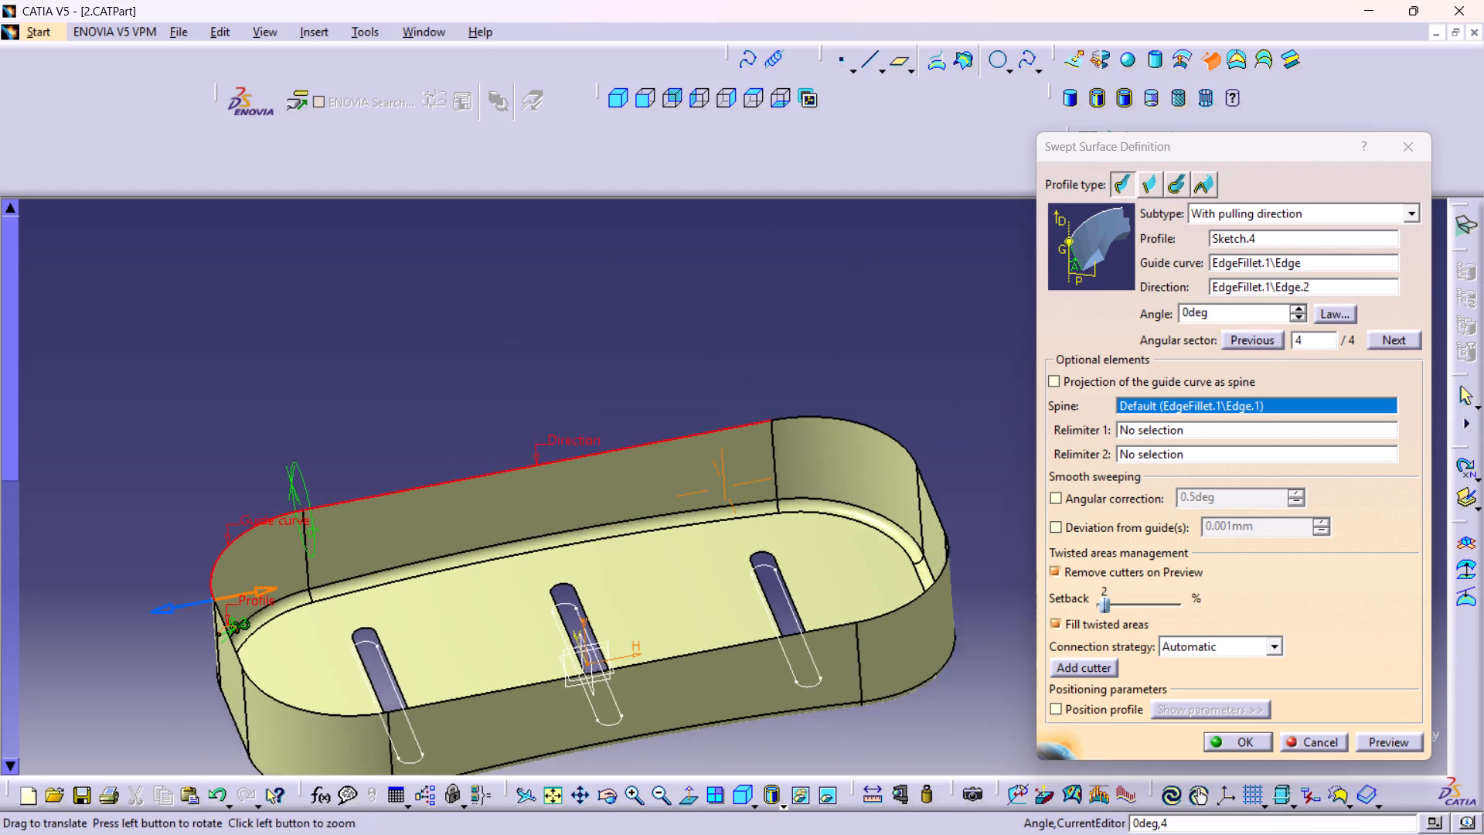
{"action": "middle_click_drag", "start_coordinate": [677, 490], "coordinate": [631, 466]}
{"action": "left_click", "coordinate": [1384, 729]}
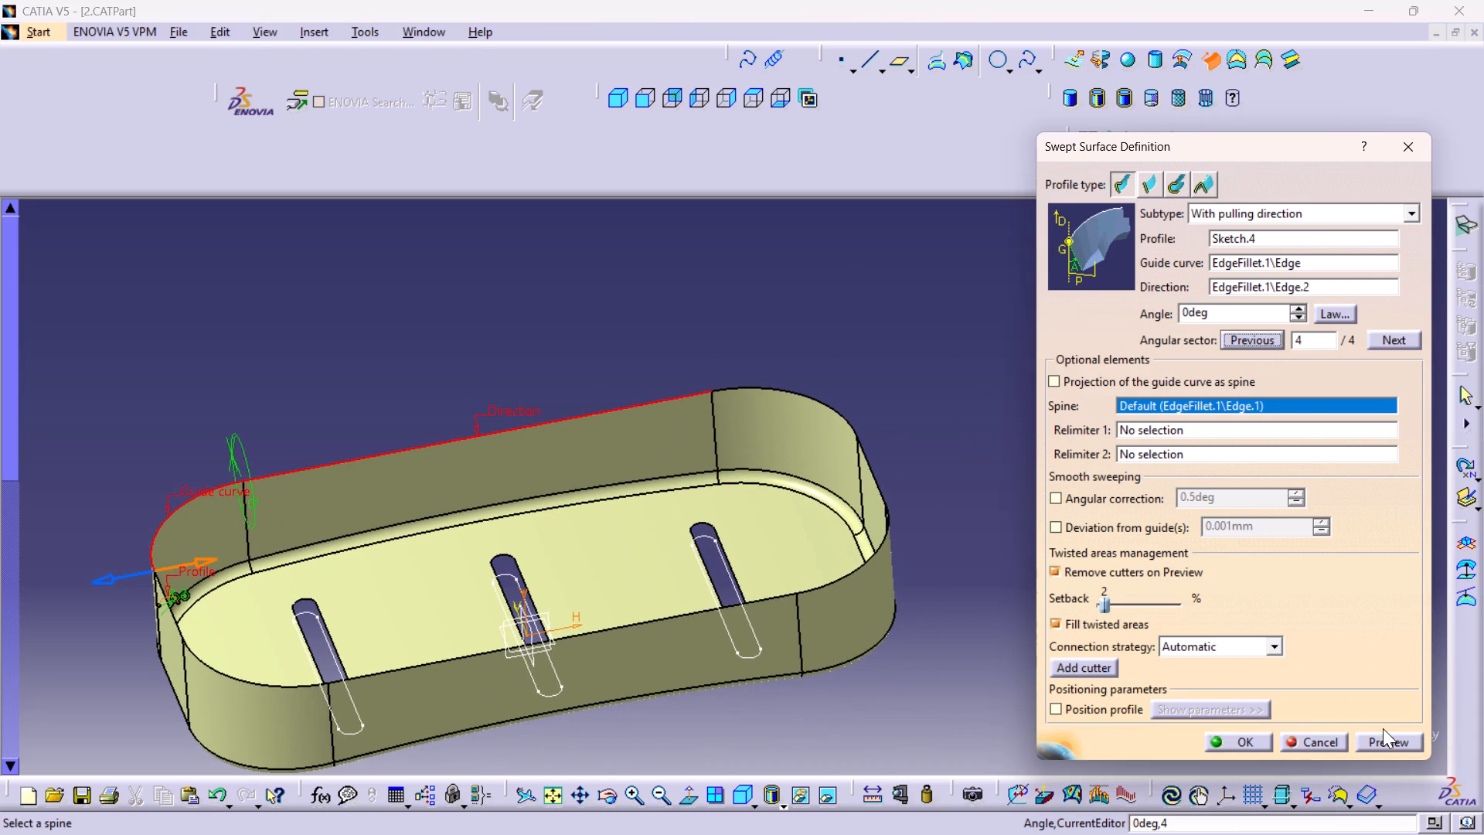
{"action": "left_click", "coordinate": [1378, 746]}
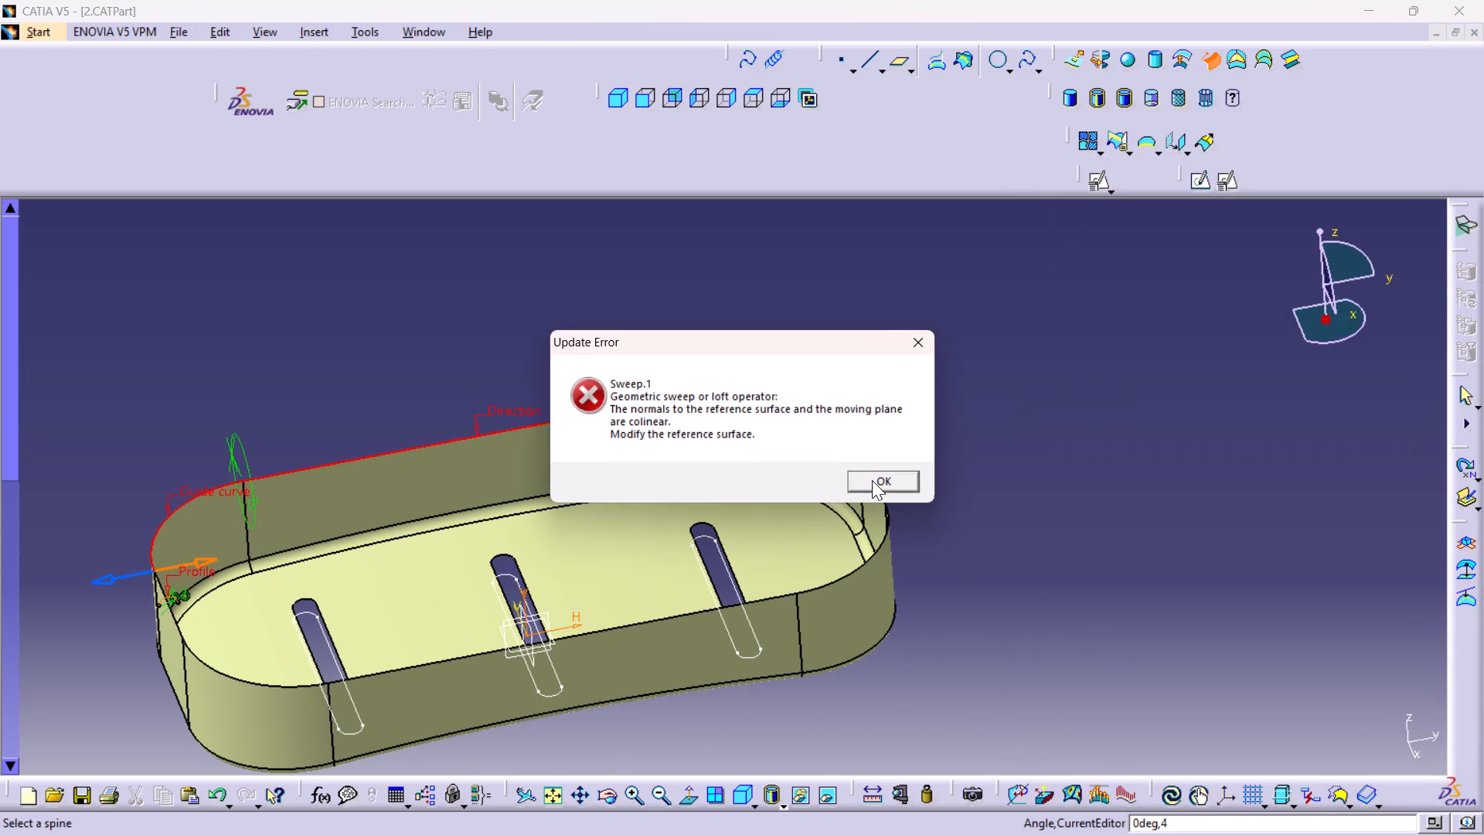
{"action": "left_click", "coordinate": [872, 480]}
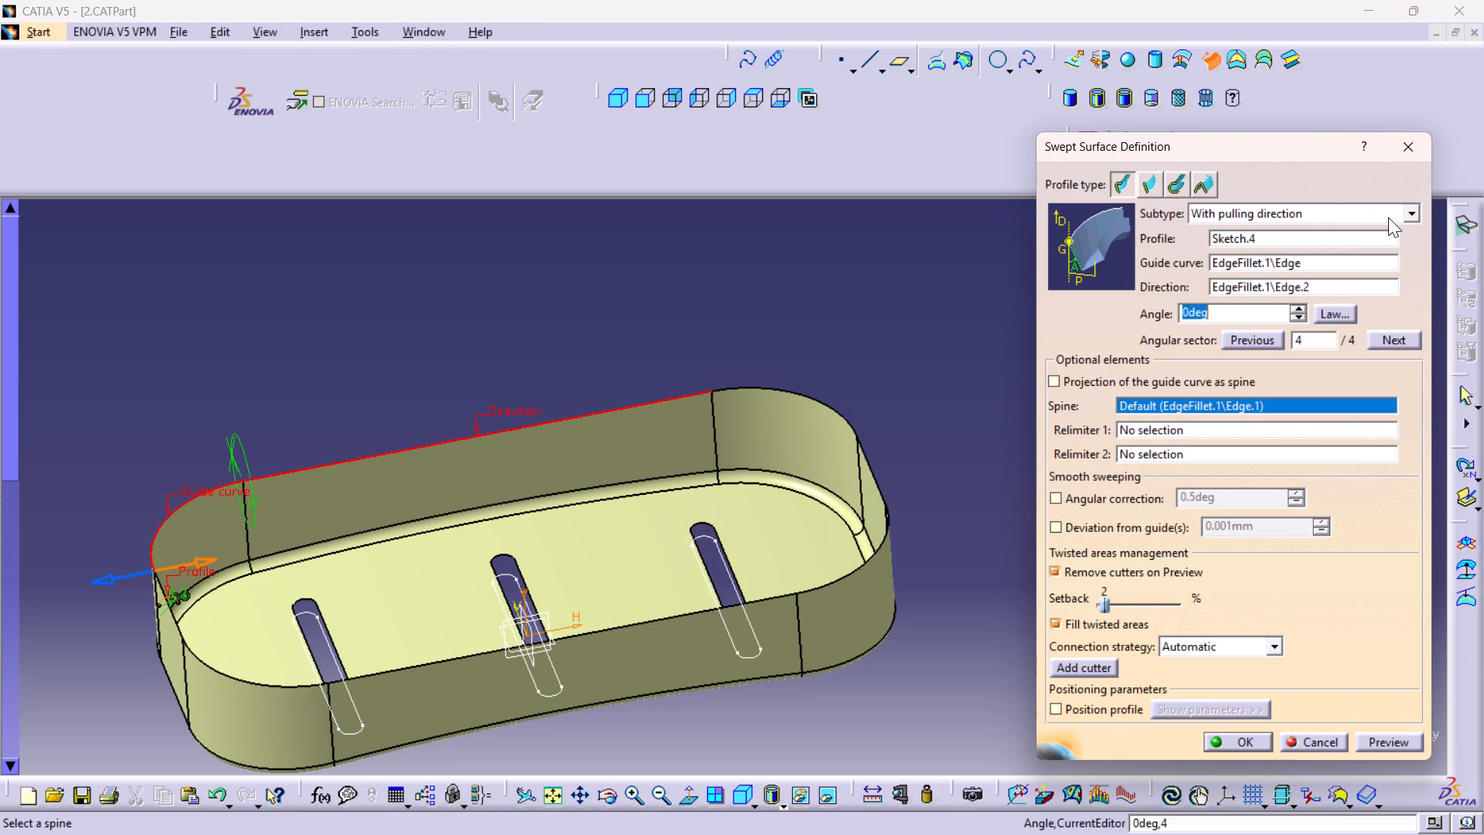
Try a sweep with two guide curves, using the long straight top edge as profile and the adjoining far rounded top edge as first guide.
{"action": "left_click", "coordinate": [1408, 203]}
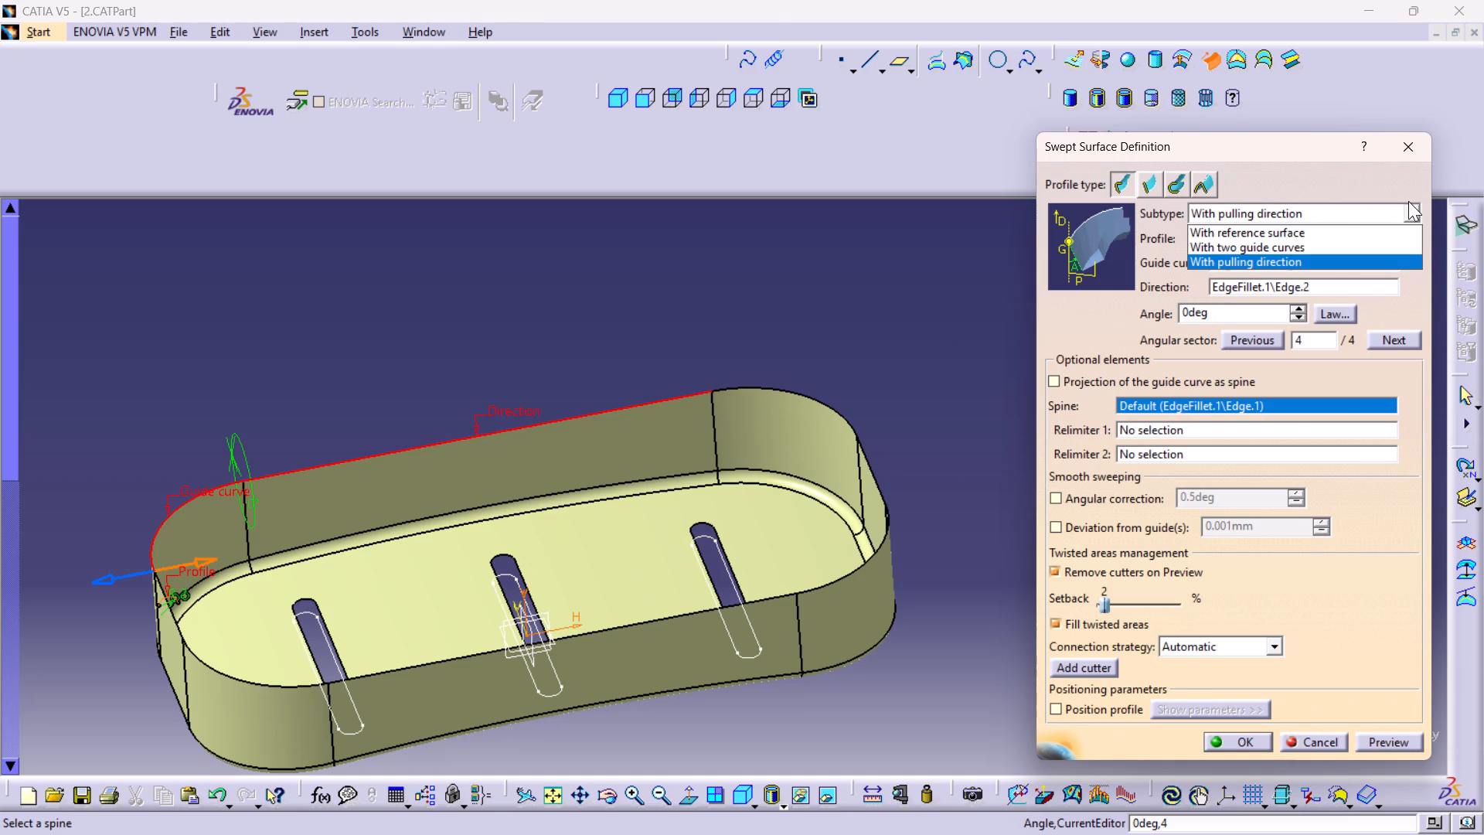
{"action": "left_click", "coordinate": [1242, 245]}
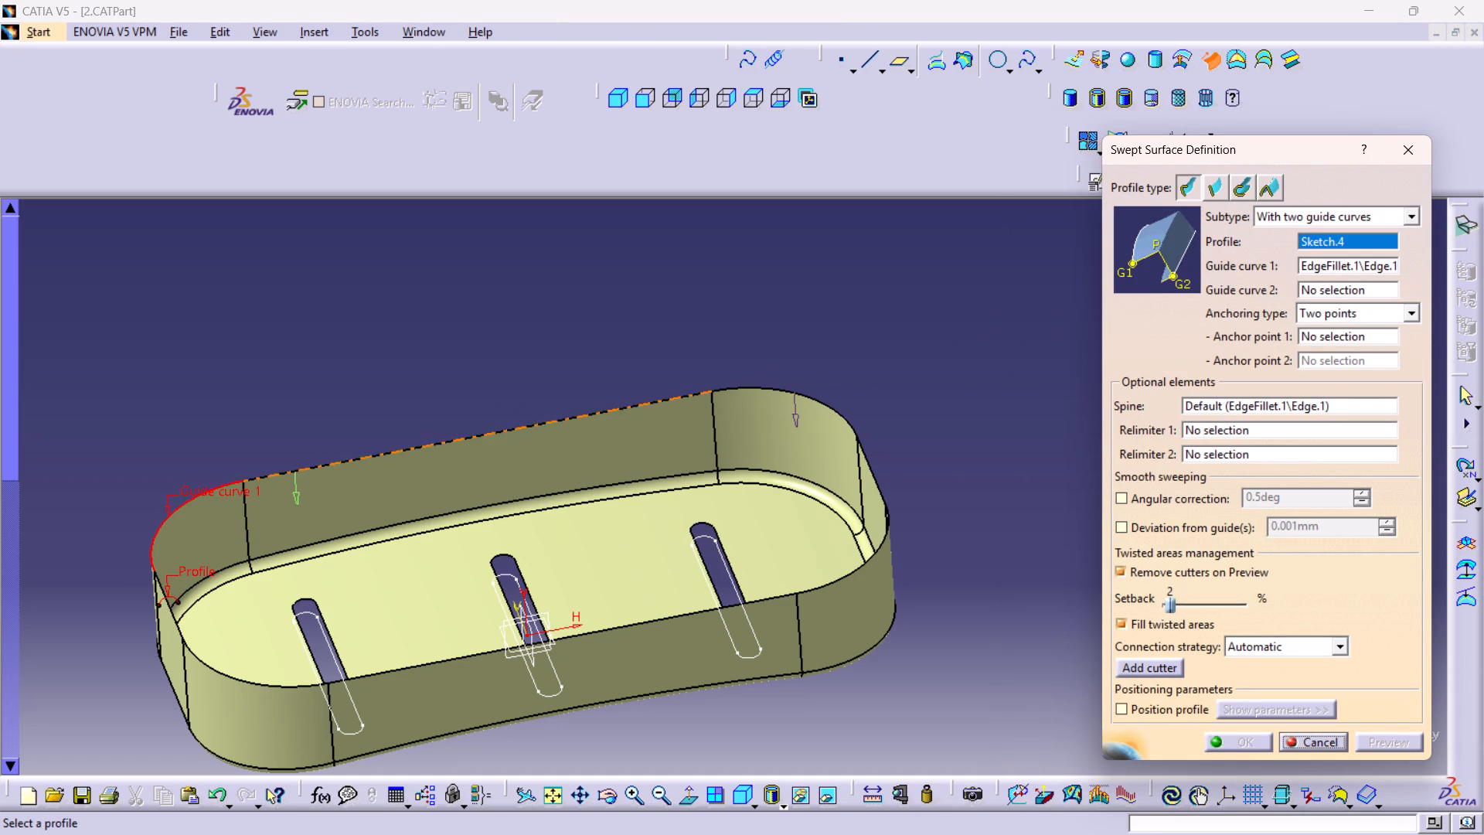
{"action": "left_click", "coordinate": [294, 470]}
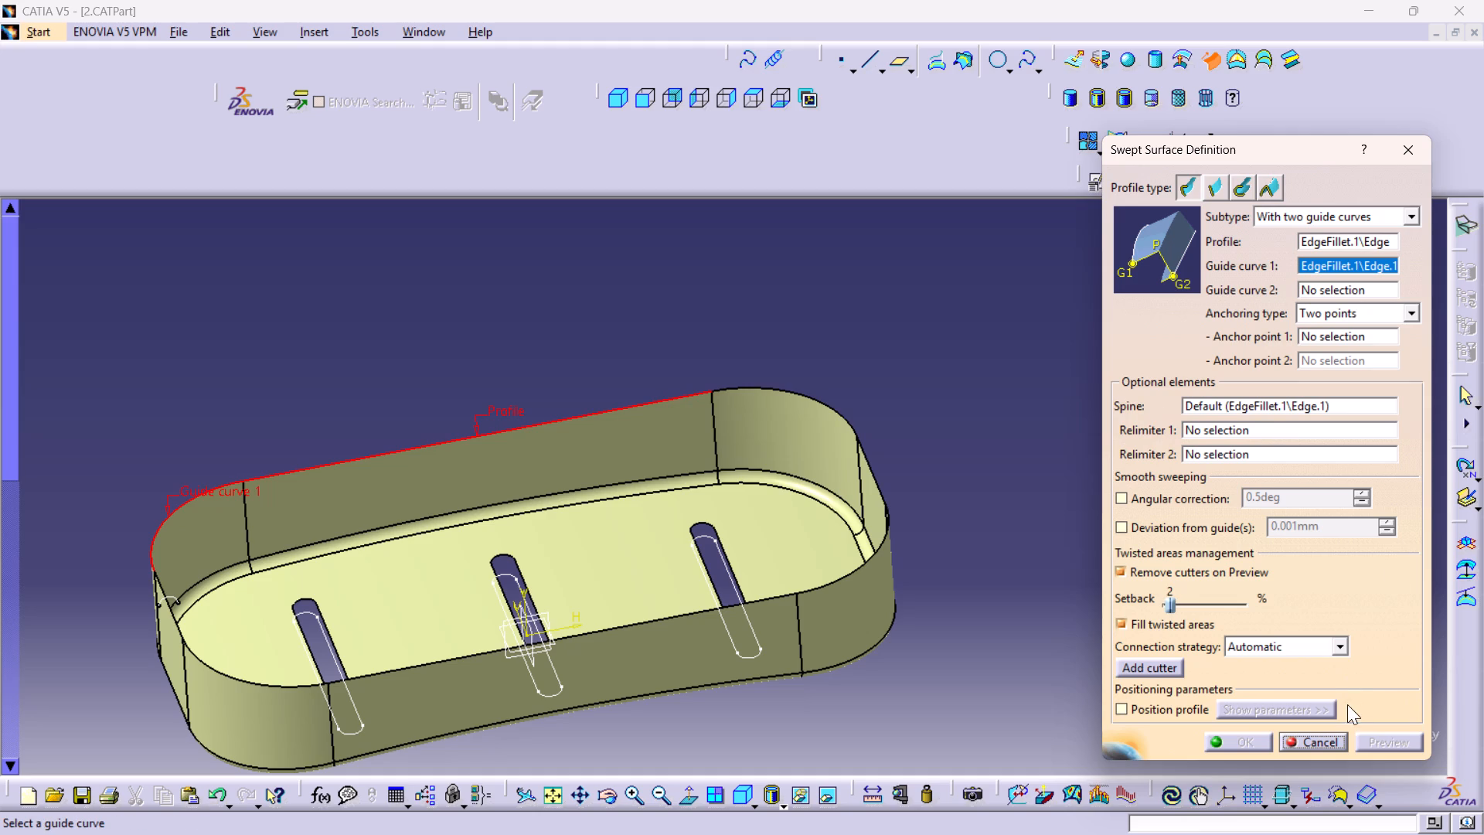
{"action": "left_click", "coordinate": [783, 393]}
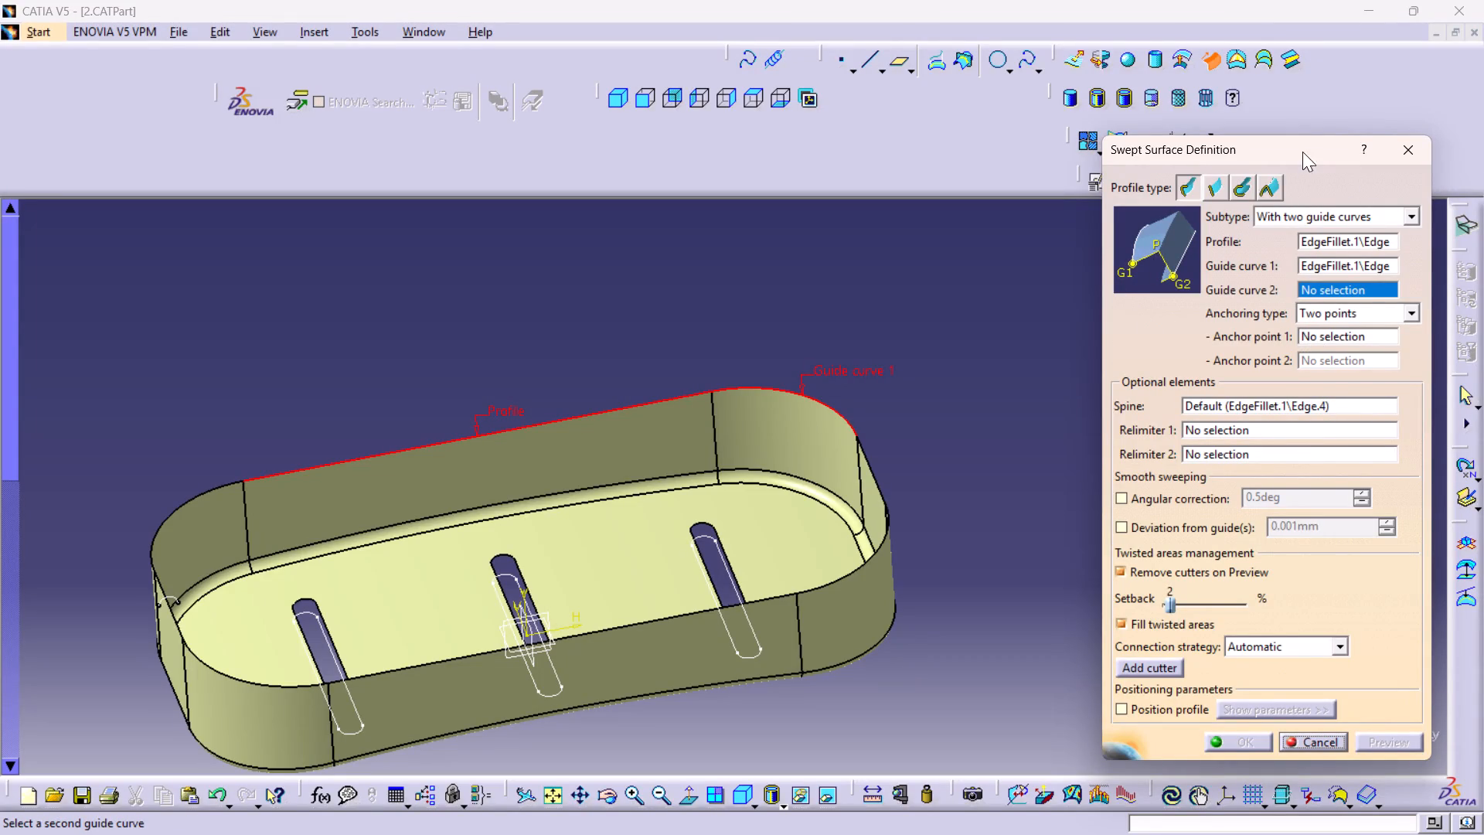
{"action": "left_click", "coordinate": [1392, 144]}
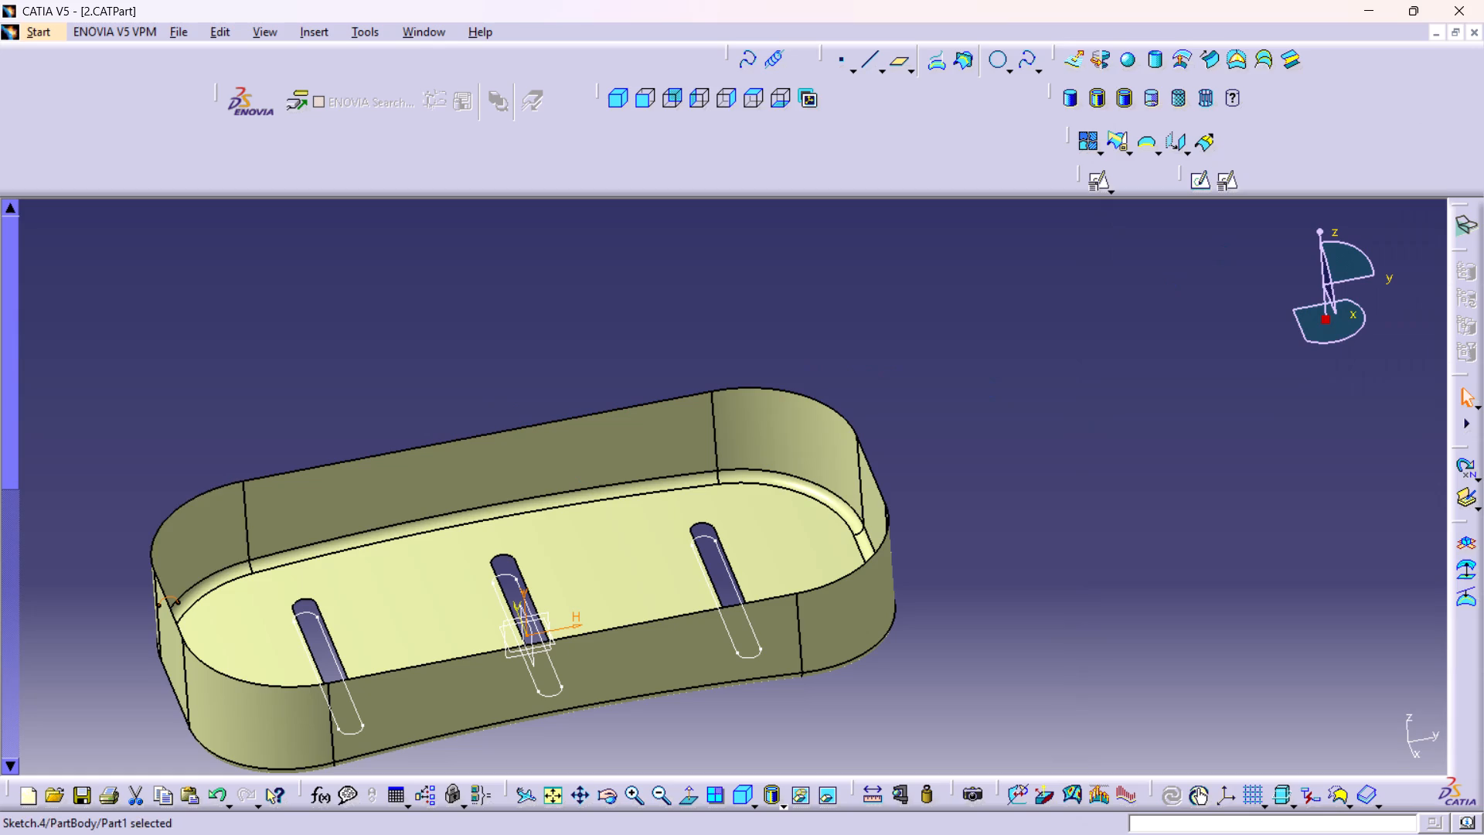
Examine the arc profile's position relative to the wall edge and floor fillet at the rounded corner.
{"action": "left_click", "coordinate": [1203, 54]}
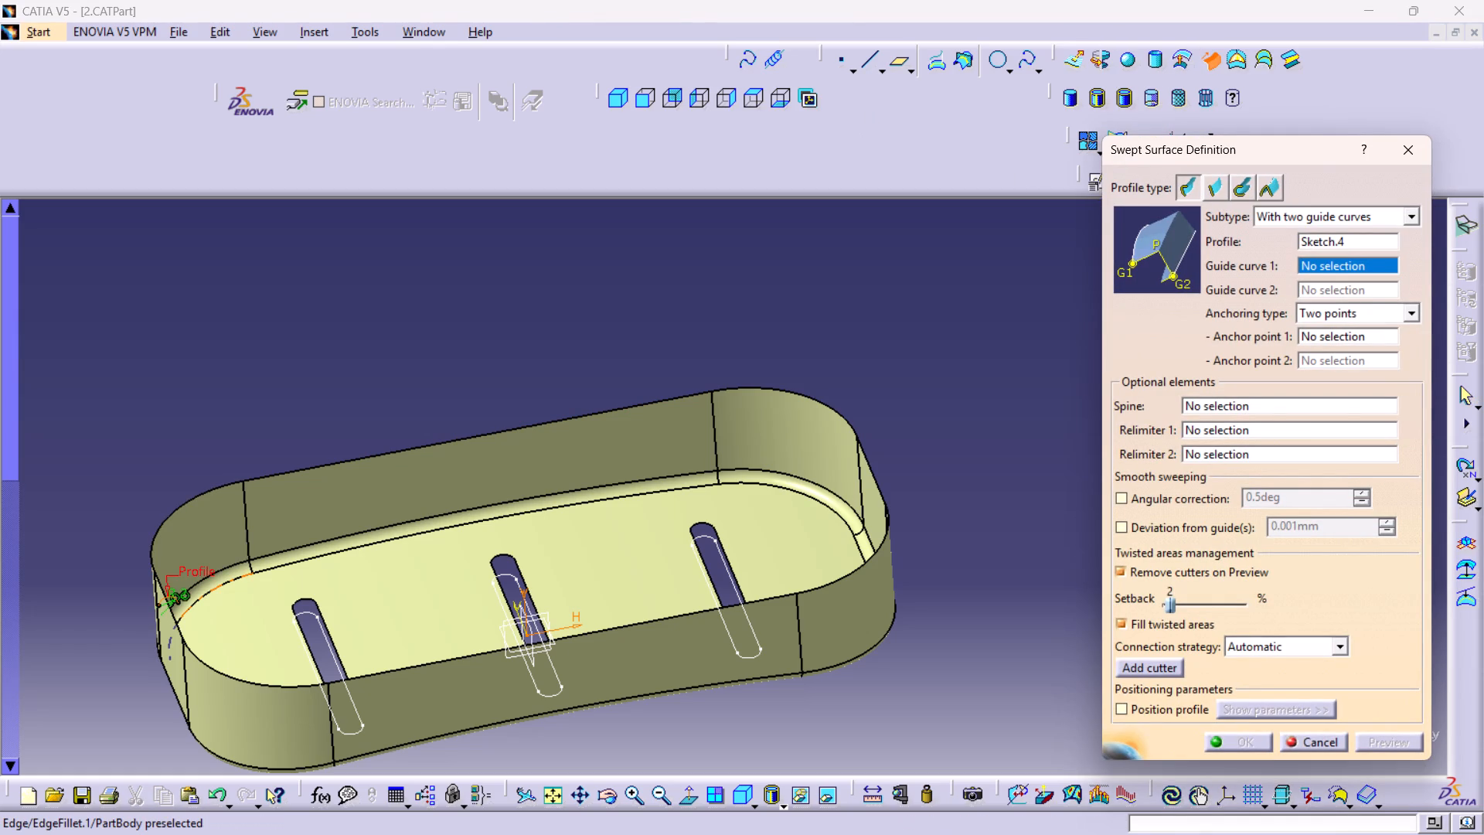
{"action": "middle_click_drag", "start_coordinate": [184, 588], "coordinate": [116, 410]}
{"action": "right_click", "coordinate": [183, 587]}
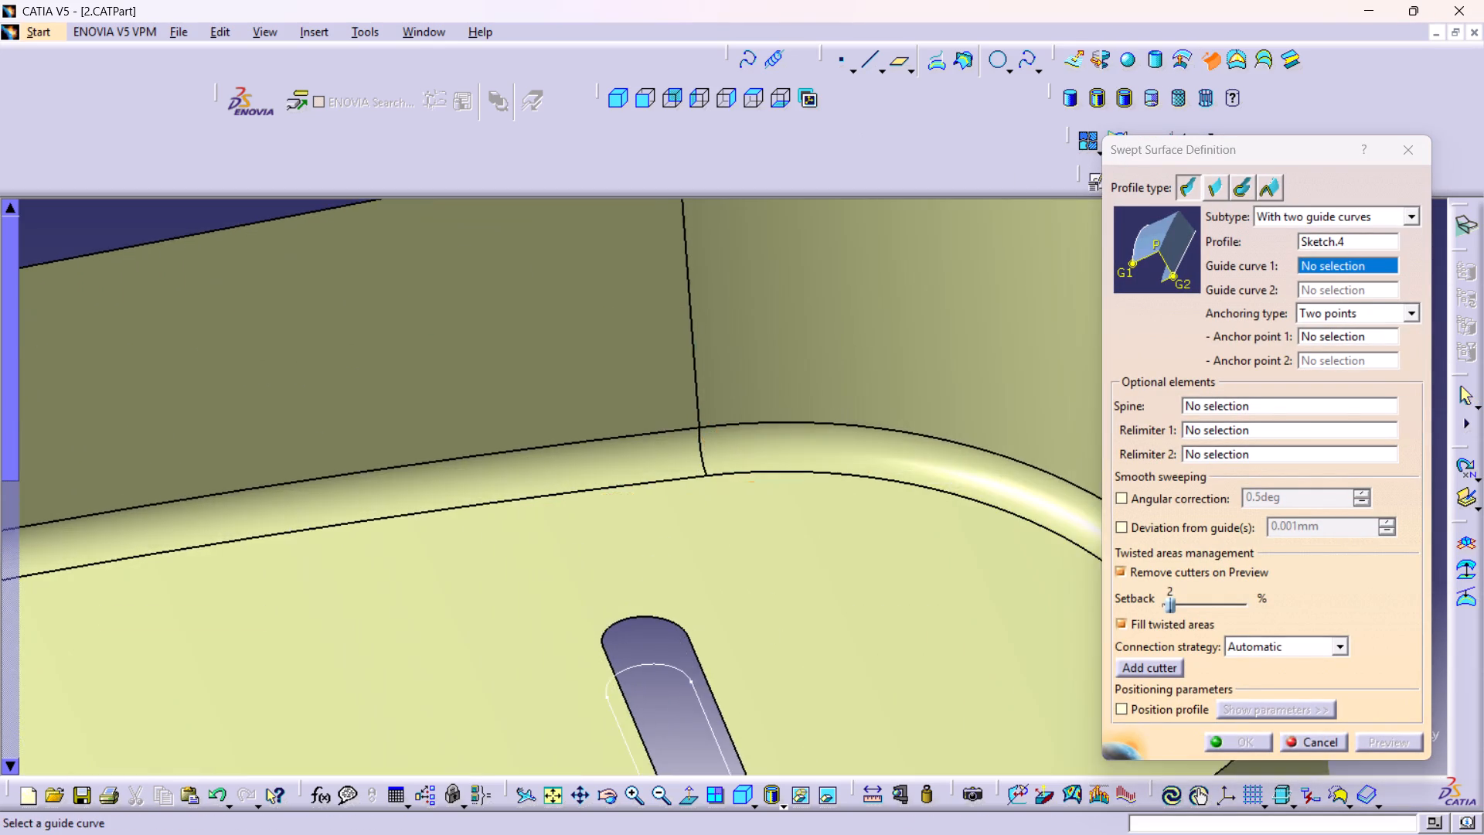
{"action": "middle_click_drag", "start_coordinate": [91, 539], "coordinate": [1064, 424]}
{"action": "middle_click_drag", "start_coordinate": [139, 645], "coordinate": [835, 465]}
{"action": "middle_click_drag", "start_coordinate": [358, 597], "coordinate": [485, 514]}
{"action": "middle_click_drag", "start_coordinate": [487, 524], "coordinate": [476, 453]}
{"action": "right_click", "coordinate": [487, 524]}
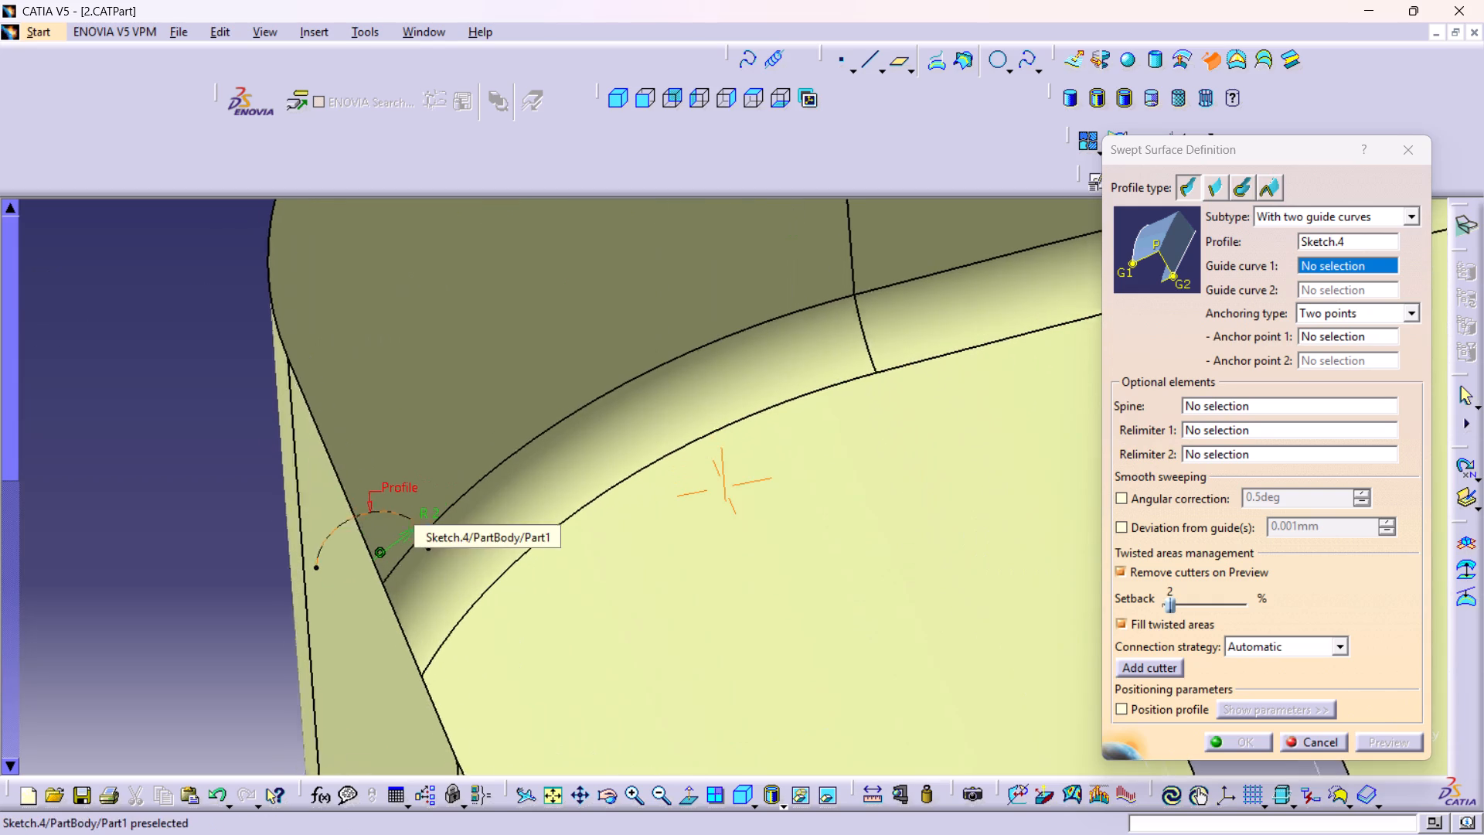
{"action": "middle_click_drag", "start_coordinate": [476, 453], "coordinate": [474, 451]}
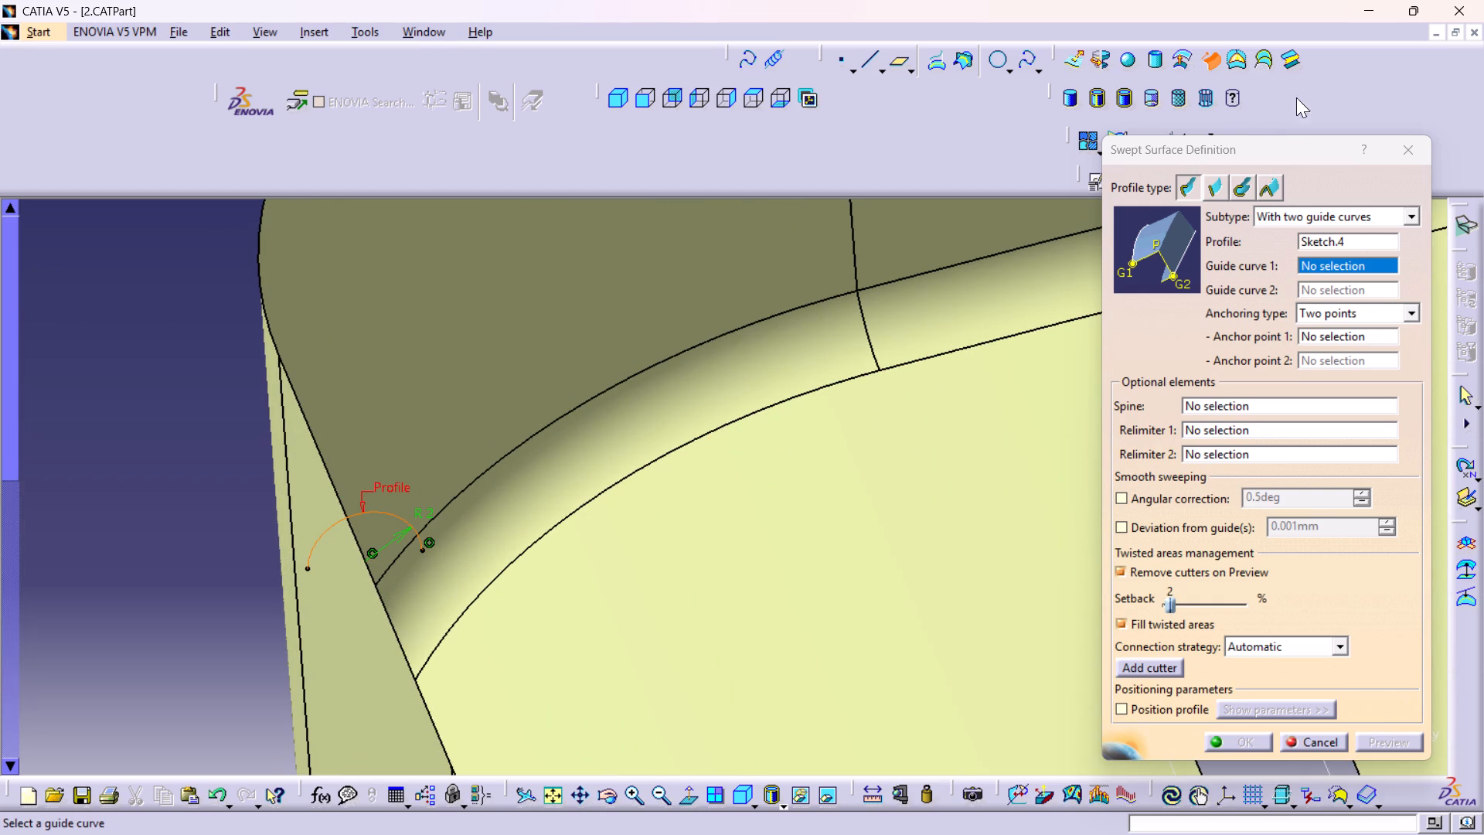
{"action": "middle_click_drag", "start_coordinate": [452, 545], "coordinate": [434, 484]}
{"action": "right_click", "coordinate": [452, 545]}
{"action": "middle_click_drag", "start_coordinate": [434, 484], "coordinate": [473, 458]}
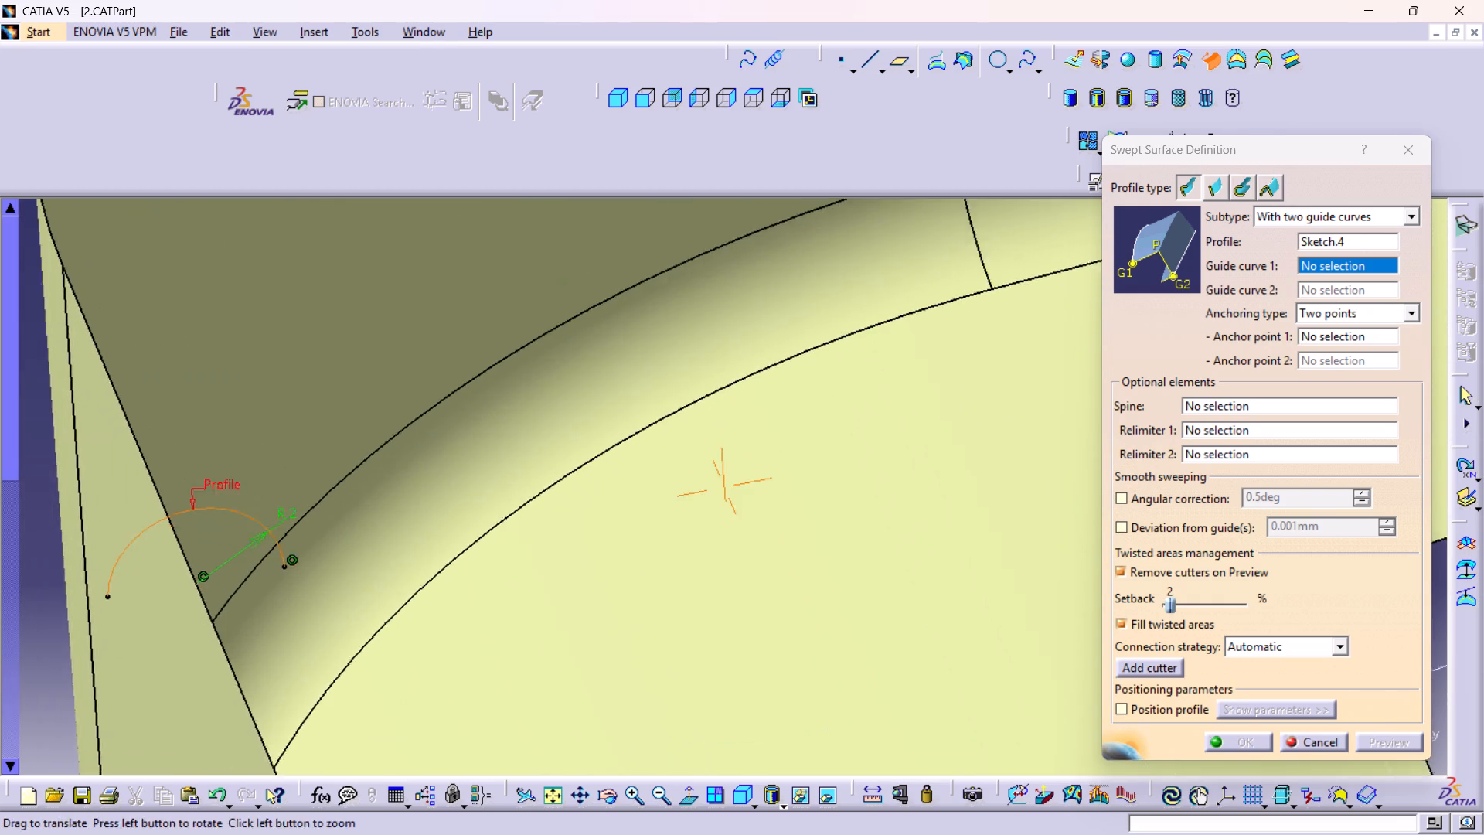
{"action": "middle_click_drag", "start_coordinate": [473, 458], "coordinate": [584, 379]}
{"action": "middle_click_drag", "start_coordinate": [753, 380], "coordinate": [781, 442]}
{"action": "right_click", "coordinate": [753, 380]}
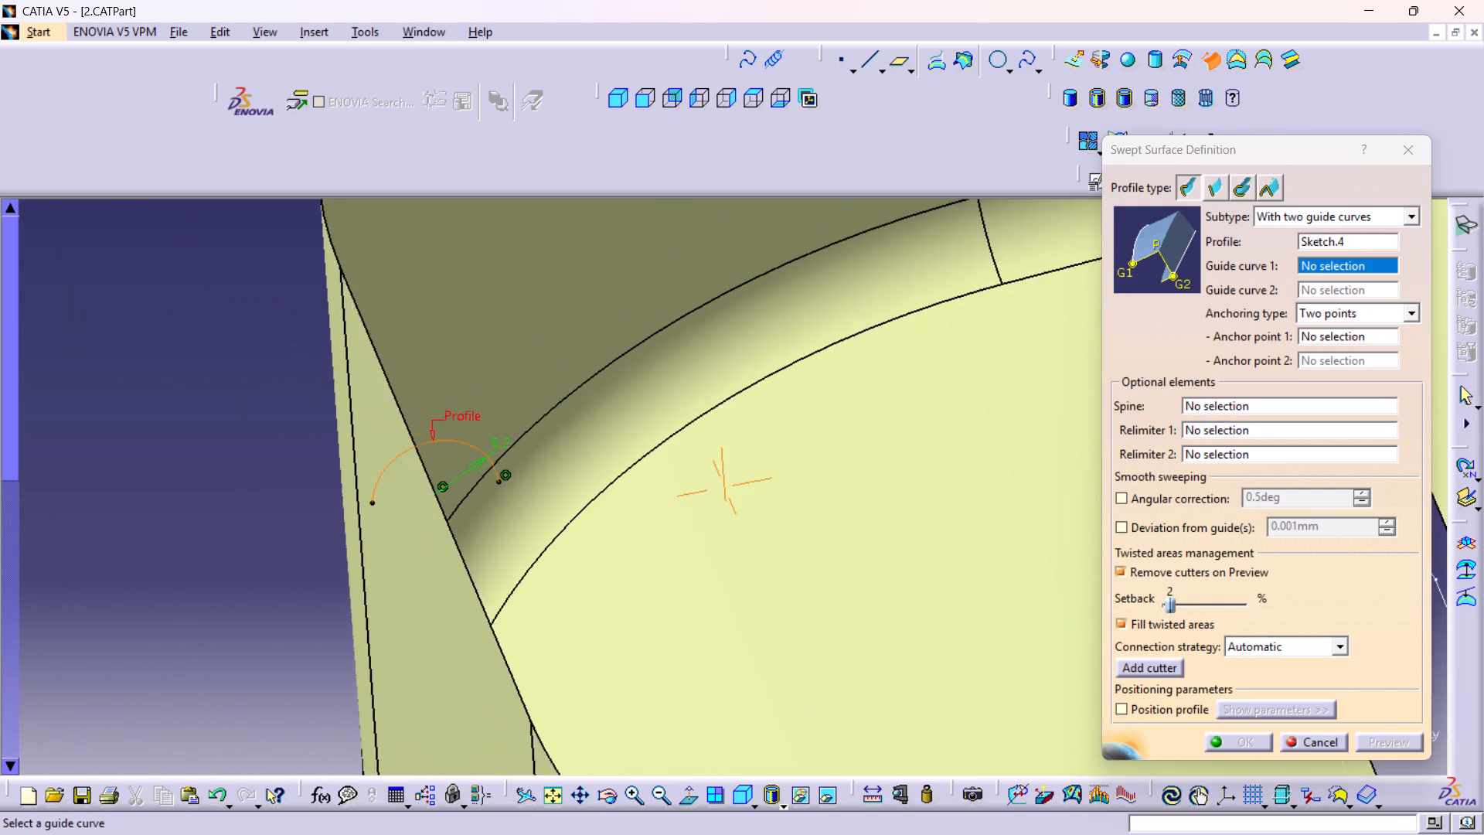
{"action": "middle_click_drag", "start_coordinate": [781, 442], "coordinate": [786, 462]}
{"action": "middle_click_drag", "start_coordinate": [863, 414], "coordinate": [566, 510]}
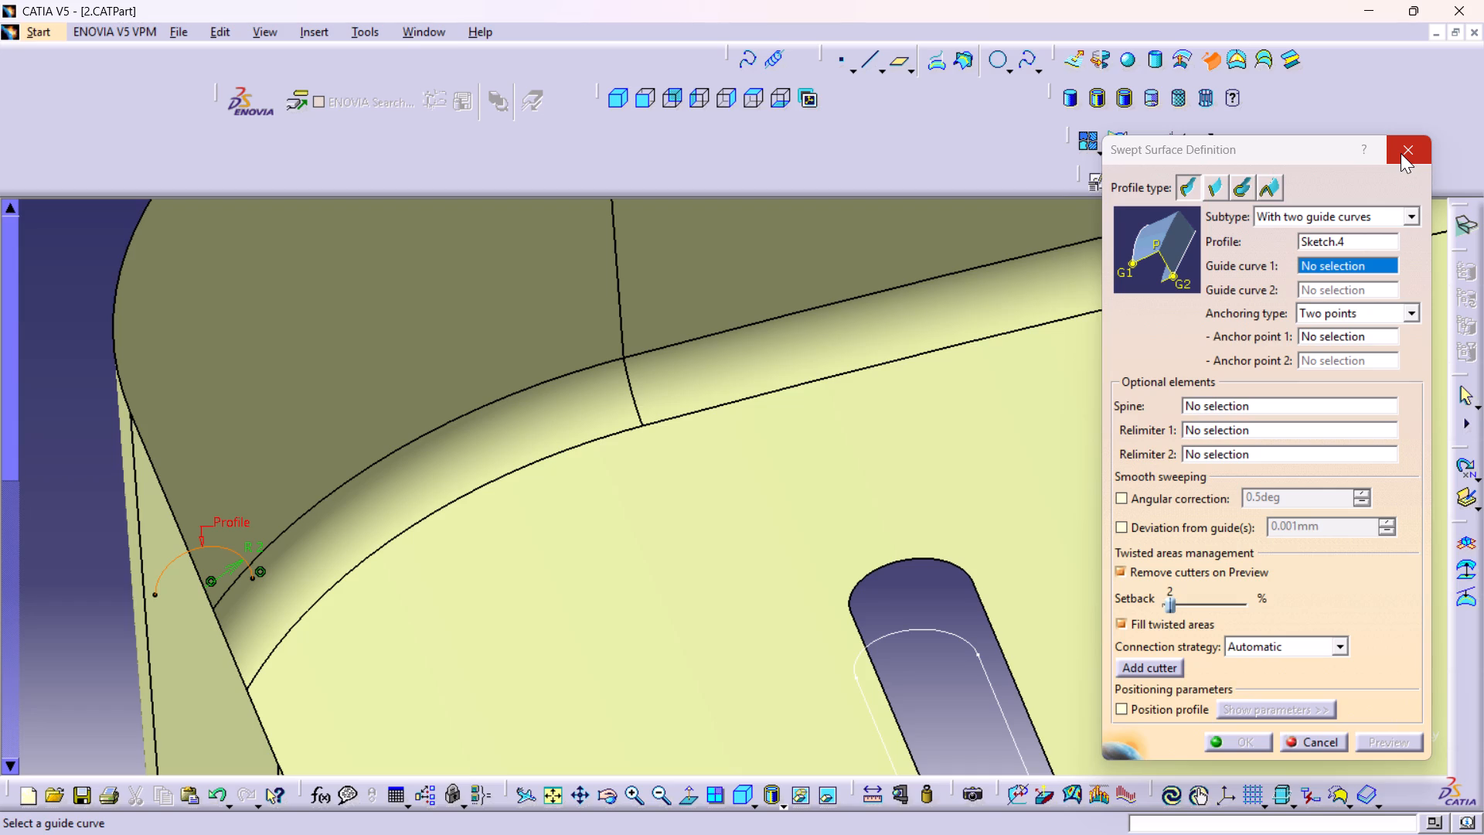
{"action": "left_click", "coordinate": [1401, 153]}
Extract the wall's complete top edge loop as a boundary curve with point continuity.
{"action": "middle_click_drag", "start_coordinate": [552, 482], "coordinate": [560, 514]}
{"action": "right_click", "coordinate": [552, 482]}
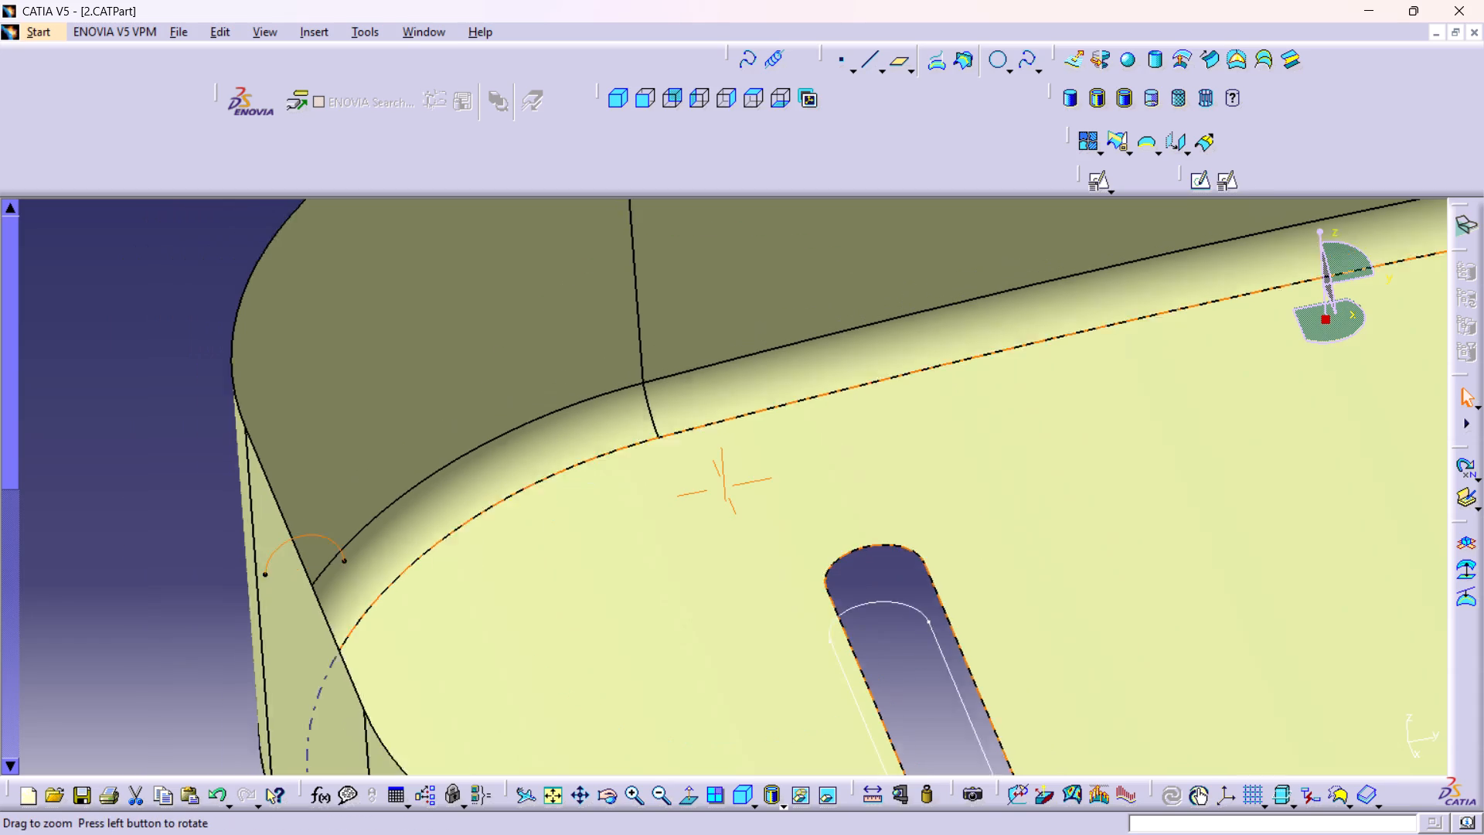
{"action": "middle_click_drag", "start_coordinate": [560, 514], "coordinate": [581, 561]}
{"action": "middle_click_drag", "start_coordinate": [625, 494], "coordinate": [506, 546]}
{"action": "right_click", "coordinate": [502, 498]}
{"action": "middle_click_drag", "start_coordinate": [566, 478], "coordinate": [536, 504]}
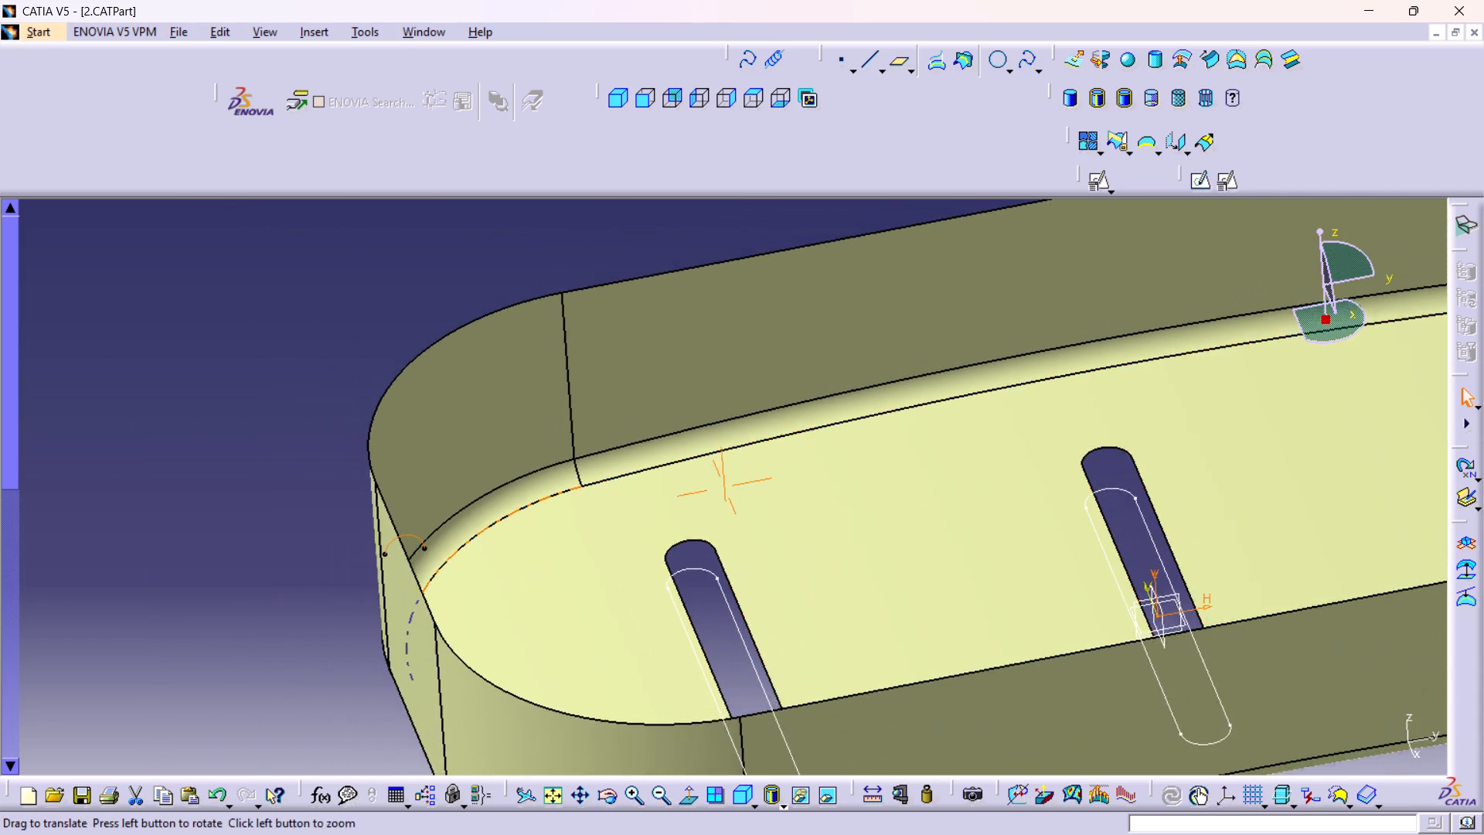
{"action": "middle_click_drag", "start_coordinate": [536, 504], "coordinate": [509, 523]}
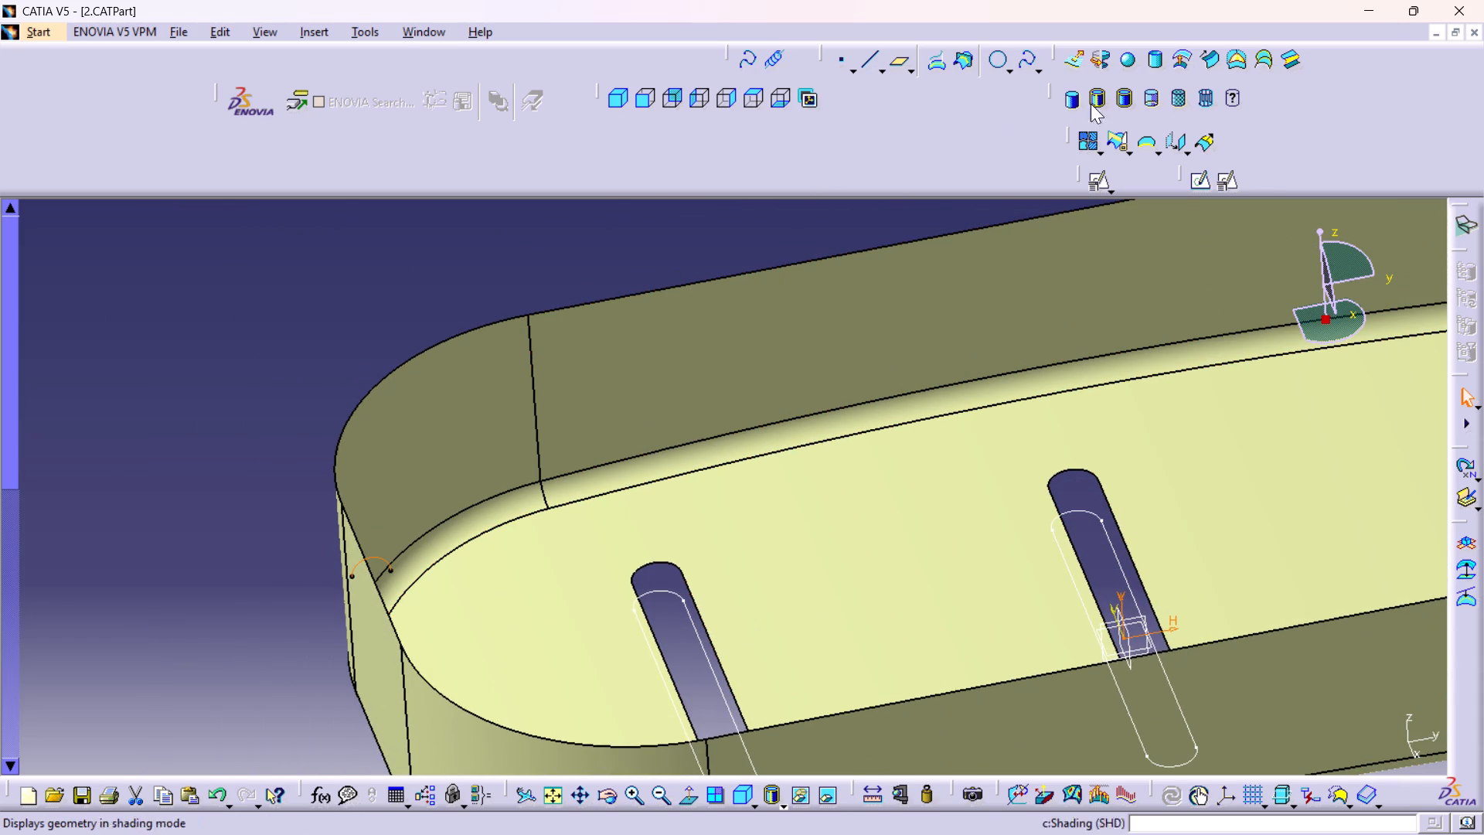
{"action": "left_click", "coordinate": [1145, 145]}
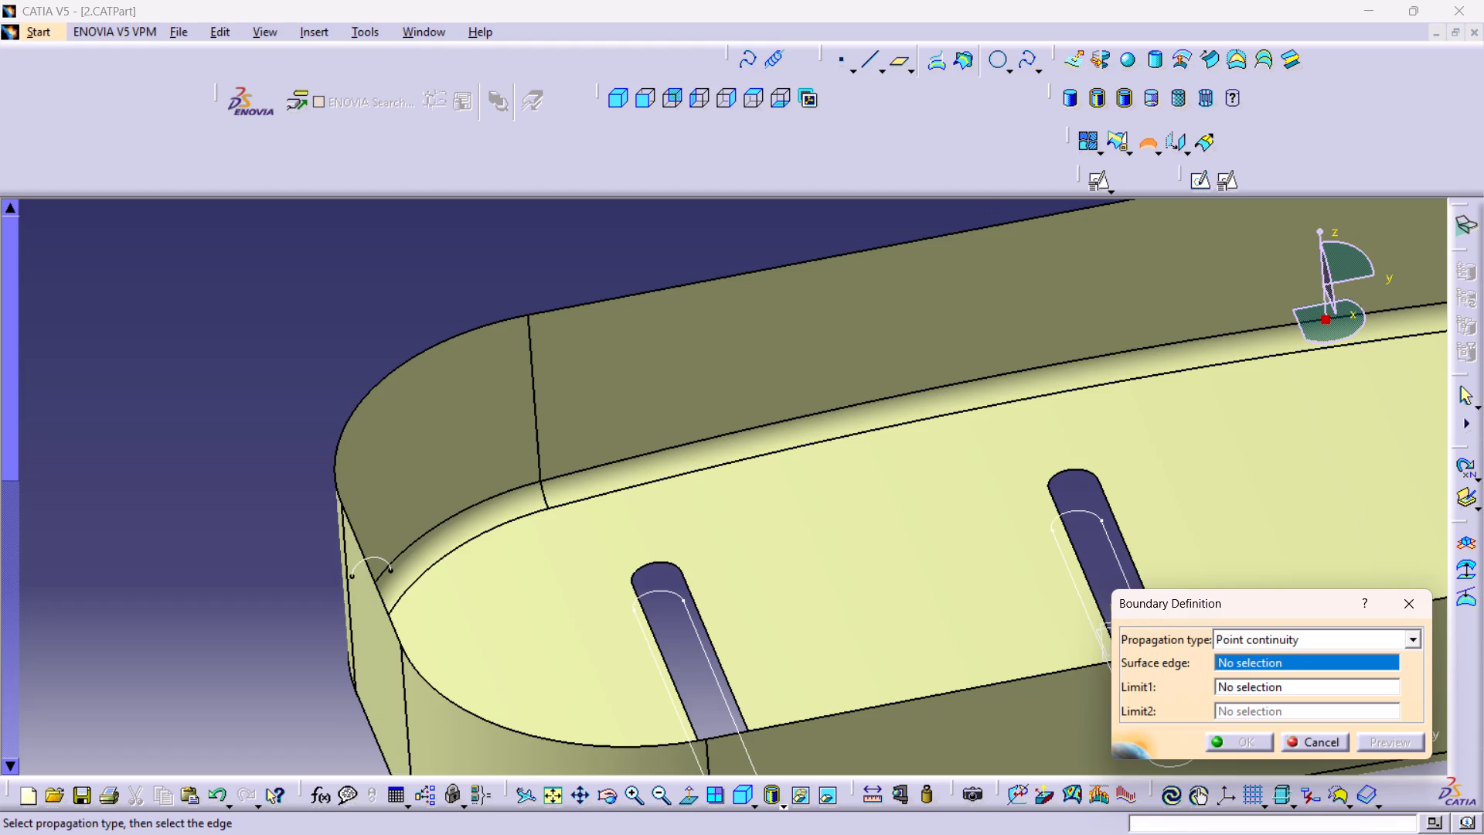
{"action": "left_click", "coordinate": [760, 266]}
{"action": "middle_click_drag", "start_coordinate": [706, 400], "coordinate": [747, 499]}
{"action": "right_click", "coordinate": [706, 400]}
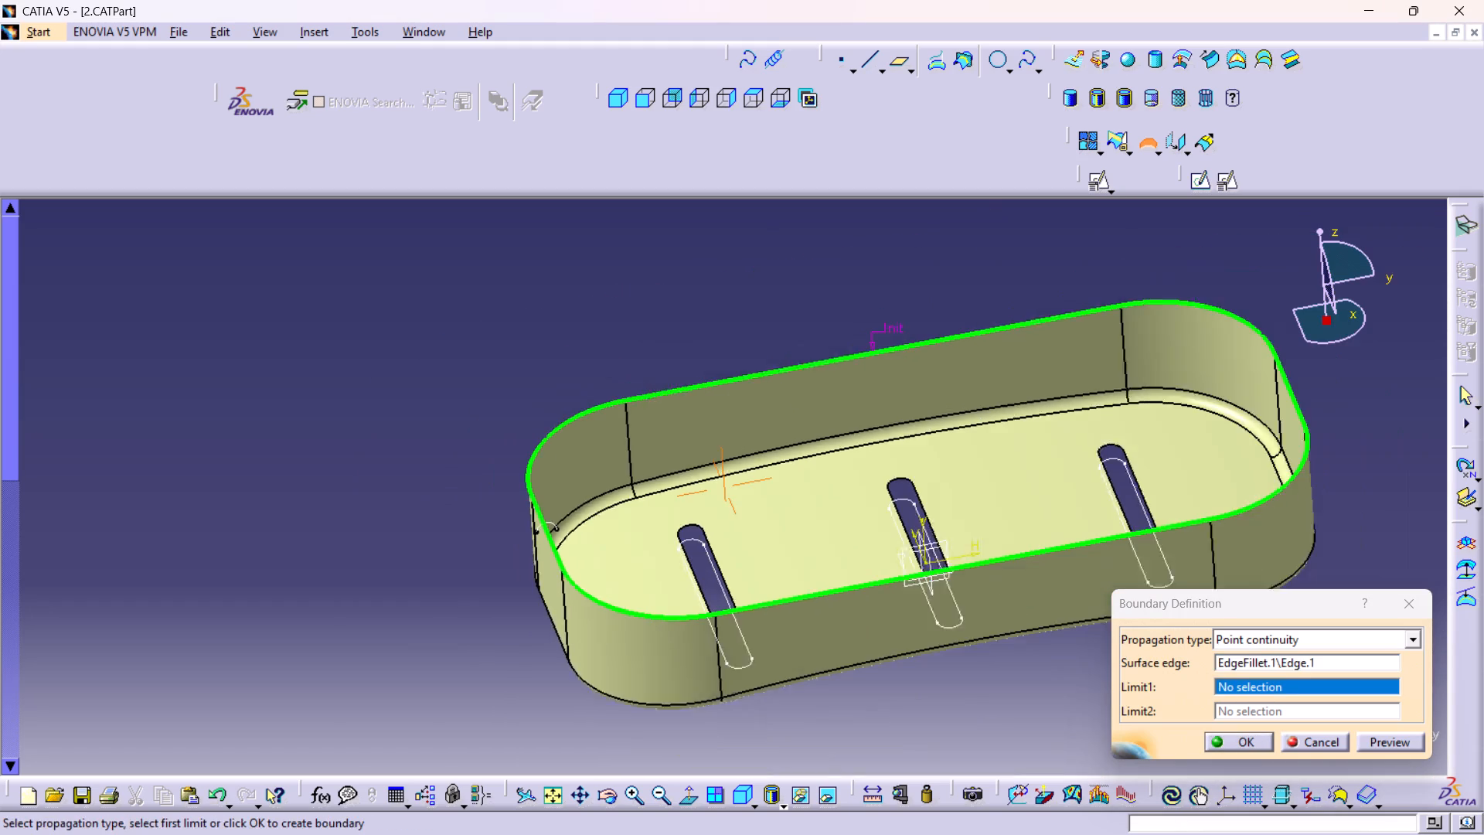
{"action": "middle_click_drag", "start_coordinate": [747, 499], "coordinate": [750, 510]}
{"action": "middle_click_drag", "start_coordinate": [886, 443], "coordinate": [713, 475]}
{"action": "left_click", "coordinate": [1226, 735]}
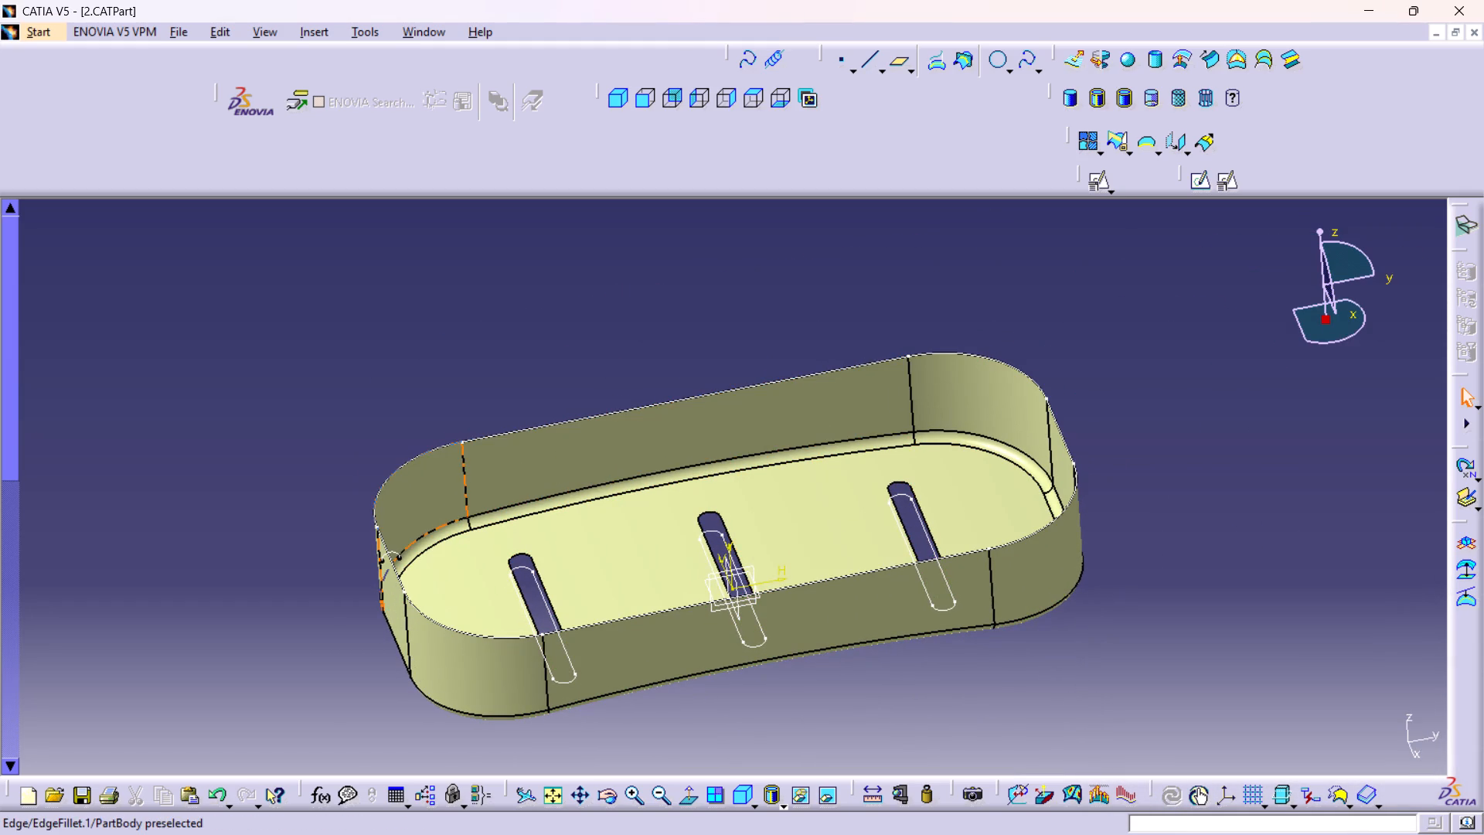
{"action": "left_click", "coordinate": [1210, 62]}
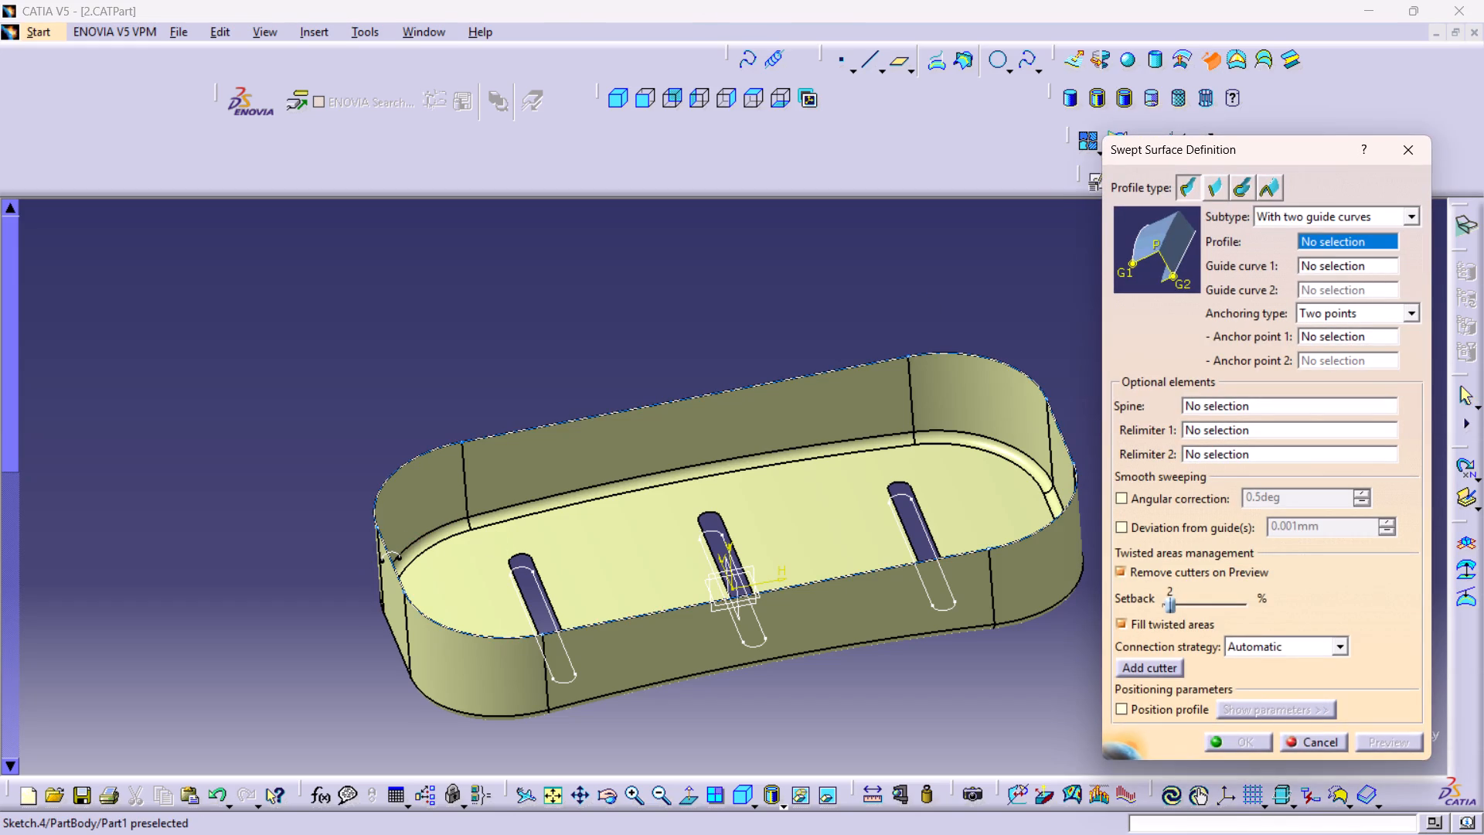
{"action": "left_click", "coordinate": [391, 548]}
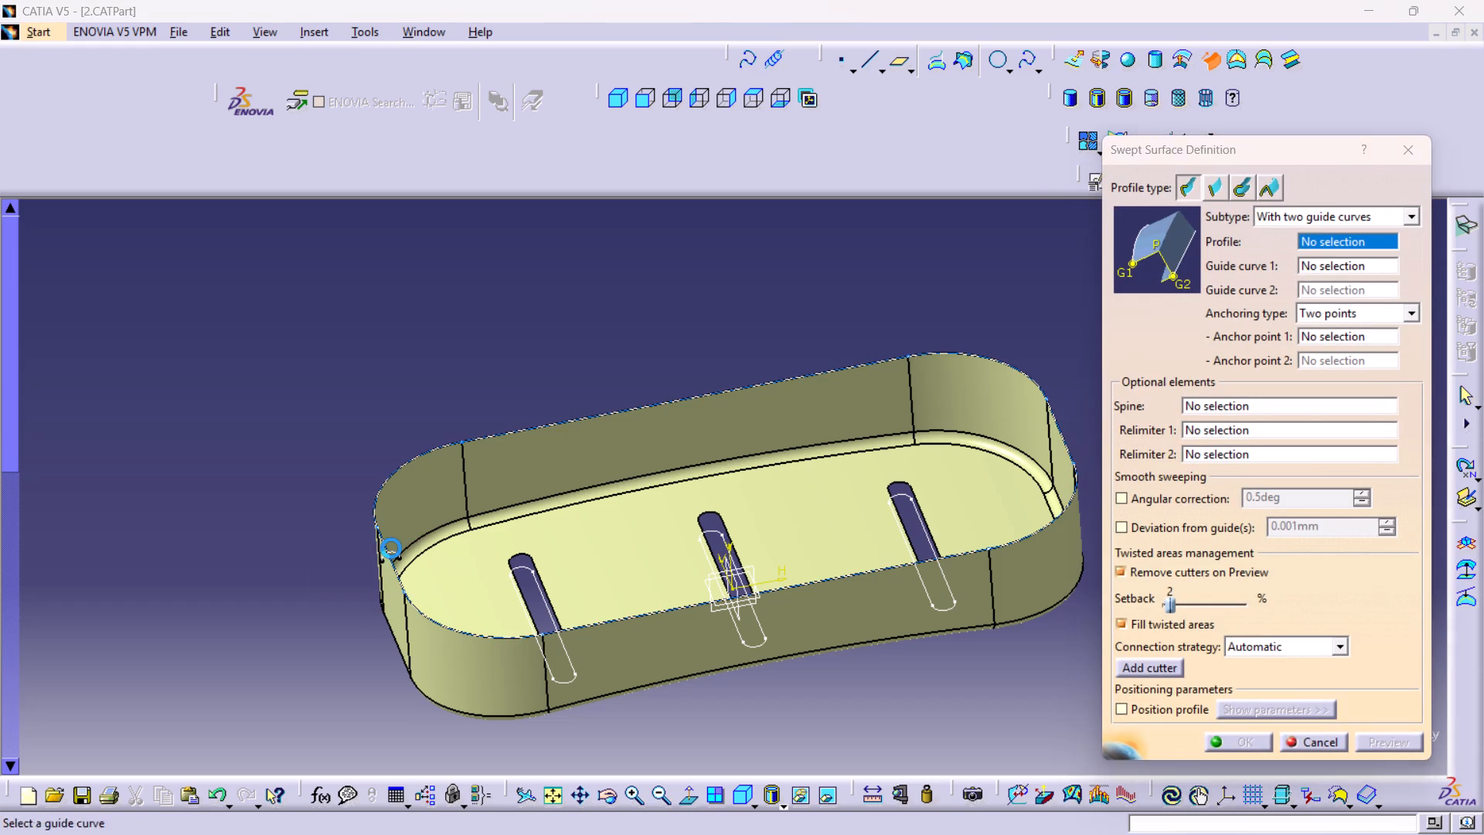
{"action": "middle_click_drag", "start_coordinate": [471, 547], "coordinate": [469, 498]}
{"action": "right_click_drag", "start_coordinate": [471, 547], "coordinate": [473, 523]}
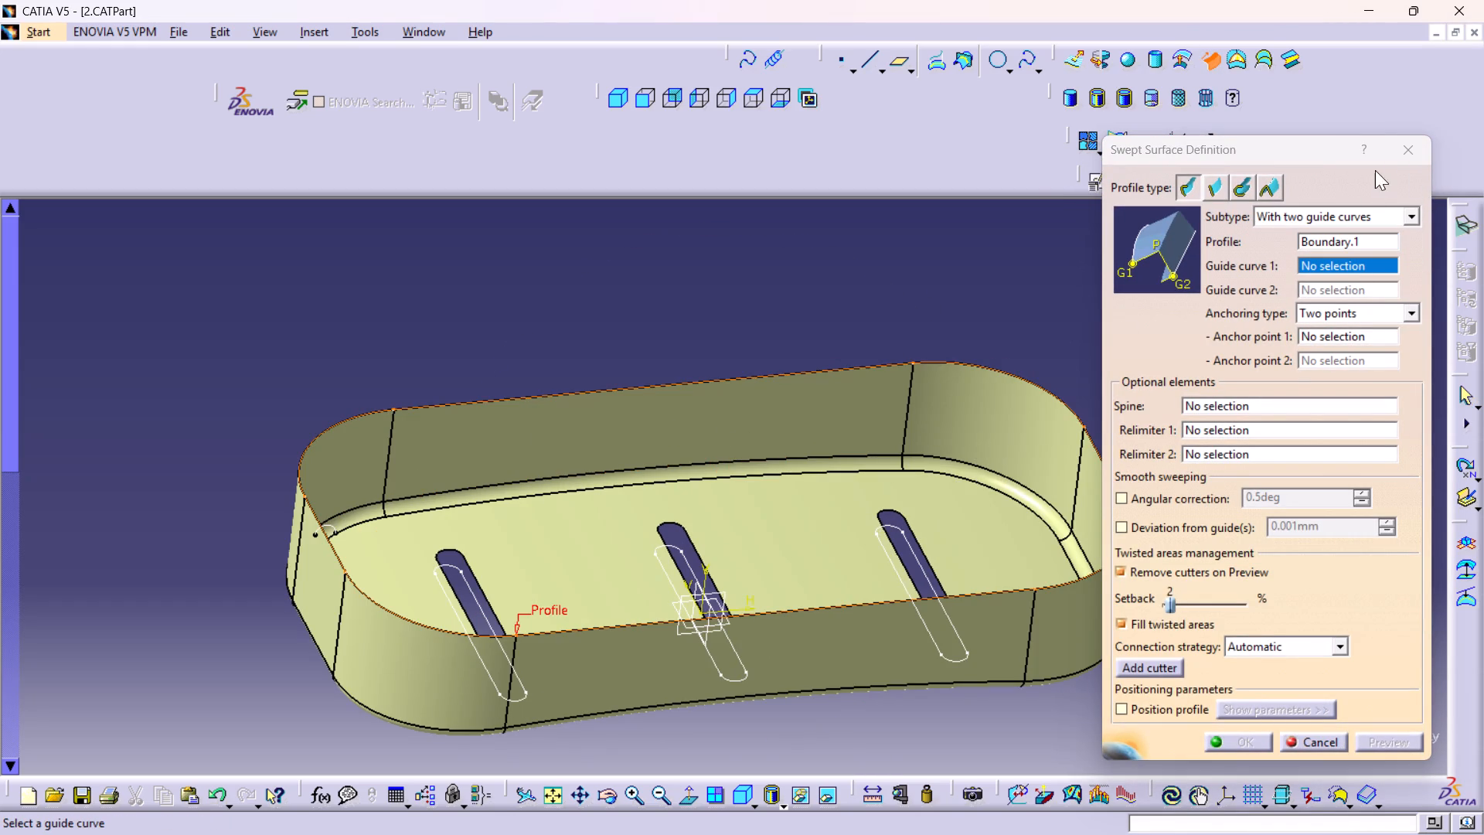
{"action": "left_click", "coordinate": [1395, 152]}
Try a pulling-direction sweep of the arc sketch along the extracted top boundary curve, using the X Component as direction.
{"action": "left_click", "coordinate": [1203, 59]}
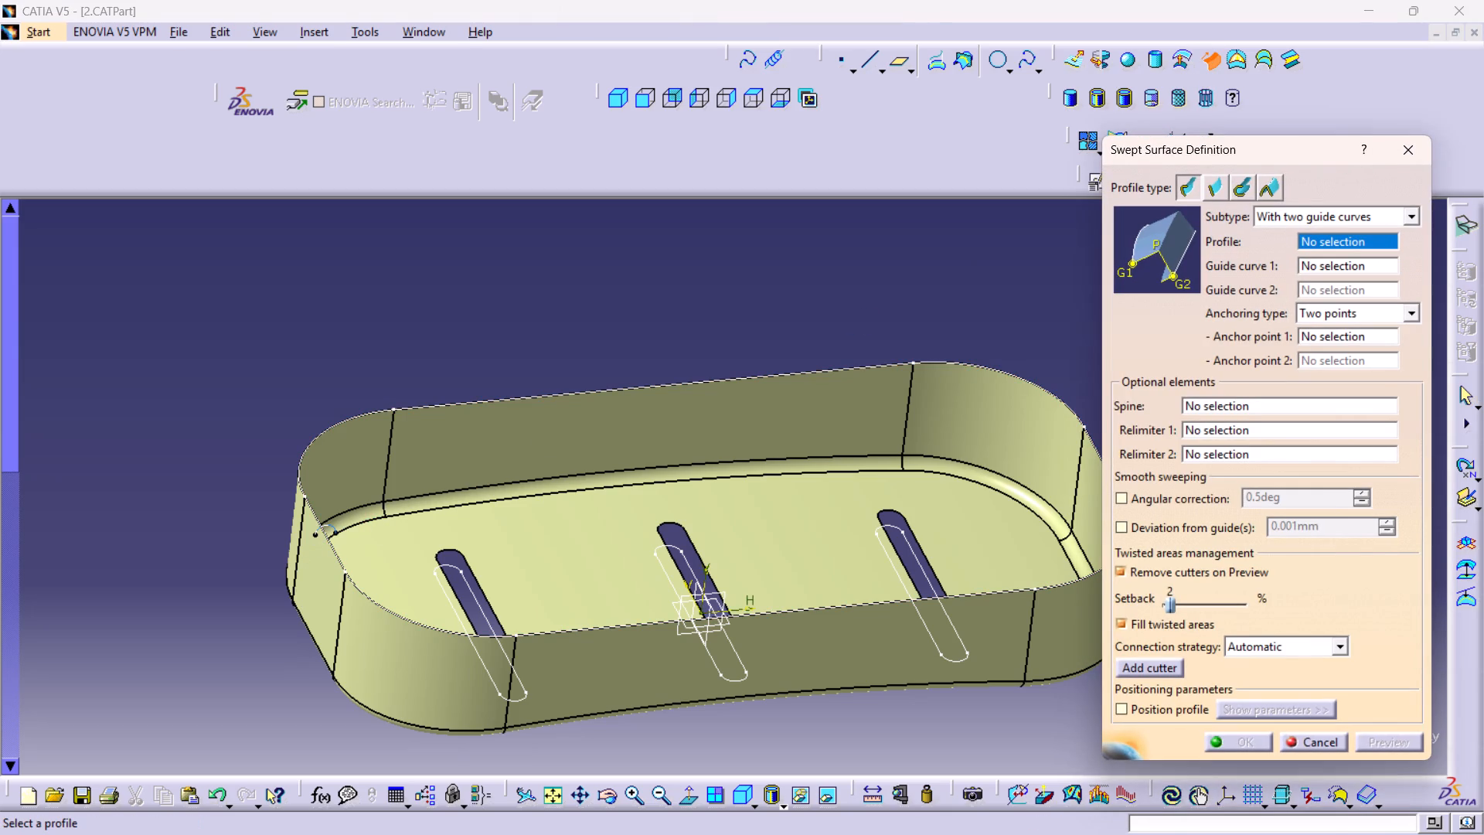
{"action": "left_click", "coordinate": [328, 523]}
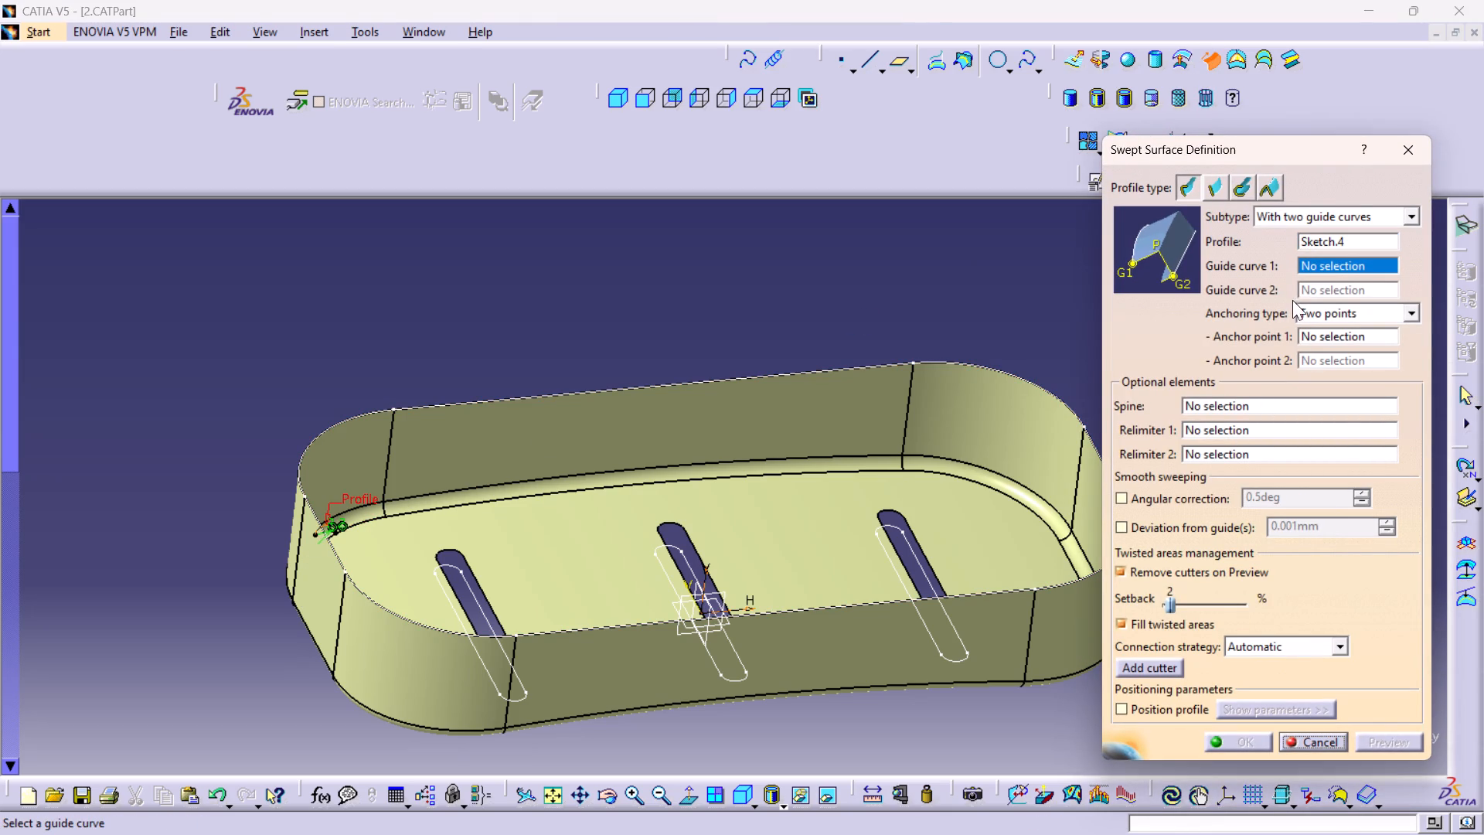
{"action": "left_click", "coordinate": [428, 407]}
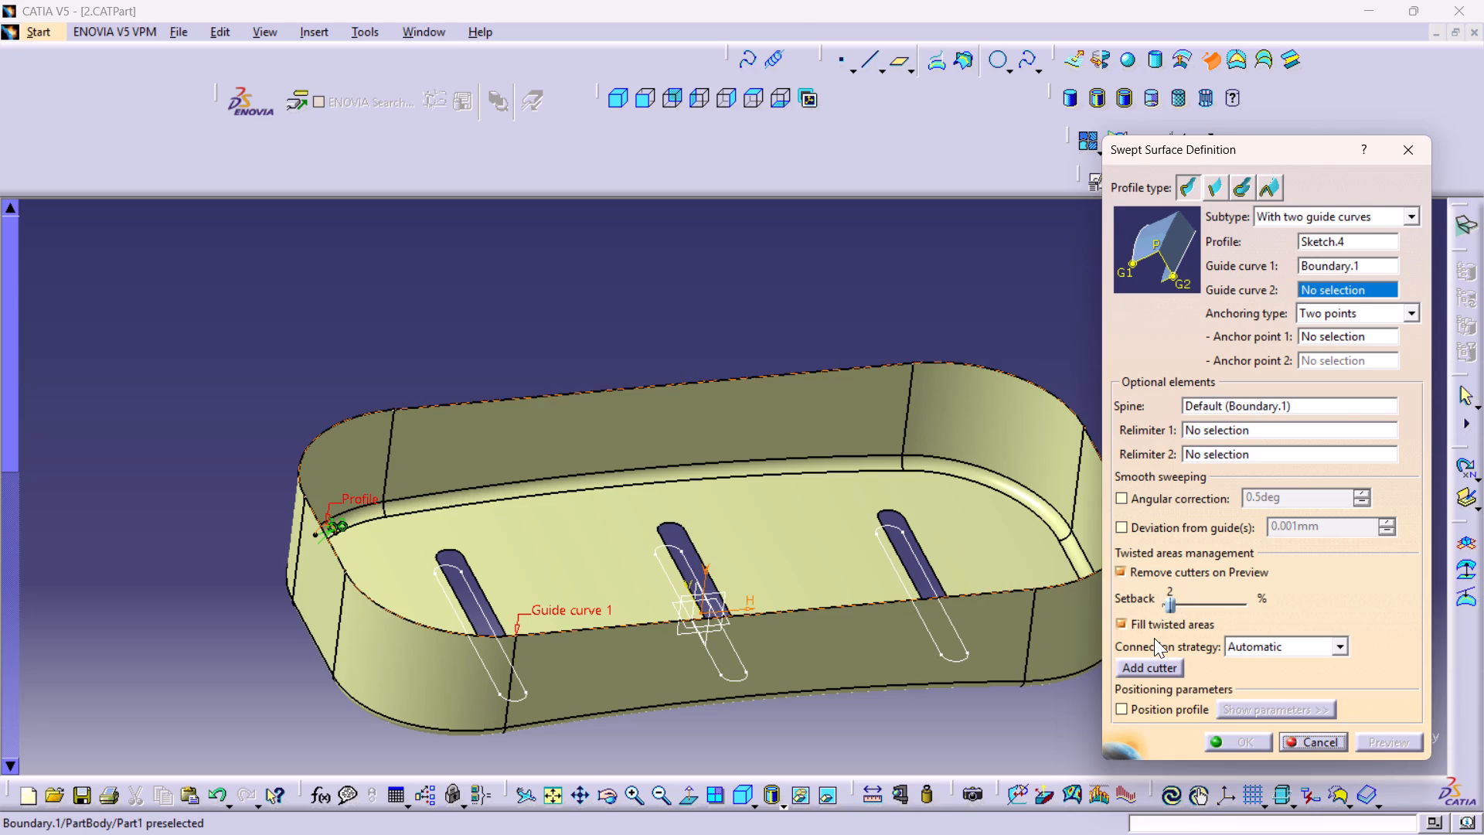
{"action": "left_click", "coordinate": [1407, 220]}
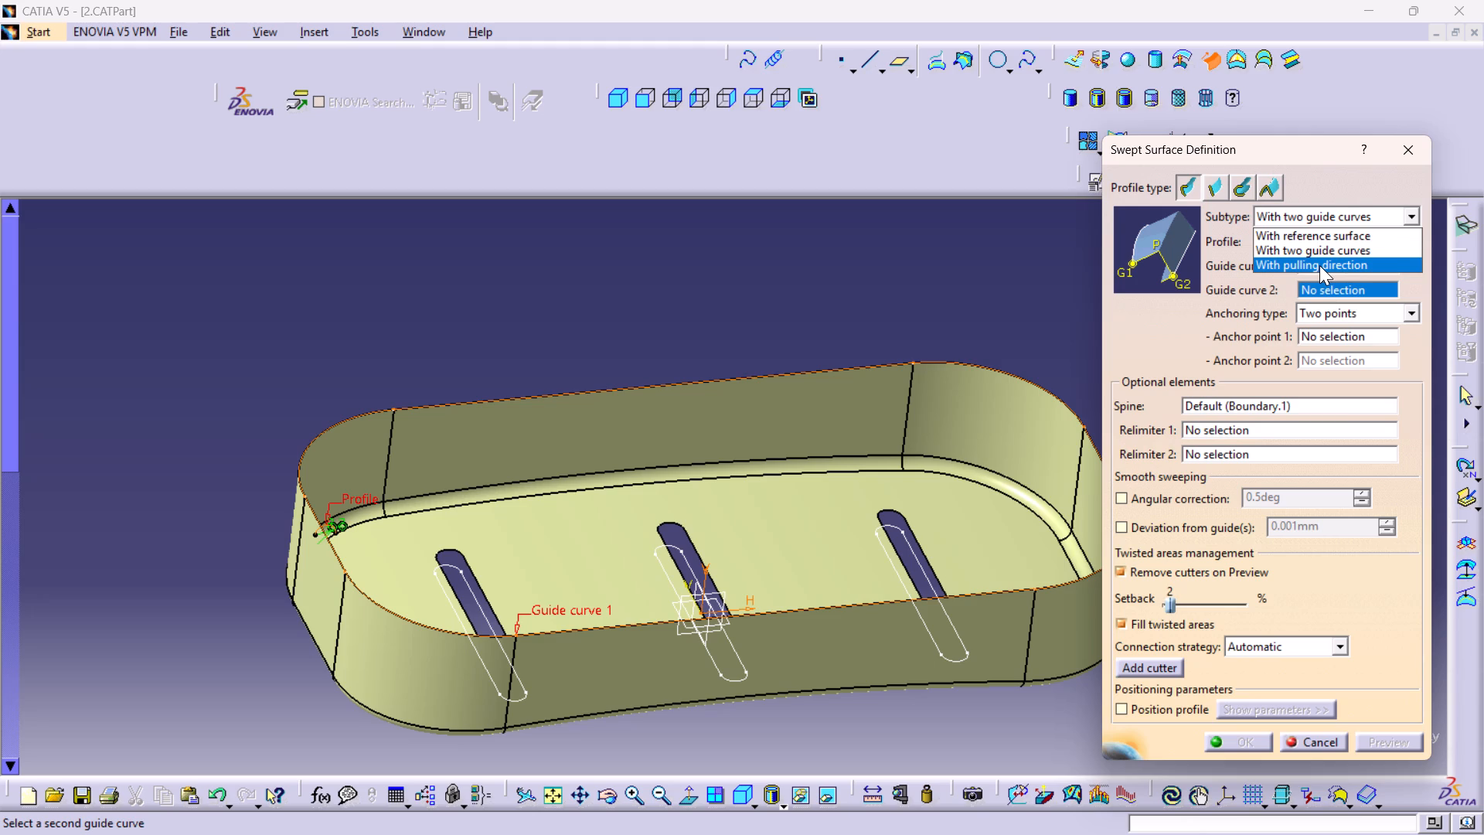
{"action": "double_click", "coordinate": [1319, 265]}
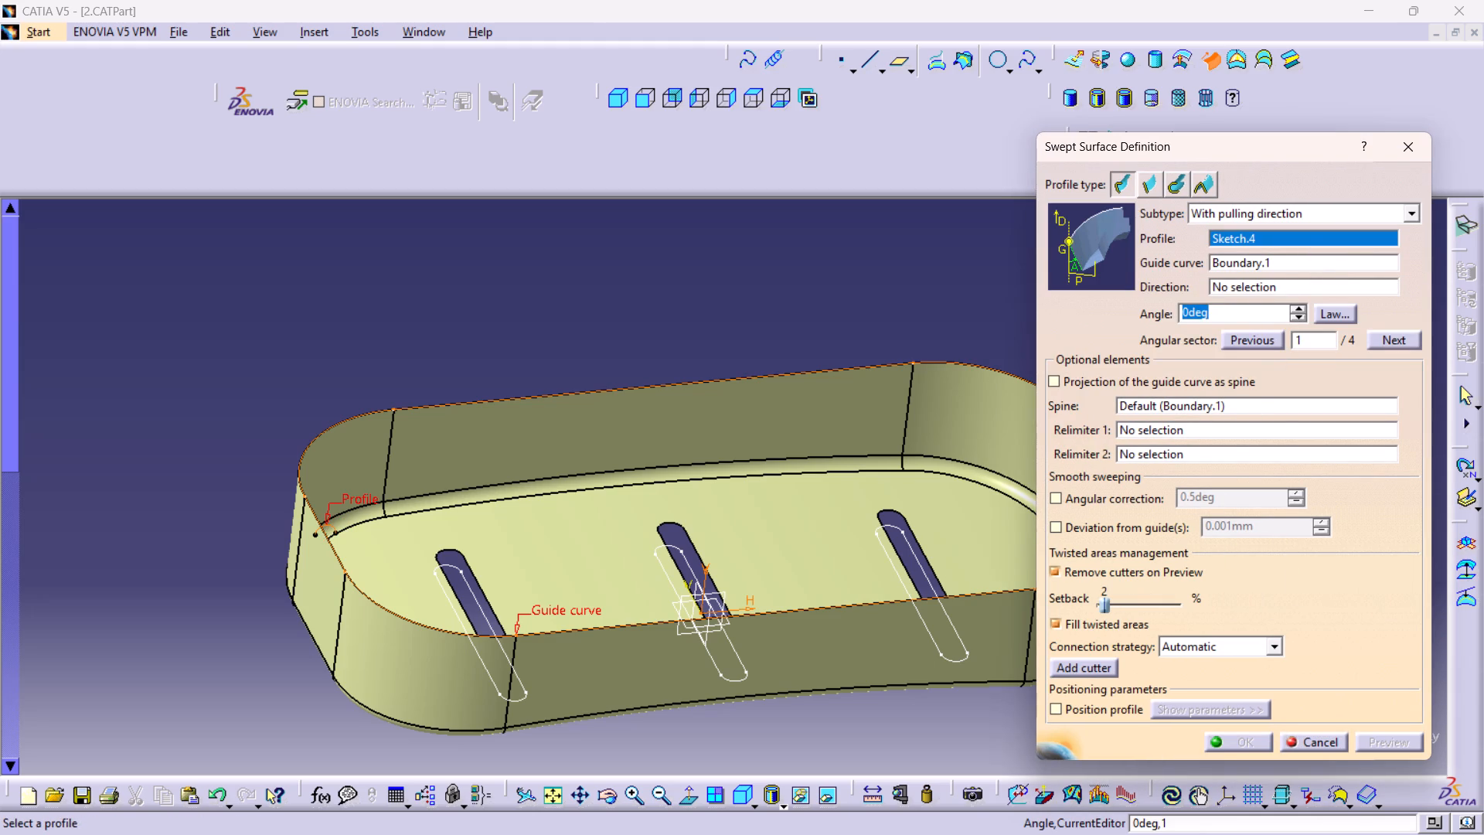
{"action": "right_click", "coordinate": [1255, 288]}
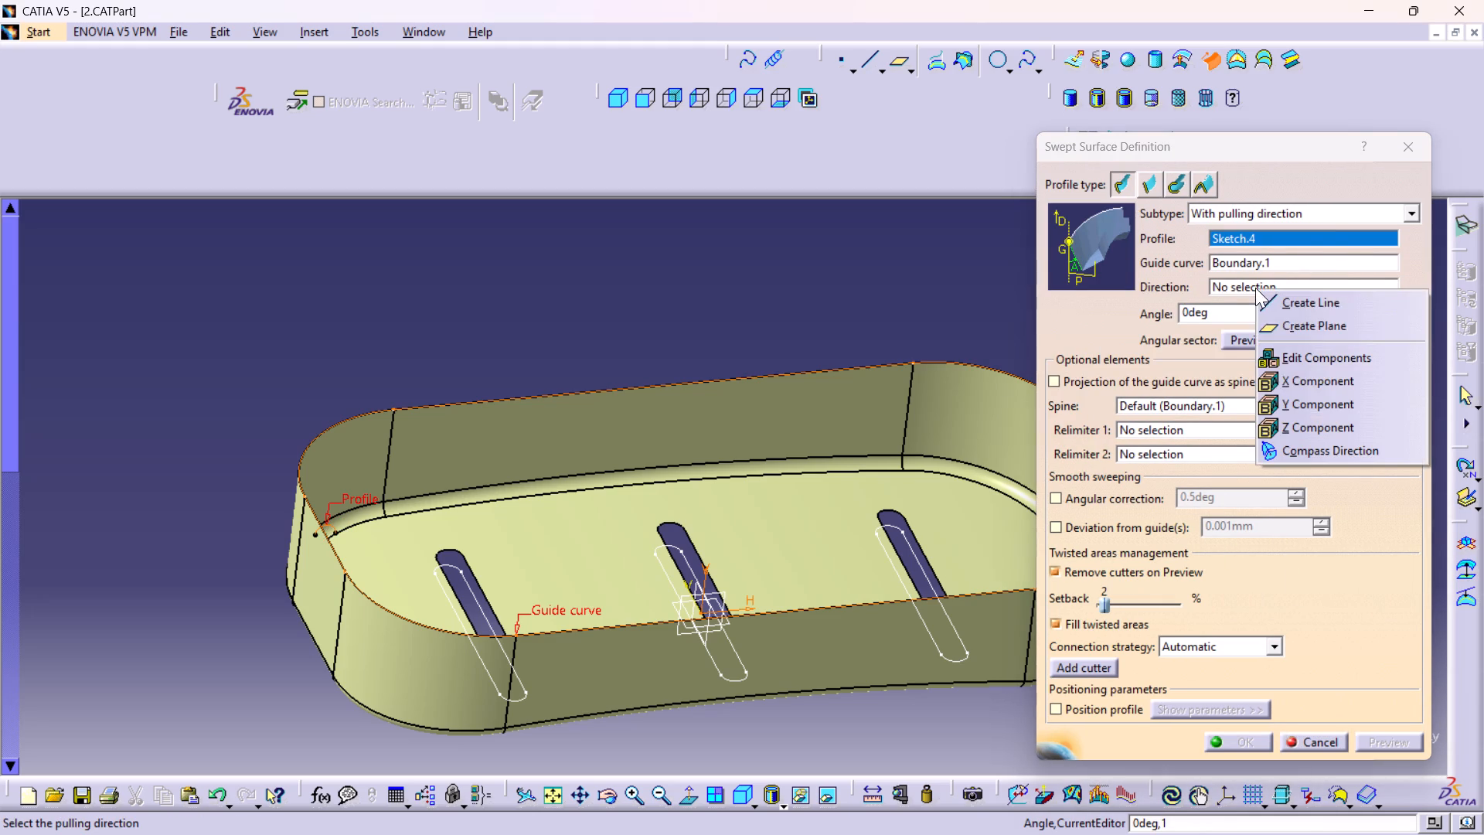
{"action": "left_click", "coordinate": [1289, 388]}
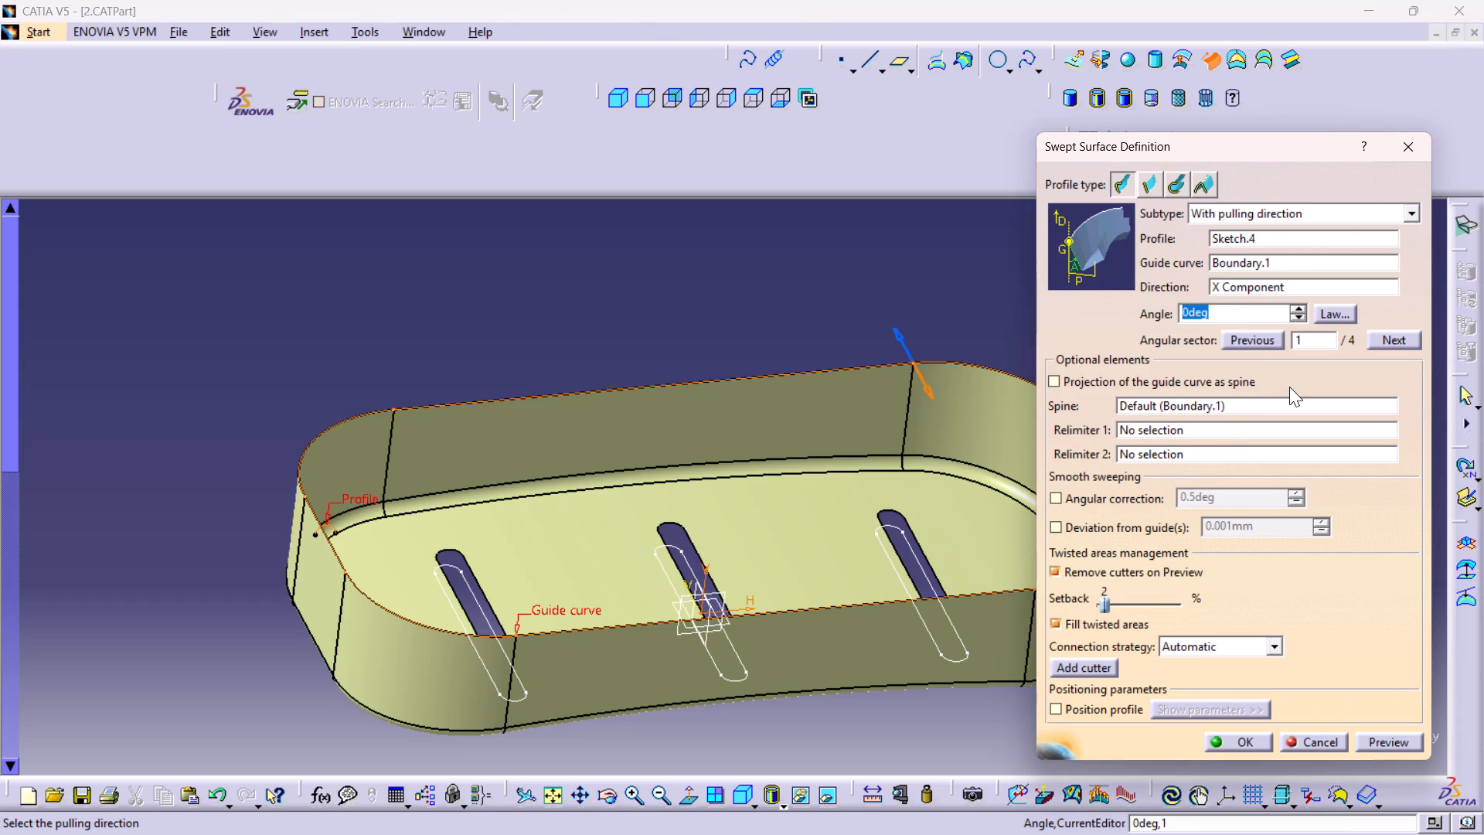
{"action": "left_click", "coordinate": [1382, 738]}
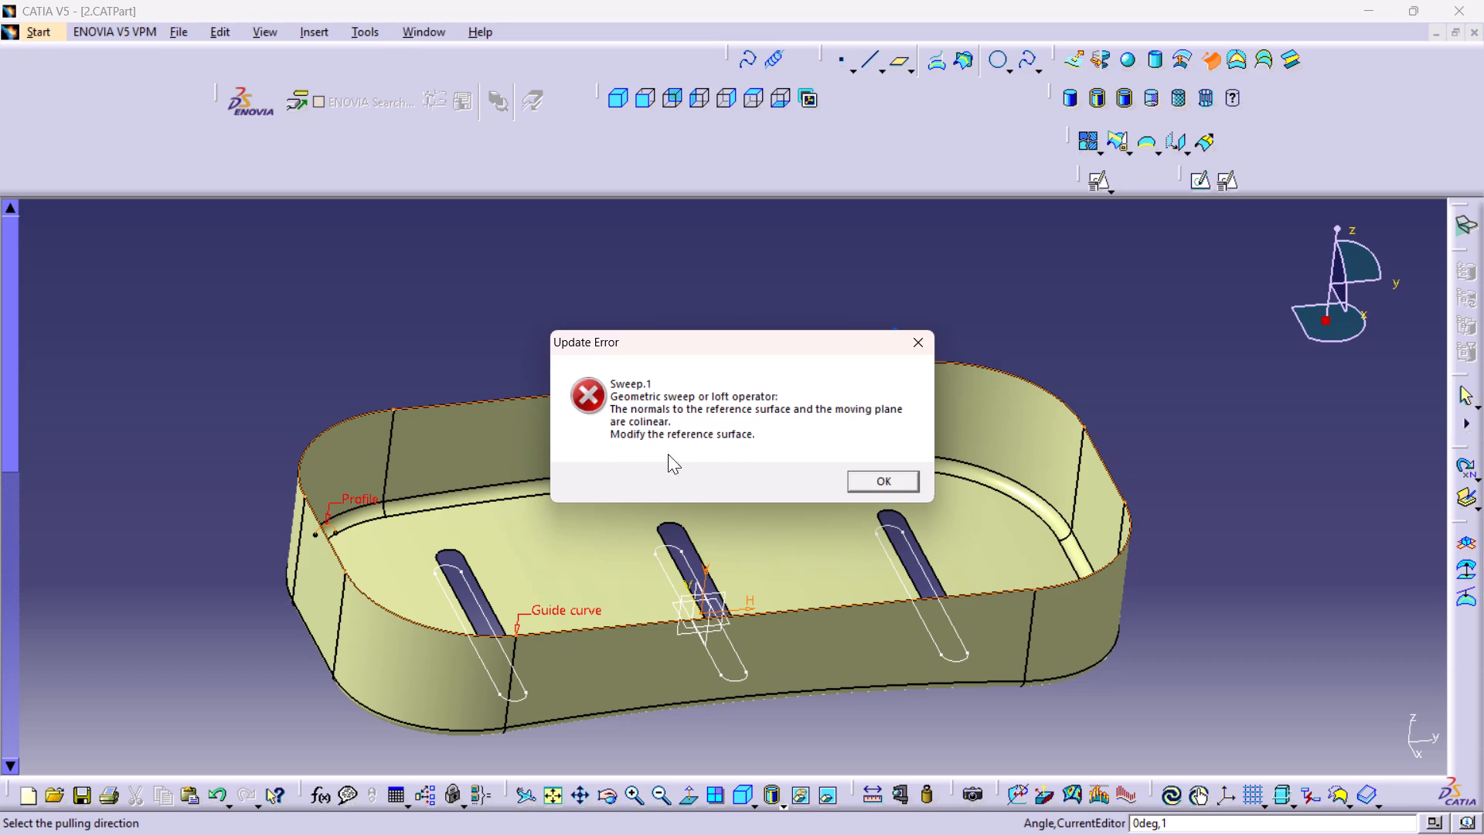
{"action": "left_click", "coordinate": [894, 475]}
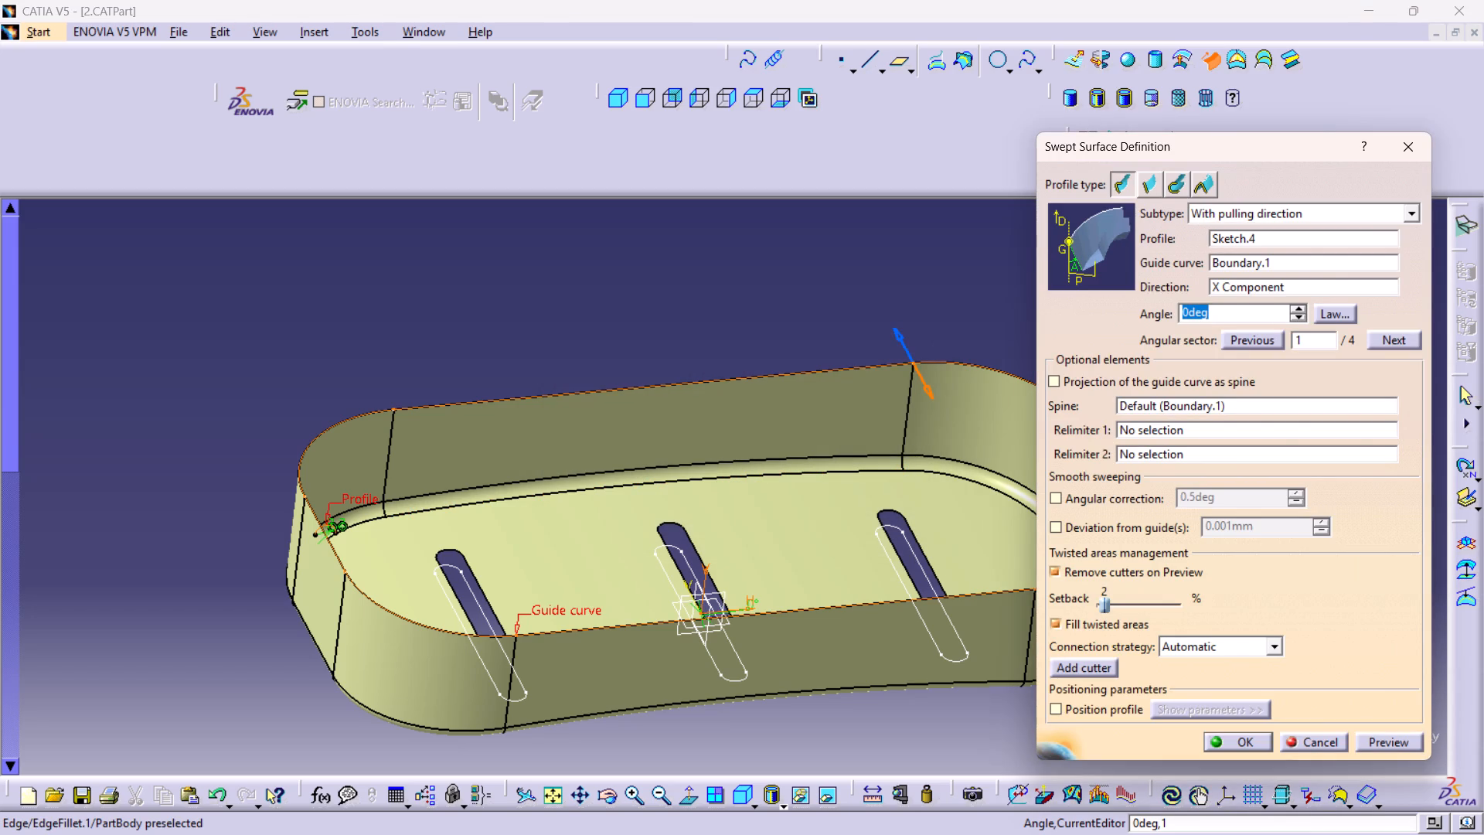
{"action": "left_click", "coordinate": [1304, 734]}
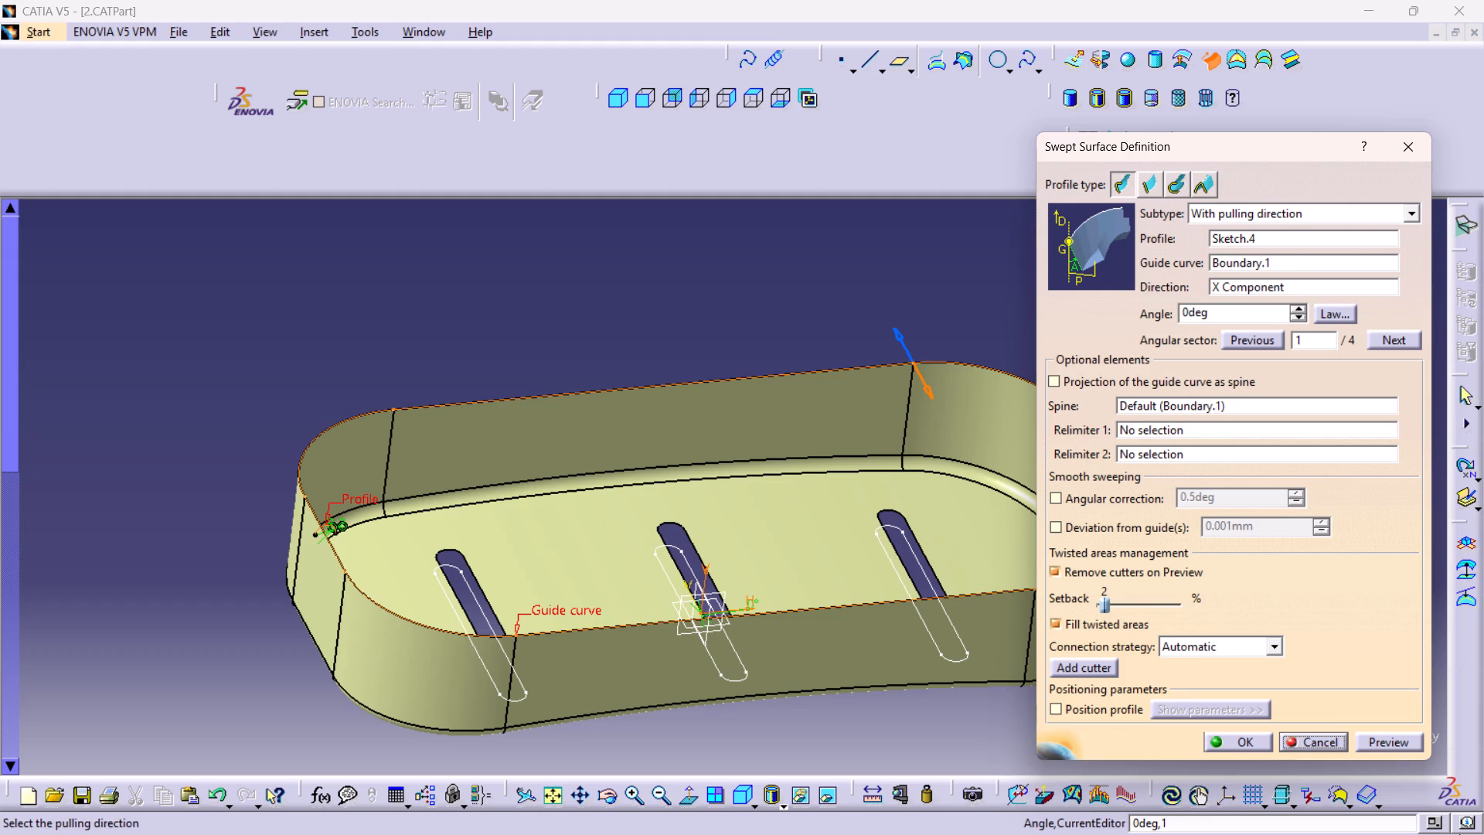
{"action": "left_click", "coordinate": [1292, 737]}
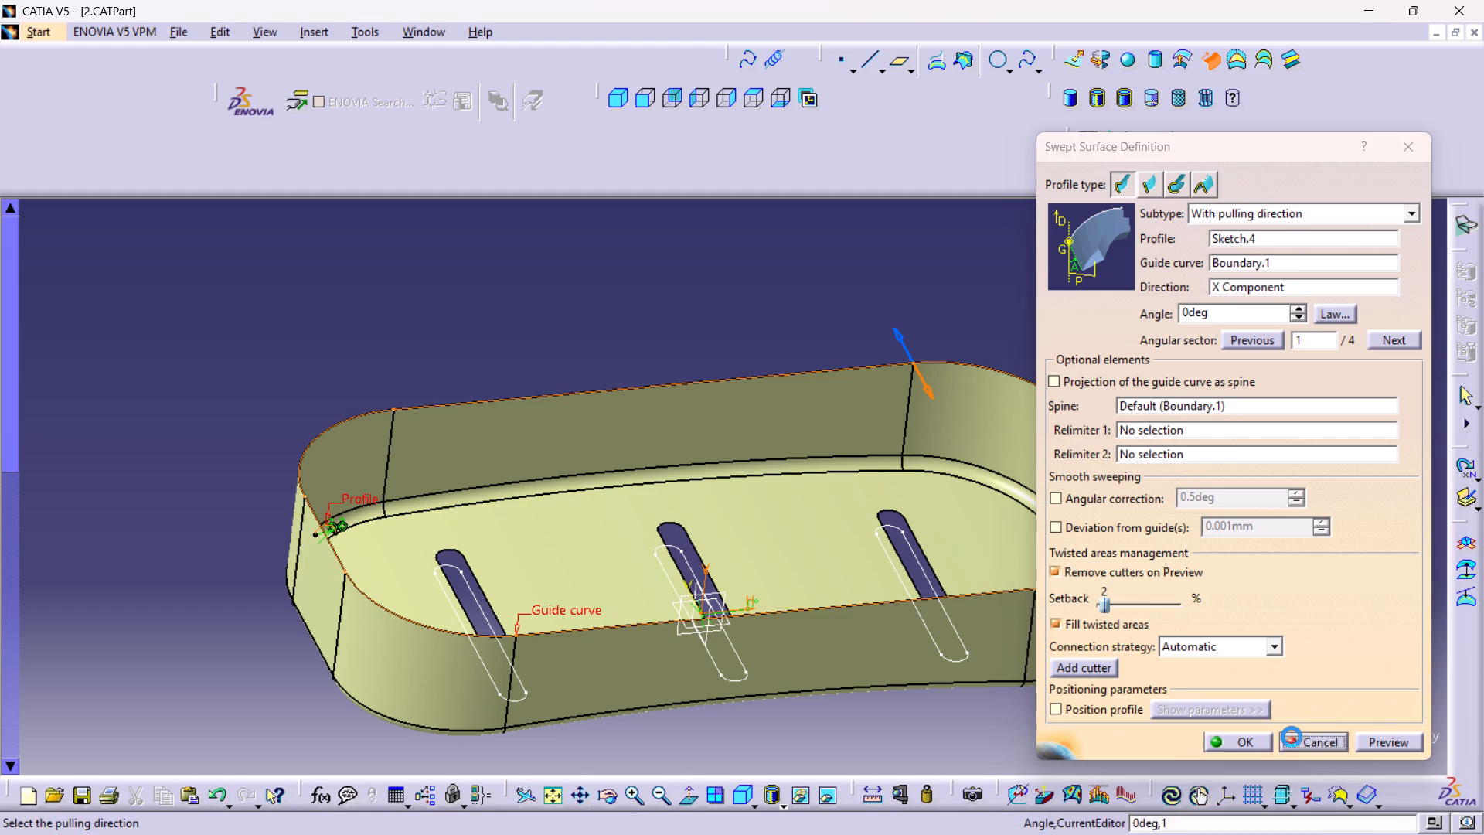
Reopen the arc profile sketch at the tray's short top edge for editing.
{"action": "middle_click_drag", "start_coordinate": [169, 573], "coordinate": [171, 489]}
{"action": "right_click_drag", "start_coordinate": [169, 573], "coordinate": [171, 529]}
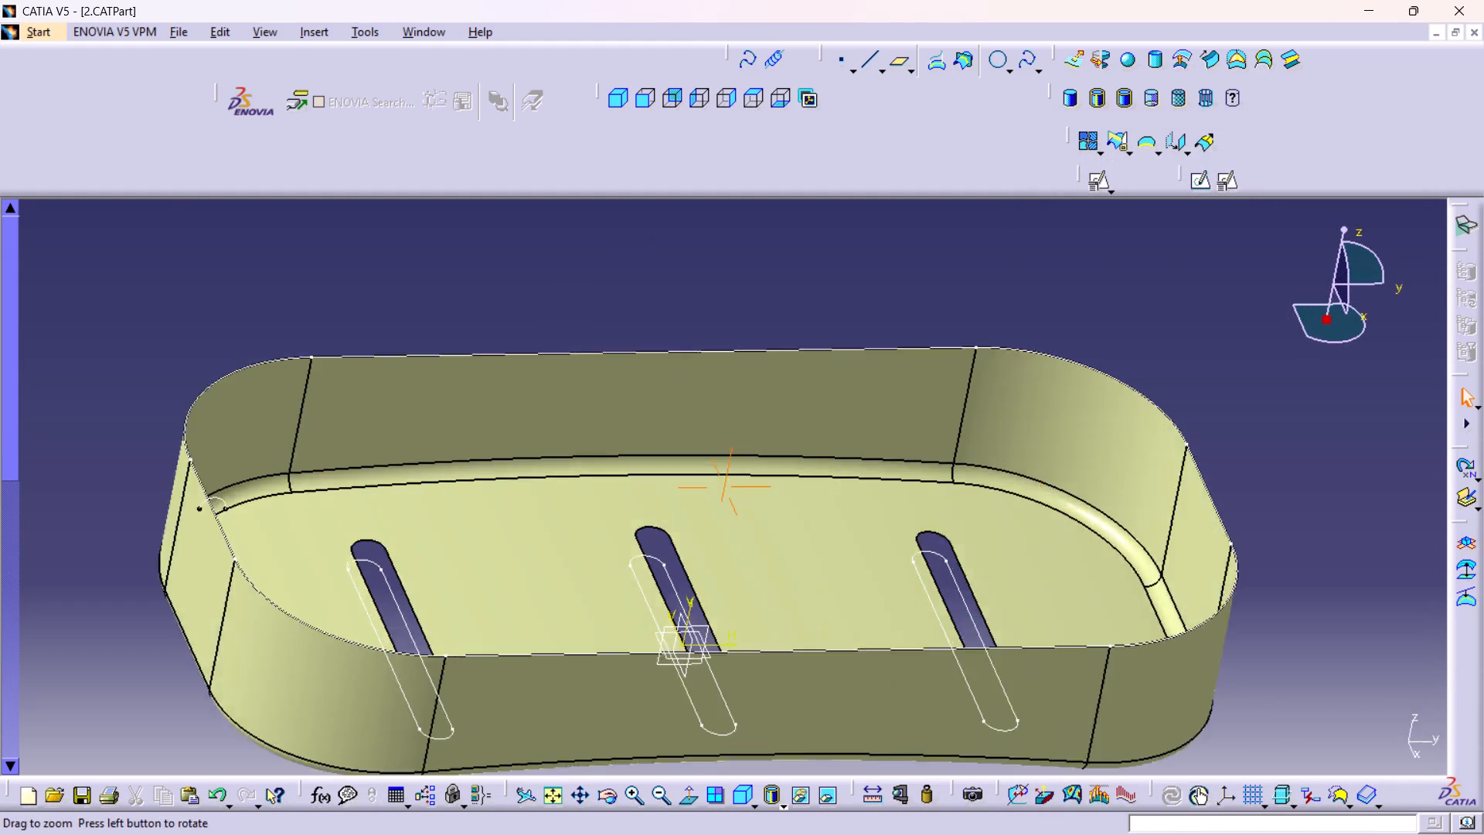
{"action": "middle_click_drag", "start_coordinate": [171, 489], "coordinate": [148, 356]}
{"action": "scroll", "coordinate": [158, 390], "scroll_direction": "up", "scroll_amount": 1}
{"action": "middle_click_drag", "start_coordinate": [268, 393], "coordinate": [1250, 167]}
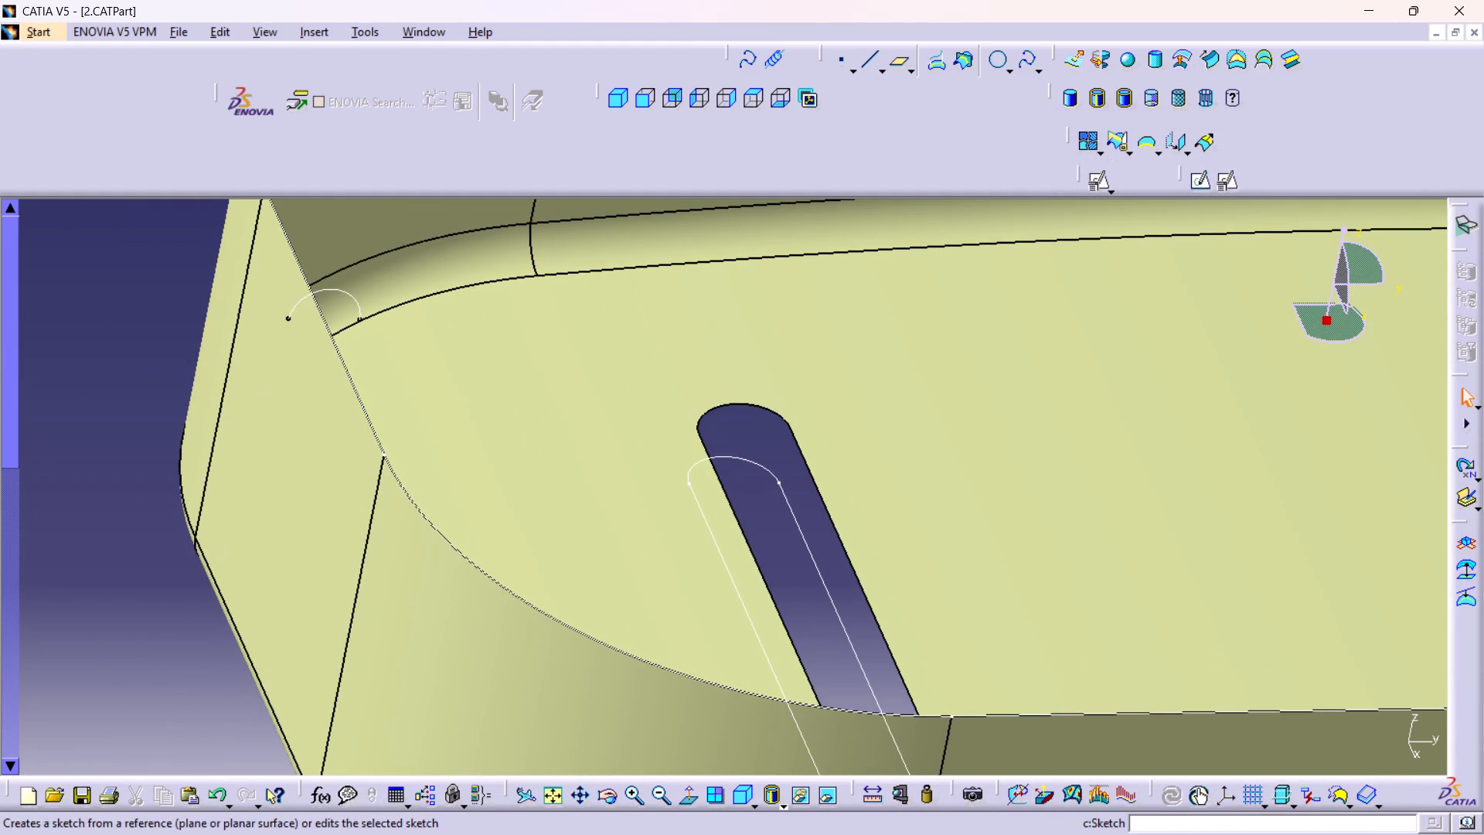
{"action": "left_click", "coordinate": [357, 321]}
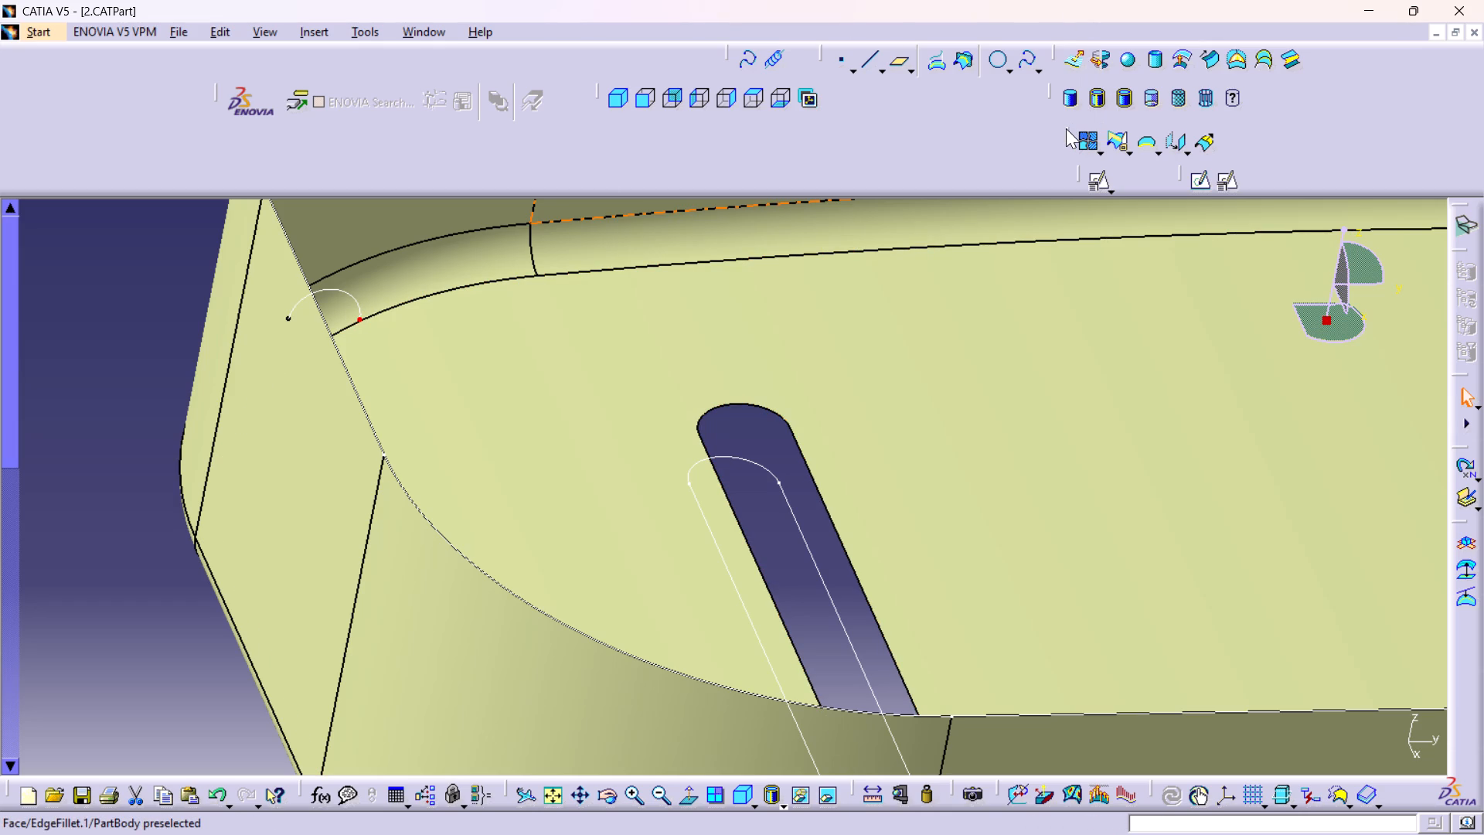
{"action": "left_click", "coordinate": [336, 351]}
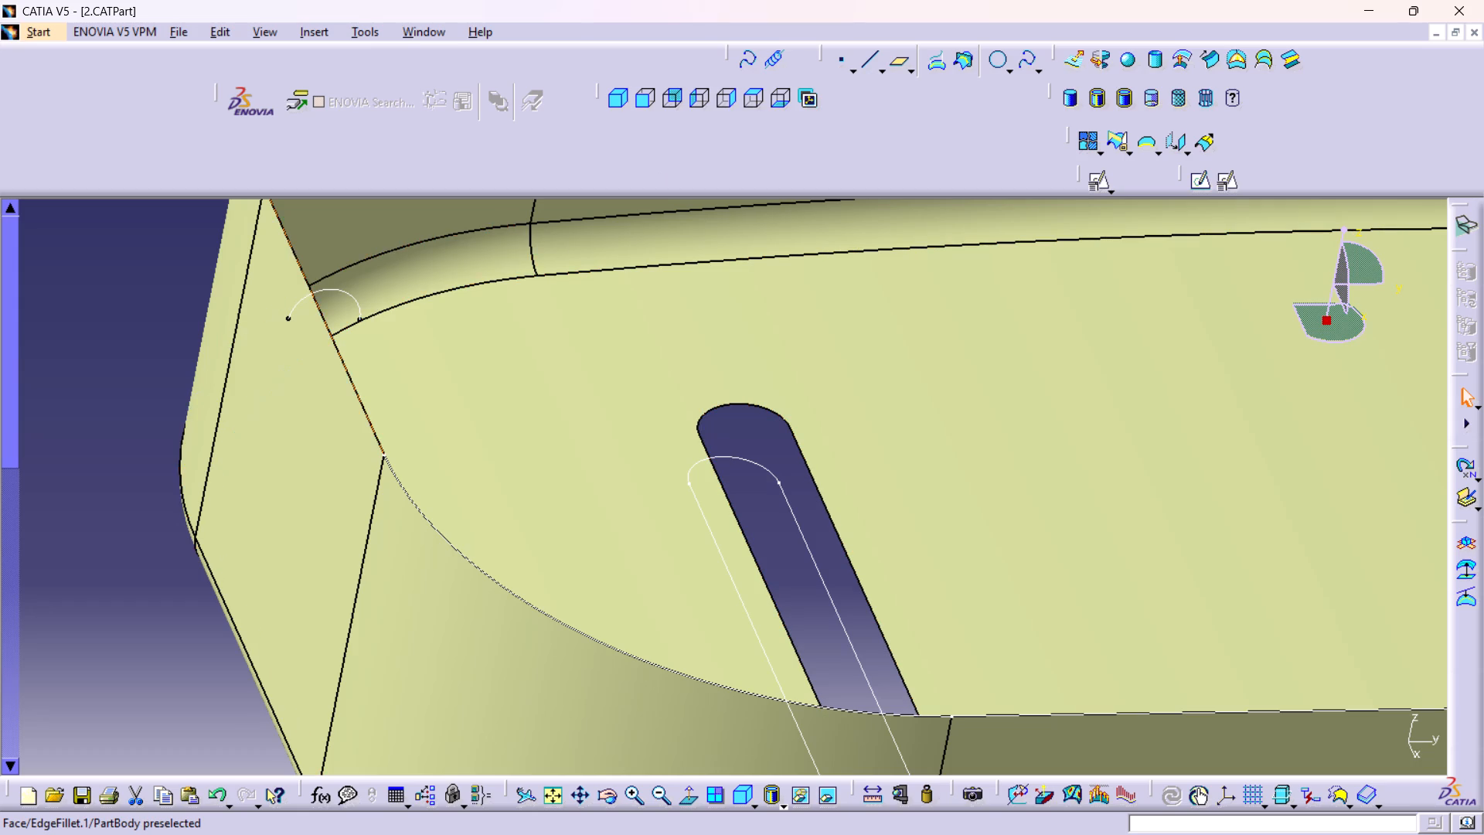
{"action": "left_click", "coordinate": [335, 281]}
{"action": "left_click", "coordinate": [145, 330]}
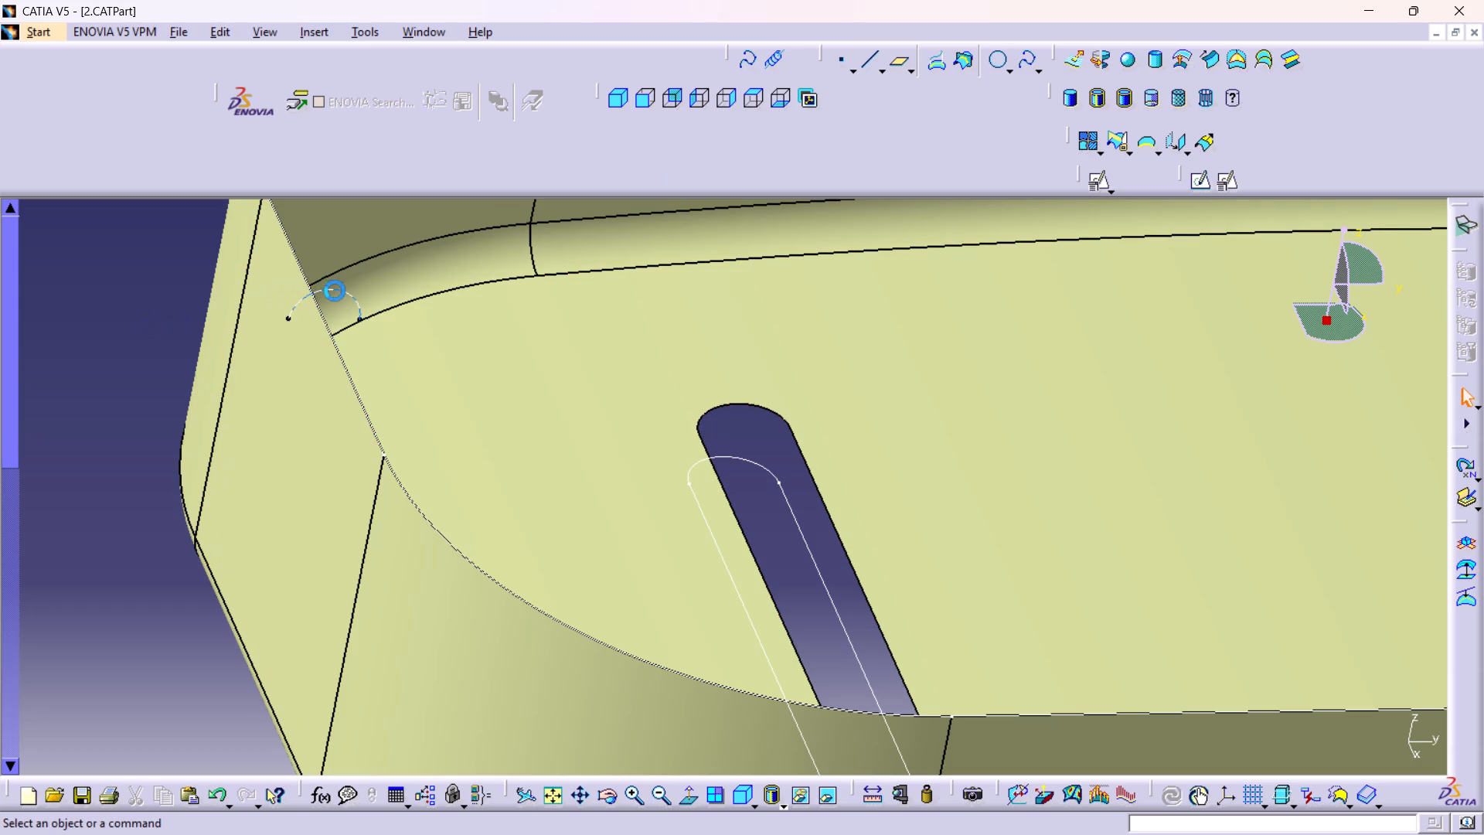
{"action": "double_click", "coordinate": [339, 290]}
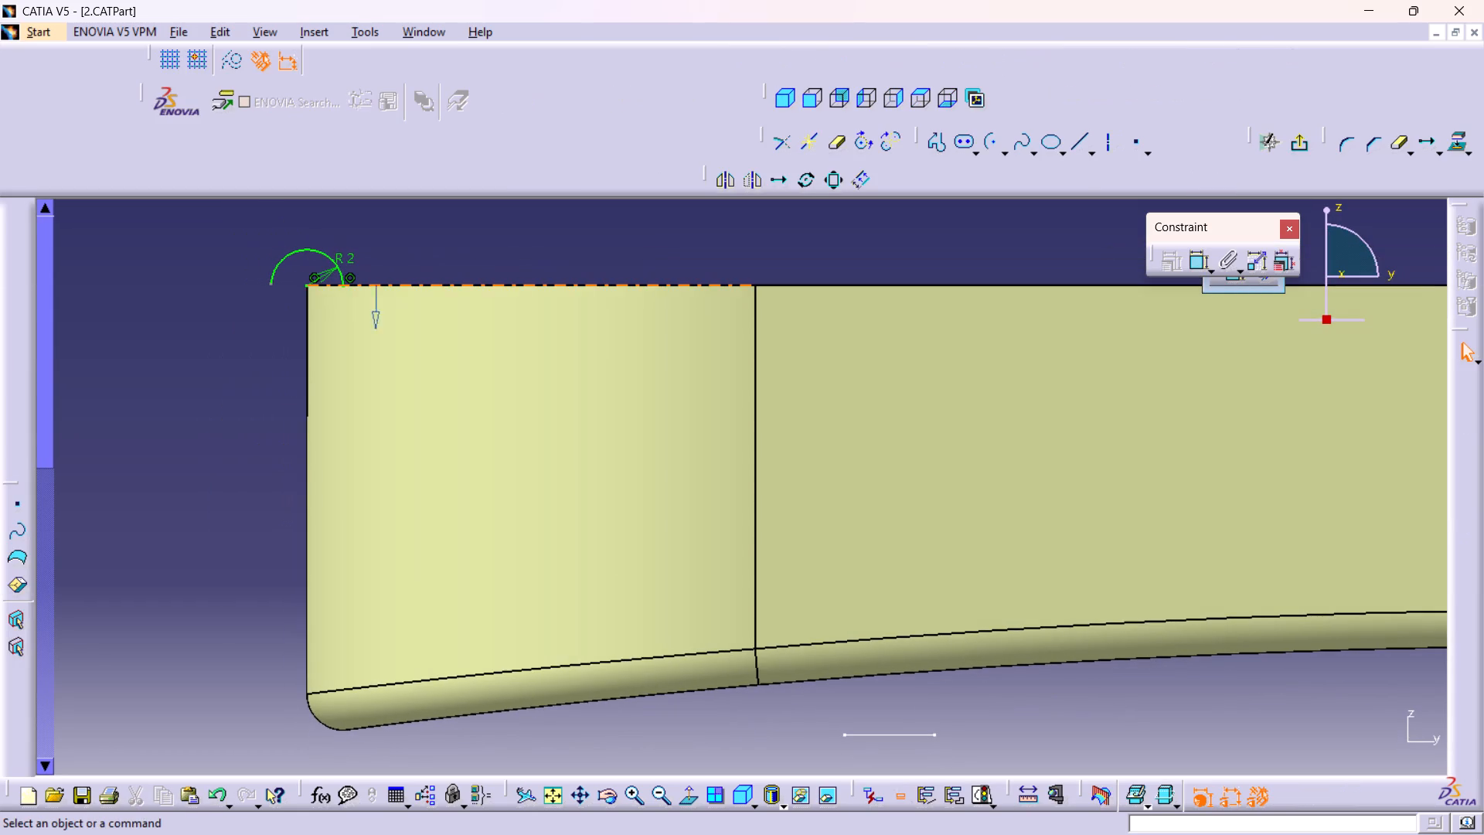
Delete the coincidence constraint at the inner end point of the 2 mm radius arc.
{"action": "middle_click", "coordinate": [271, 321]}
{"action": "right_click", "coordinate": [271, 321]}
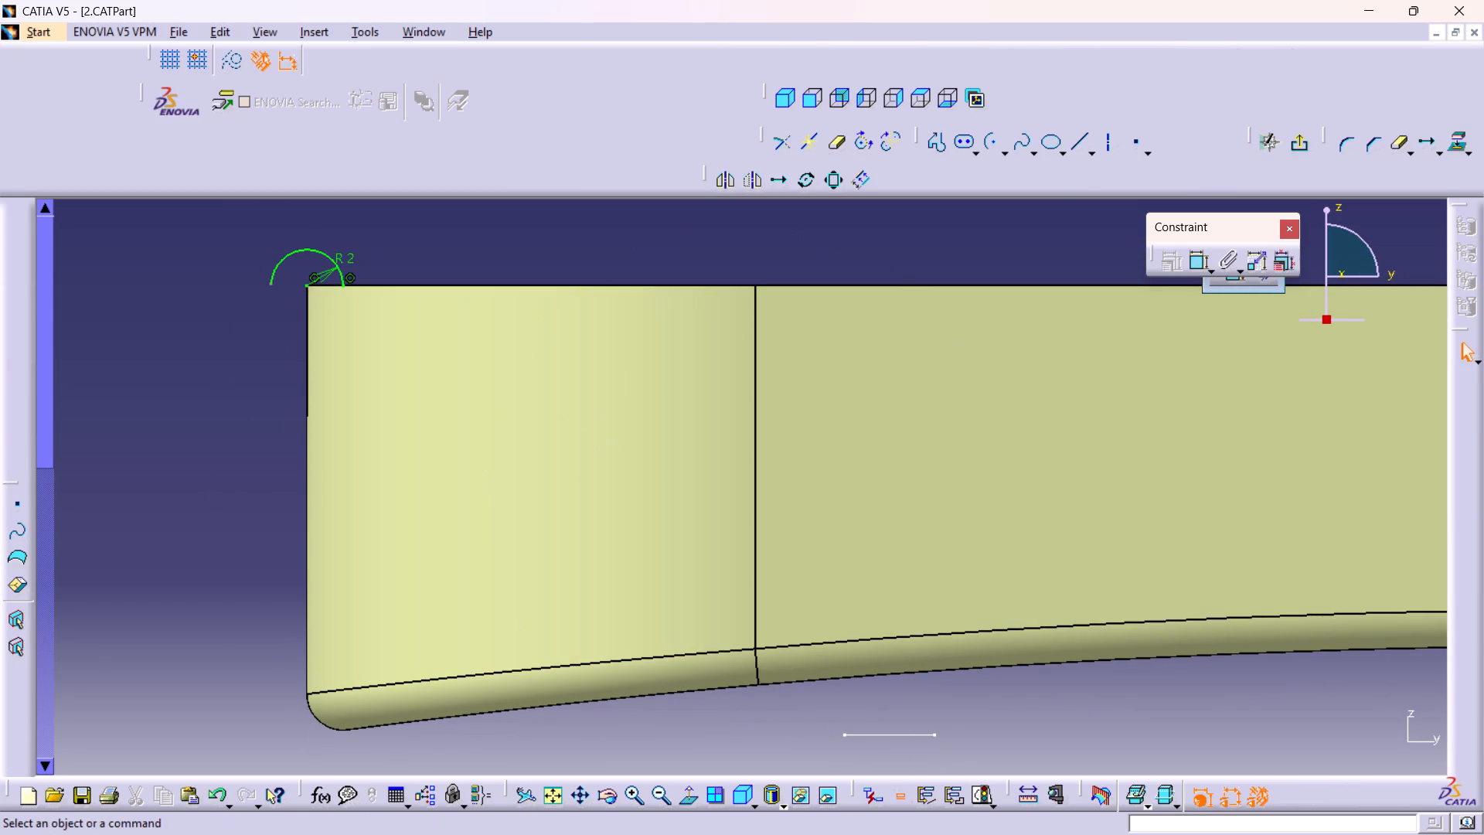
{"action": "middle_click_drag", "start_coordinate": [173, 383], "coordinate": [177, 198]}
{"action": "right_click_drag", "start_coordinate": [173, 383], "coordinate": [179, 200]}
{"action": "middle_click_drag", "start_coordinate": [170, 284], "coordinate": [199, 513]}
{"action": "right_click_drag", "start_coordinate": [179, 311], "coordinate": [206, 519]}
{"action": "middle_click_drag", "start_coordinate": [190, 482], "coordinate": [232, 482]}
{"action": "right_click_drag", "start_coordinate": [190, 482], "coordinate": [232, 482]}
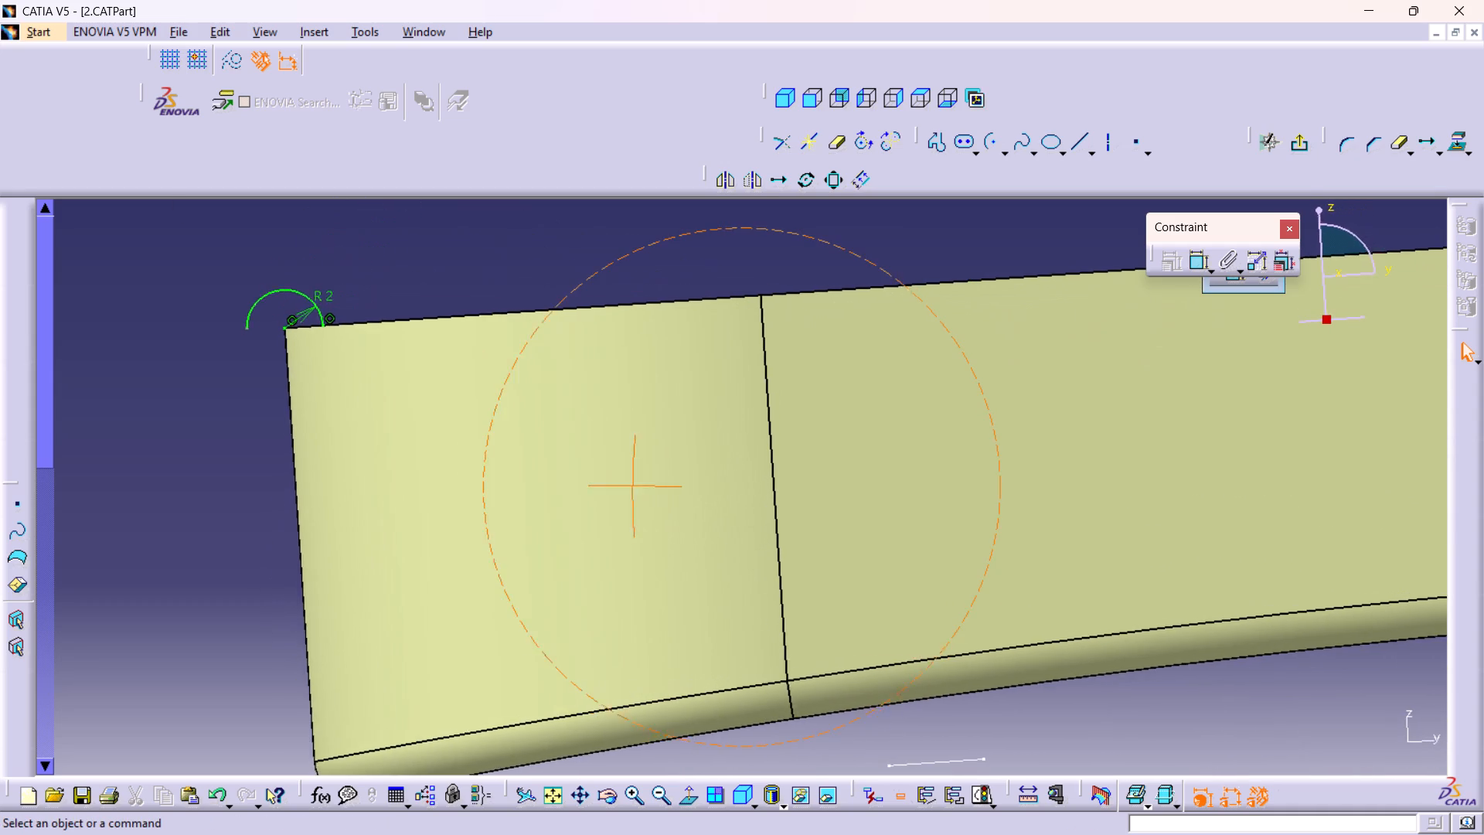
{"action": "right_click_drag", "start_coordinate": [232, 482], "coordinate": [403, 581]}
{"action": "middle_click_drag", "start_coordinate": [232, 482], "coordinate": [404, 581]}
{"action": "middle_click_drag", "start_coordinate": [380, 306], "coordinate": [668, 481]}
{"action": "right_click_drag", "start_coordinate": [380, 305], "coordinate": [668, 481]}
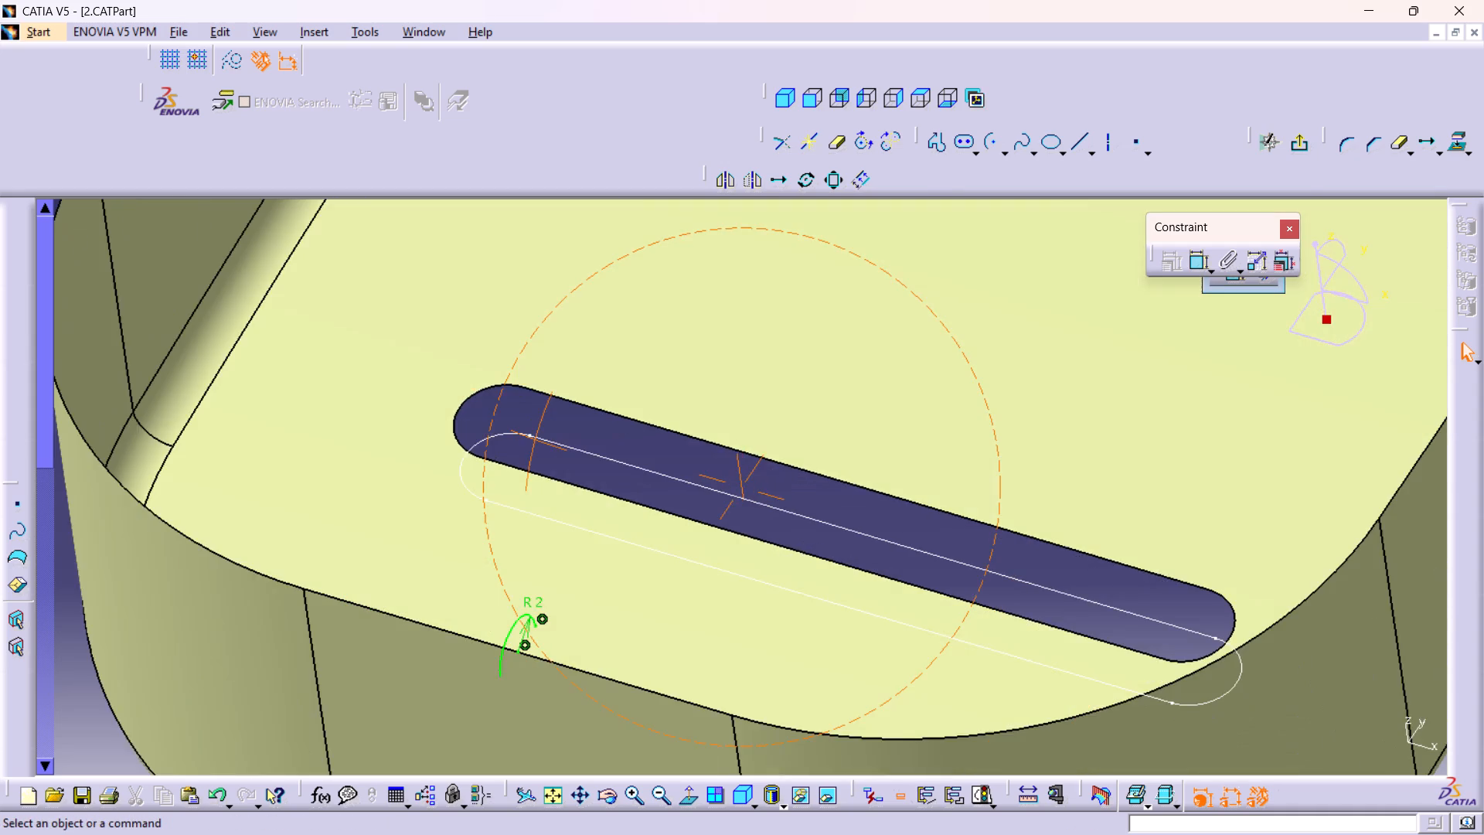
{"action": "right_click_drag", "start_coordinate": [668, 481], "coordinate": [563, 447]}
{"action": "middle_click_drag", "start_coordinate": [668, 481], "coordinate": [563, 447]}
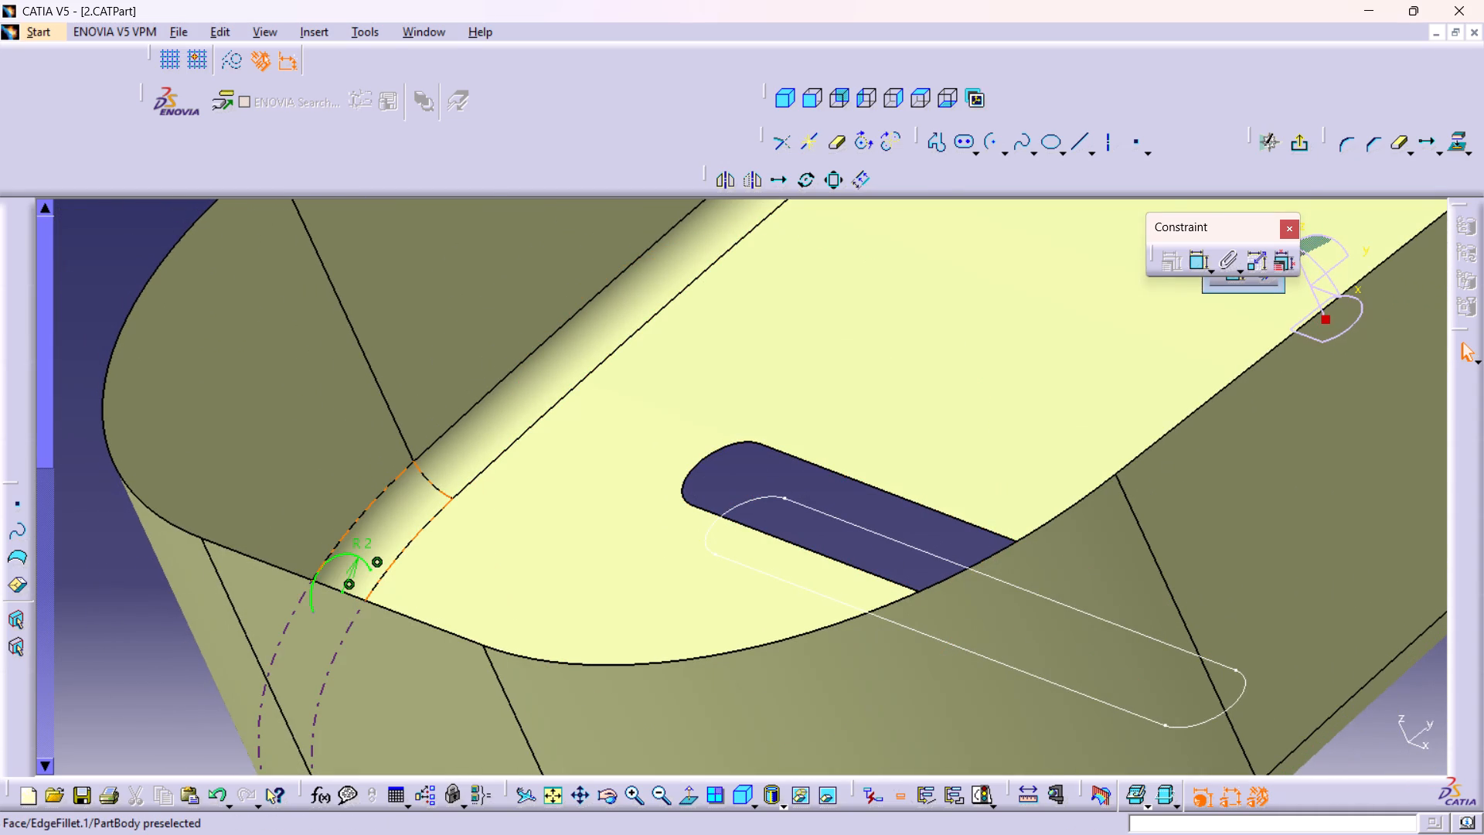
{"action": "left_click", "coordinate": [376, 566]}
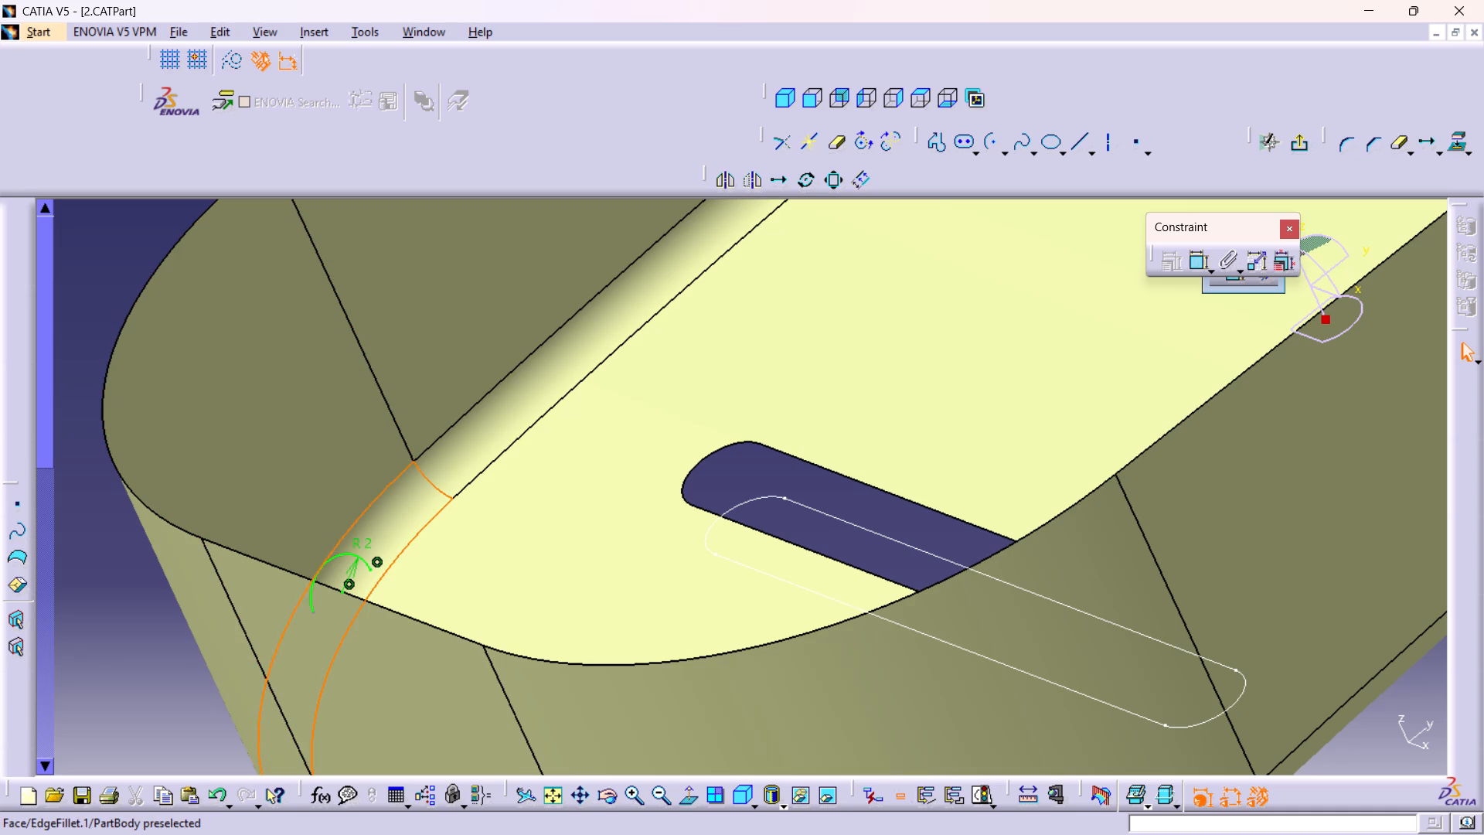
{"action": "left_click", "coordinate": [142, 576]}
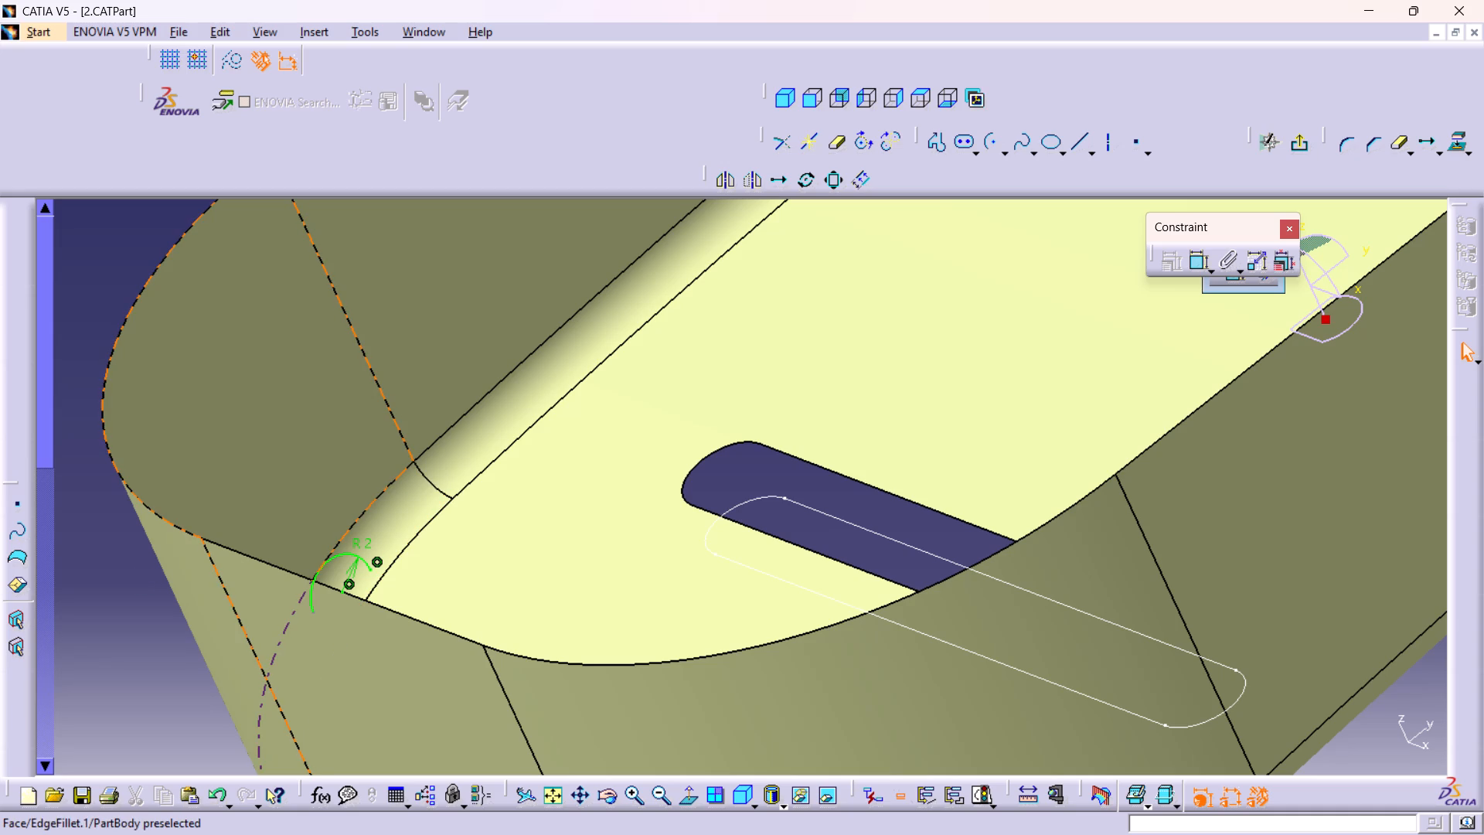
{"action": "right_click", "coordinate": [377, 562]}
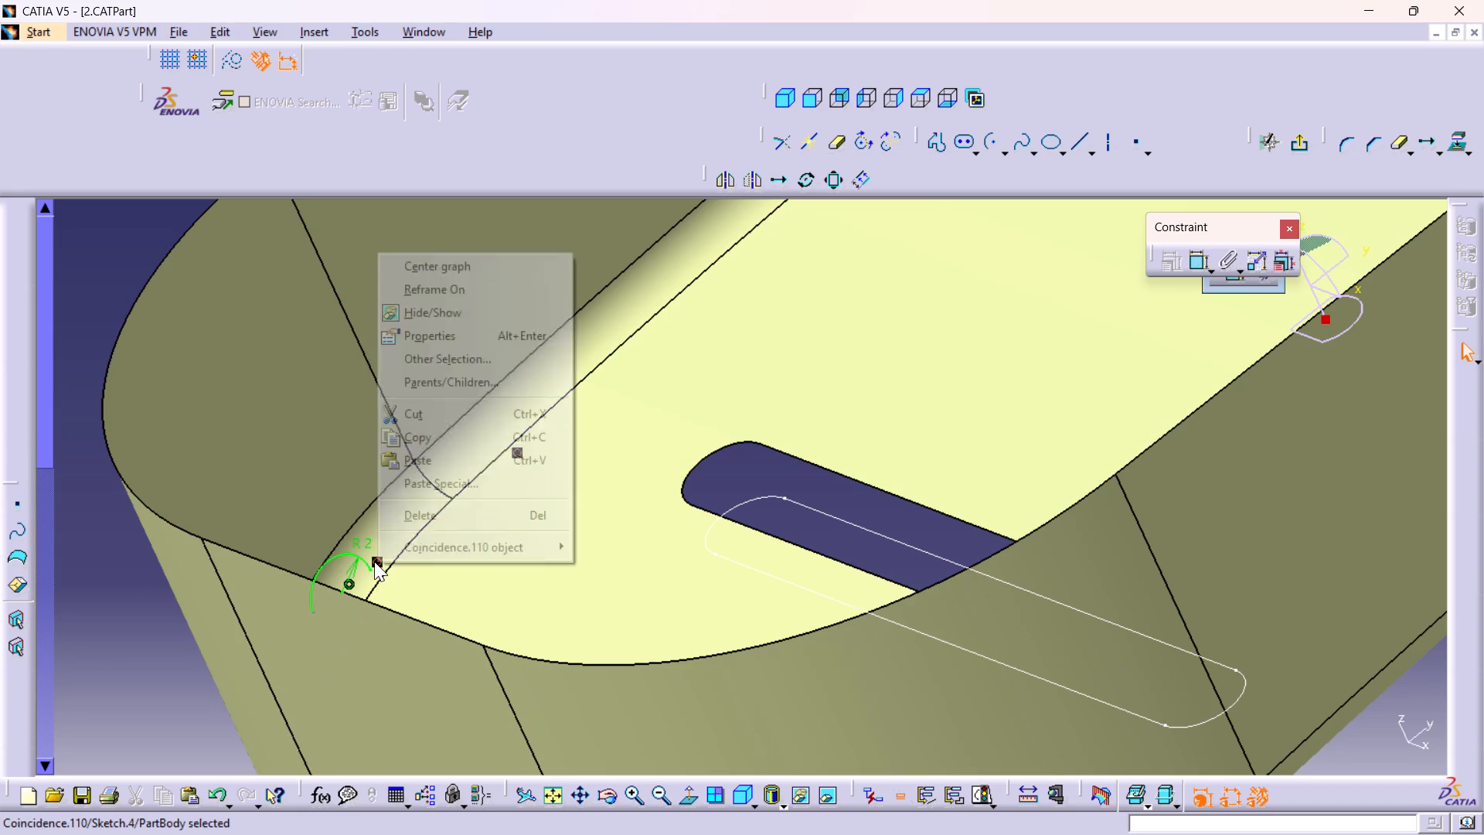
{"action": "left_click", "coordinate": [404, 518]}
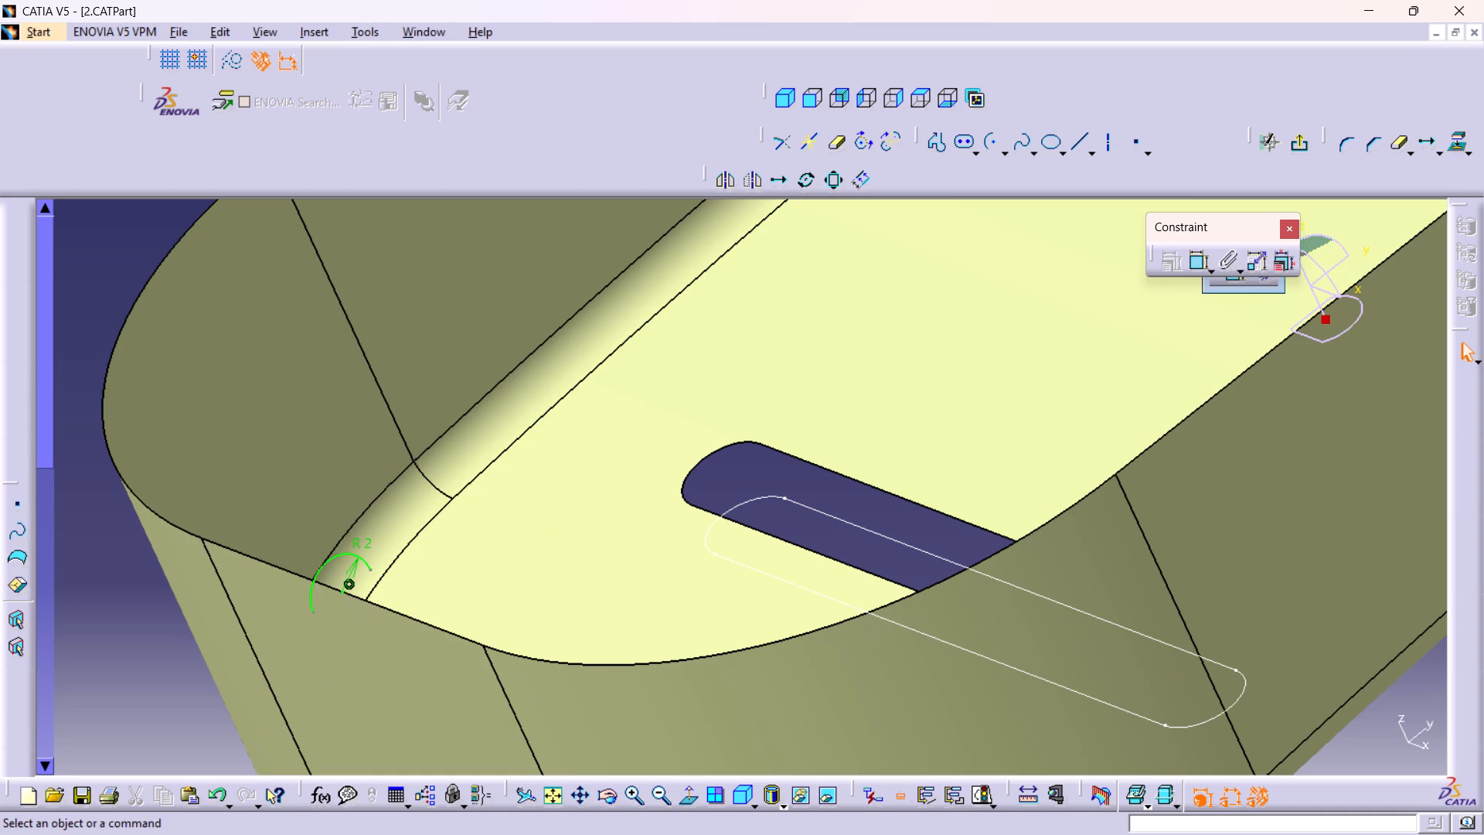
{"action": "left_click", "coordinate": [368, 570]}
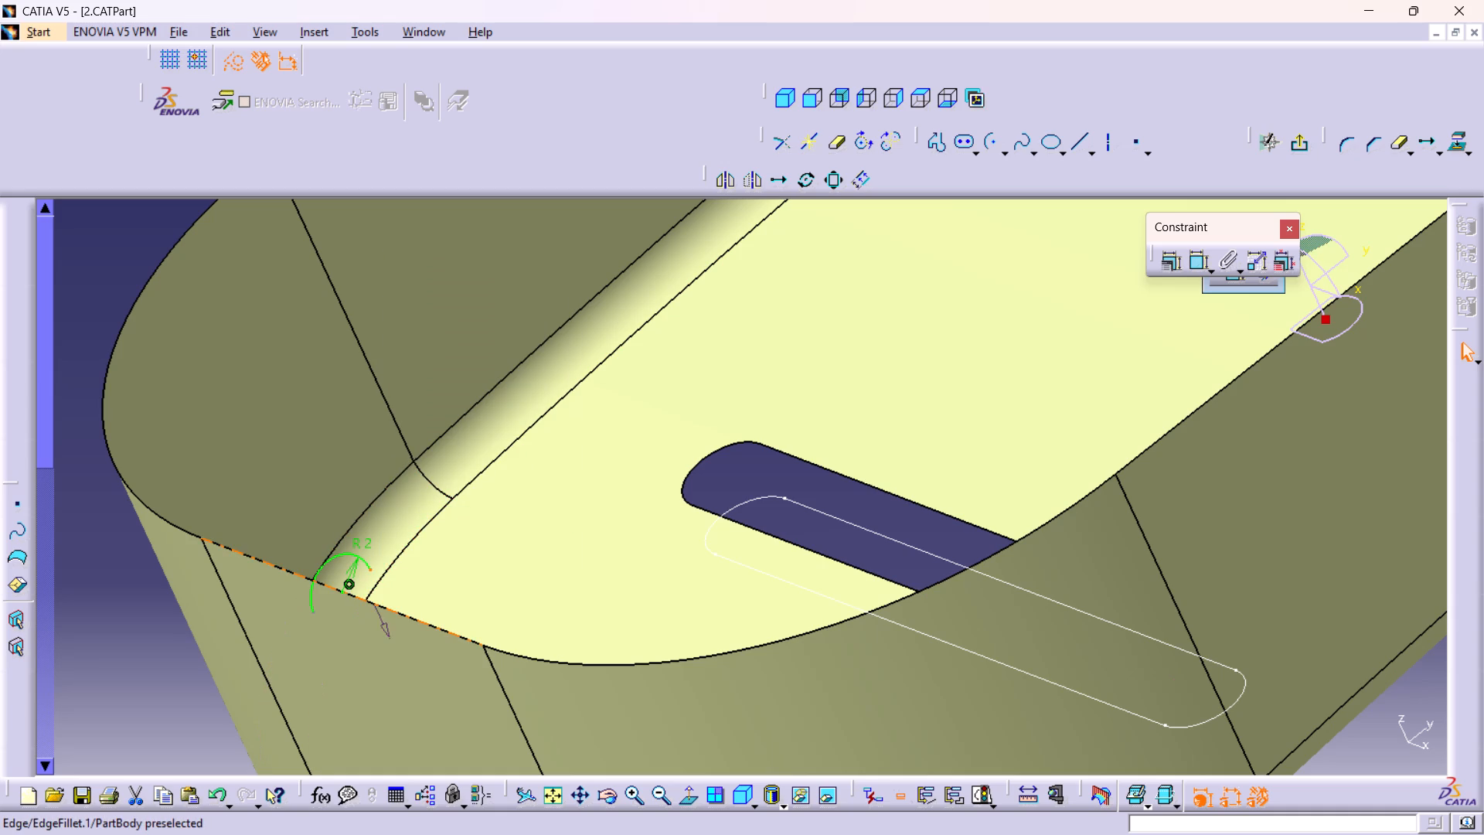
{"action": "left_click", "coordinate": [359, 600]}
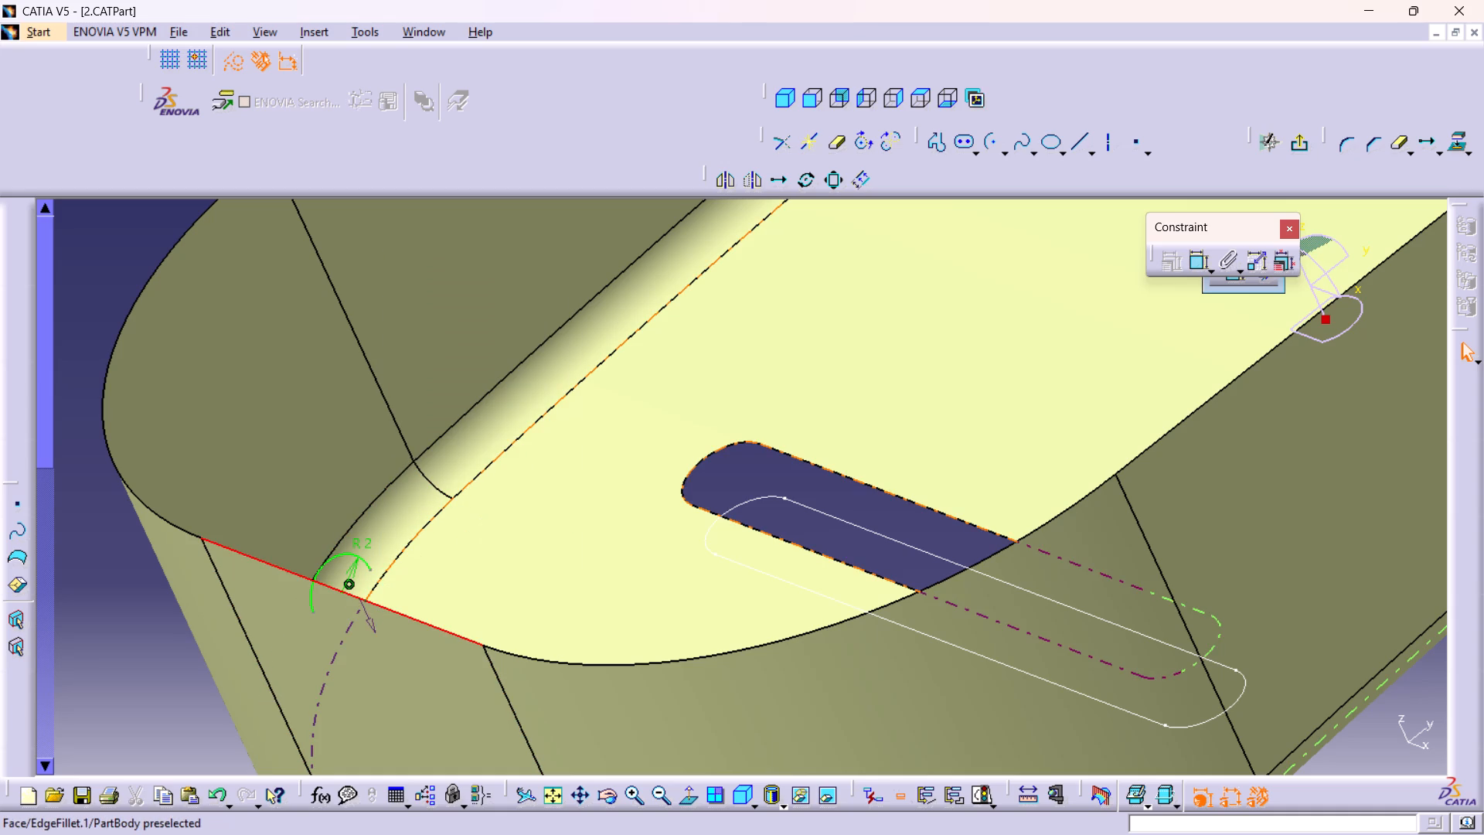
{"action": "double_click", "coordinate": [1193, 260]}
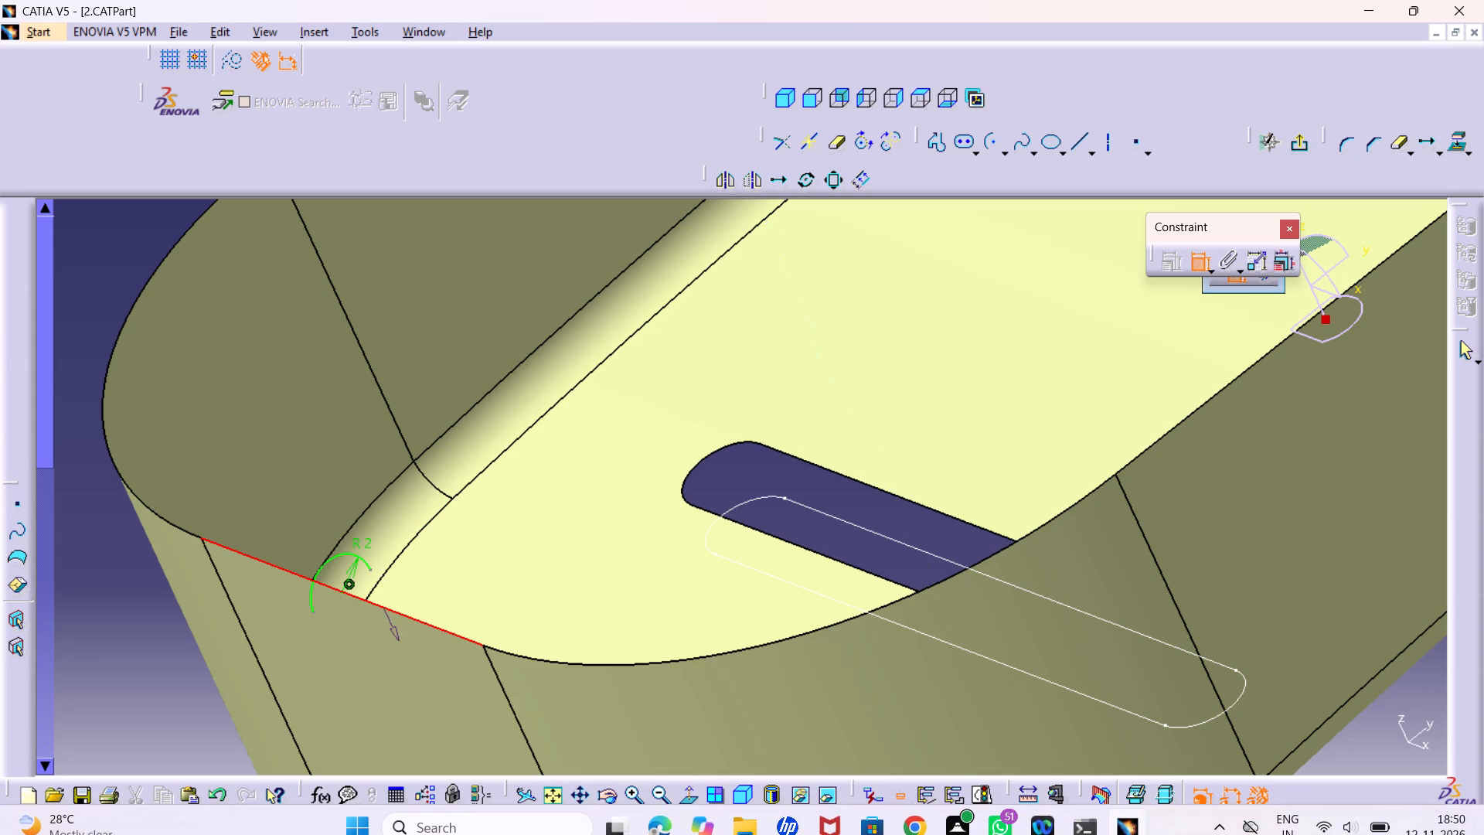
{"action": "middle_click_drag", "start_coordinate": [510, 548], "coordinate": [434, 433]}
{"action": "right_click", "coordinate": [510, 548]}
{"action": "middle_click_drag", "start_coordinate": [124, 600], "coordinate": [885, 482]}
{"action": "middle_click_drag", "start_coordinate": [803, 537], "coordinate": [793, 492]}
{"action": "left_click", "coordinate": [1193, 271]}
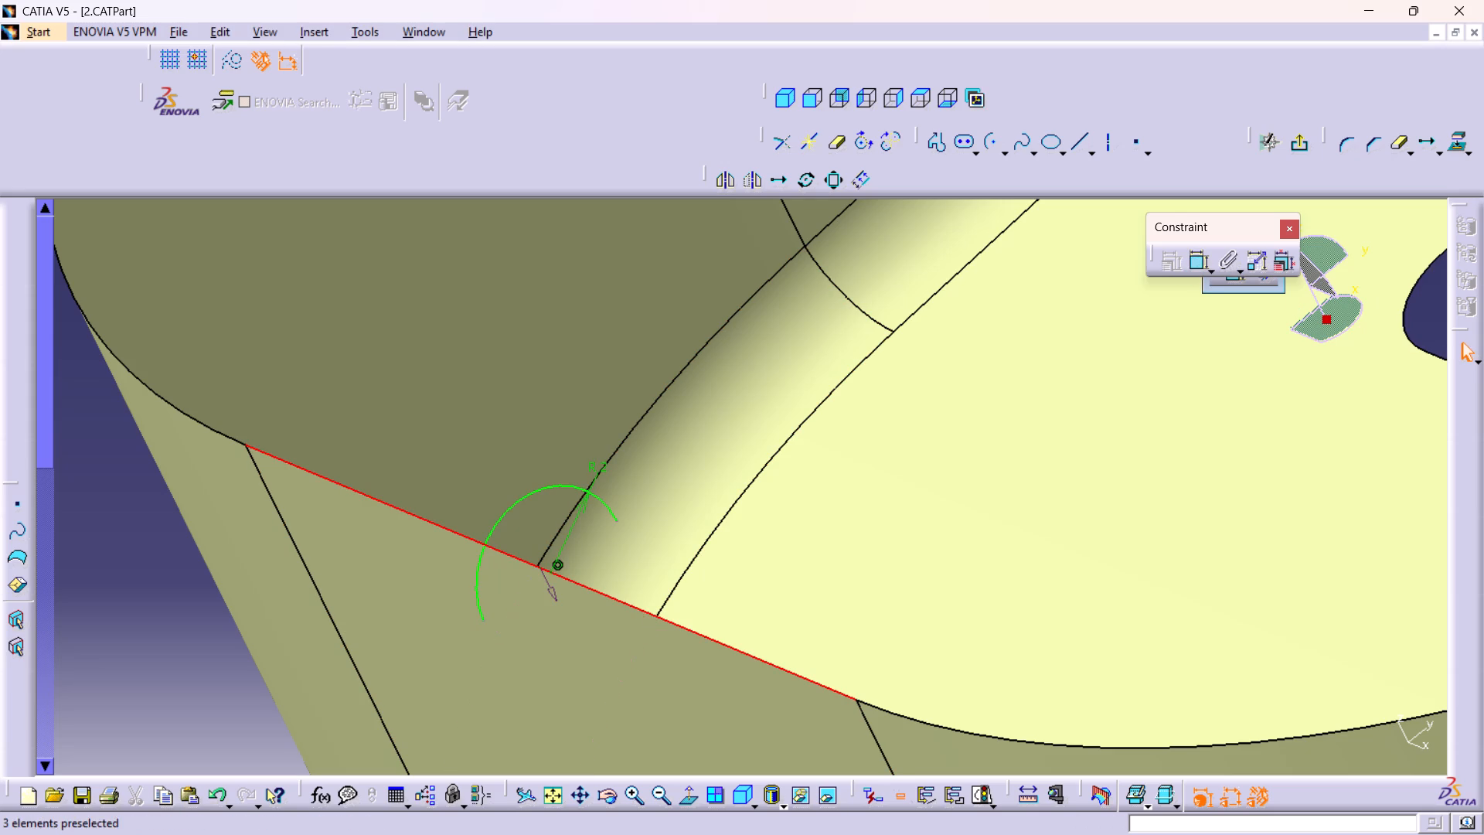
Delete the coincidence constraint that ties the arc's centre to the wall's short top edge.
{"action": "right_click", "coordinate": [559, 568]}
{"action": "left_click", "coordinate": [604, 524]}
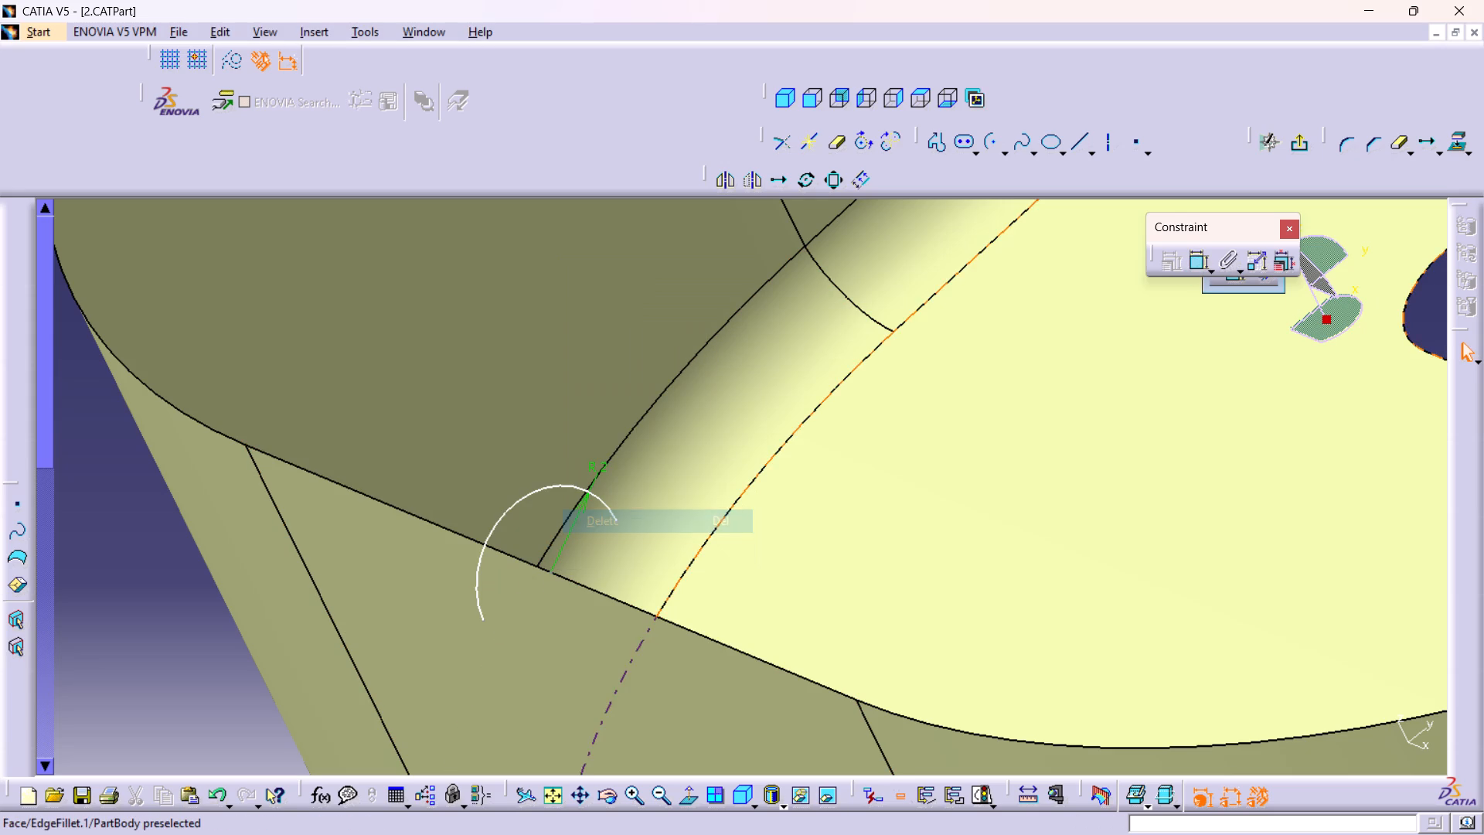
Make the arc's inner end point coincident with the wall's short top edge, and view the sketch square-on.
{"action": "double_click", "coordinate": [1199, 261]}
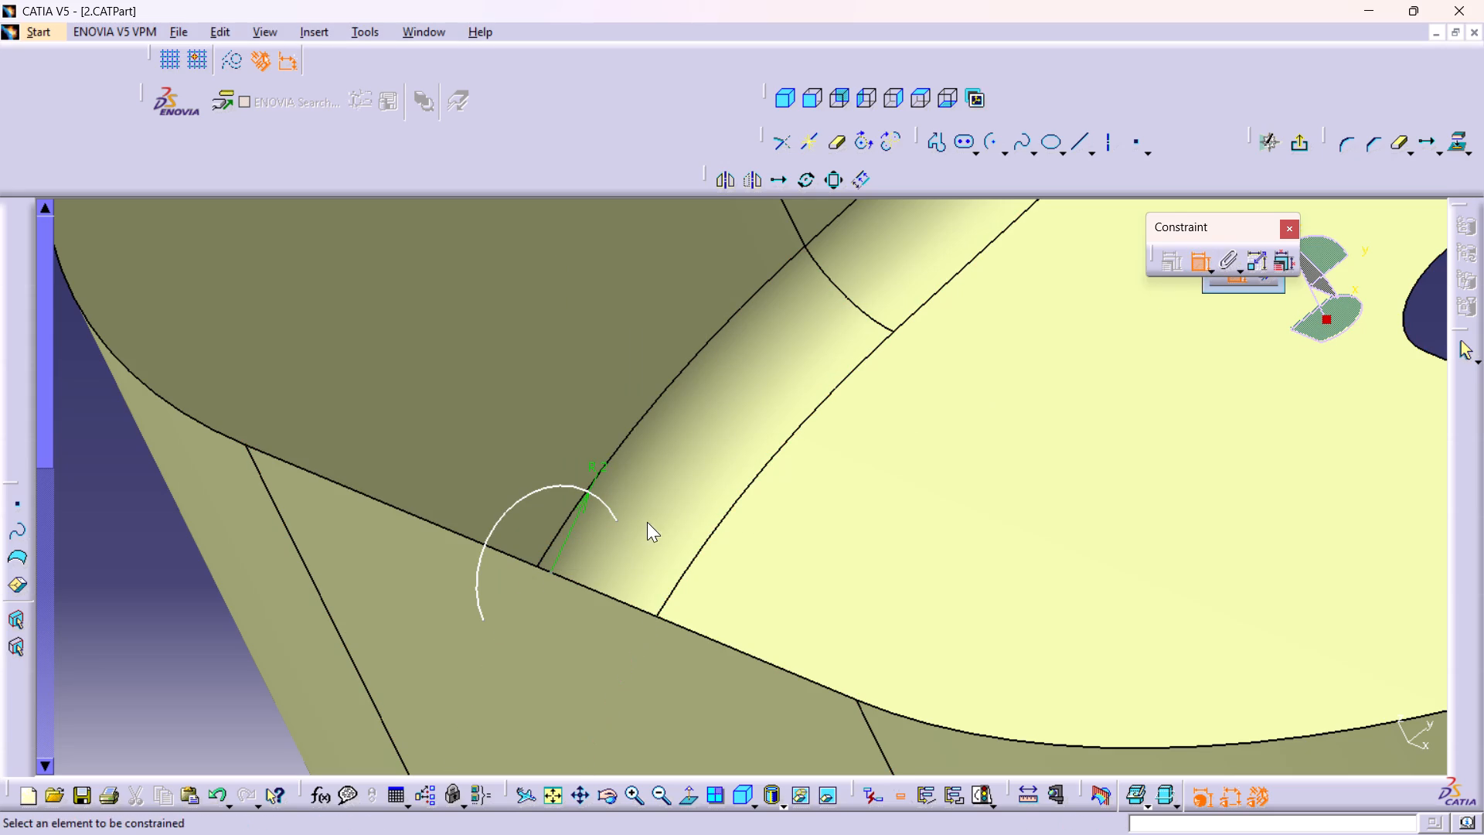
{"action": "left_click", "coordinate": [616, 518]}
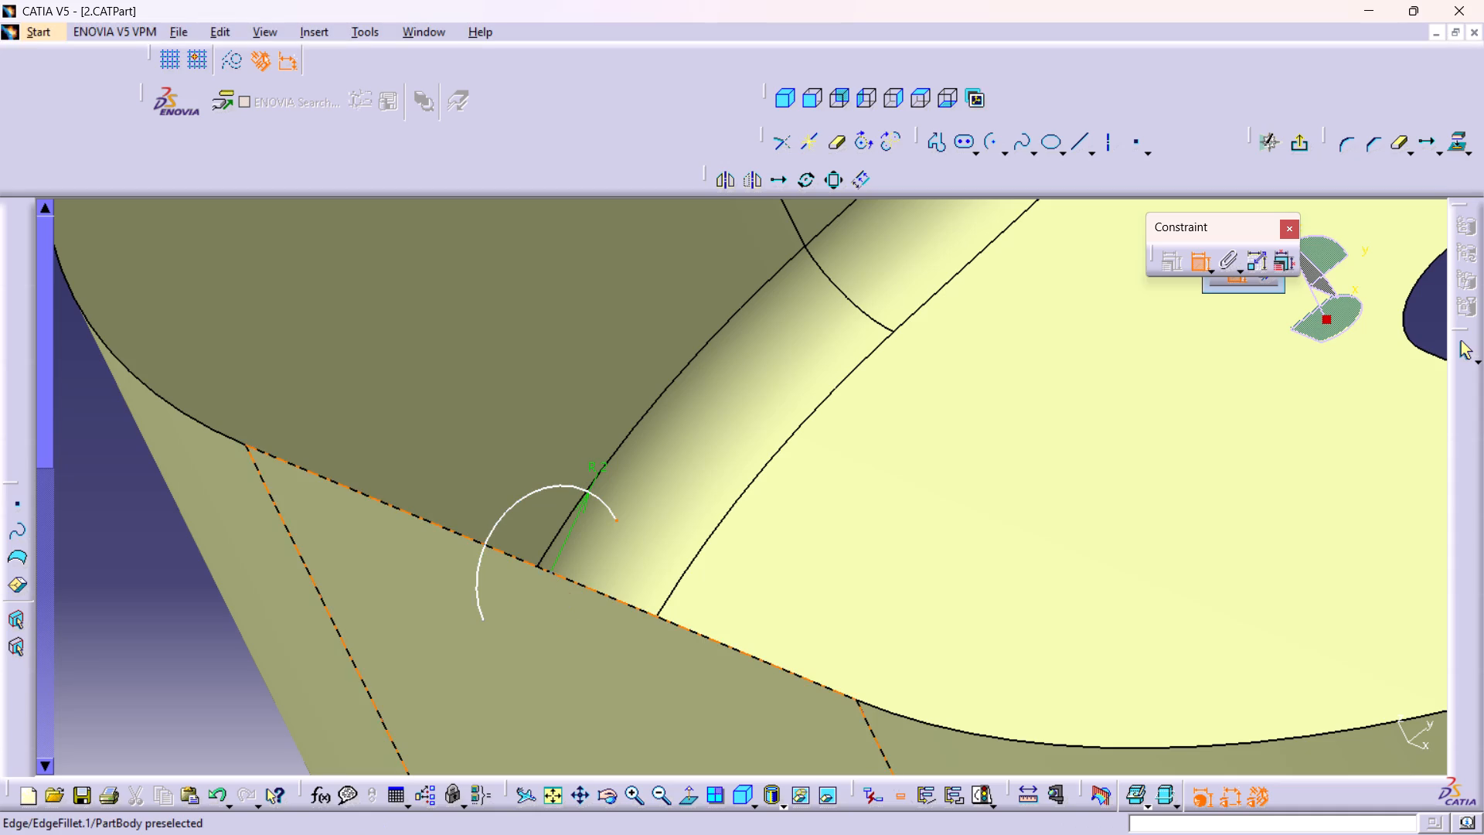
{"action": "left_click", "coordinate": [560, 579]}
{"action": "right_click", "coordinate": [465, 642]}
{"action": "left_click", "coordinate": [543, 568]}
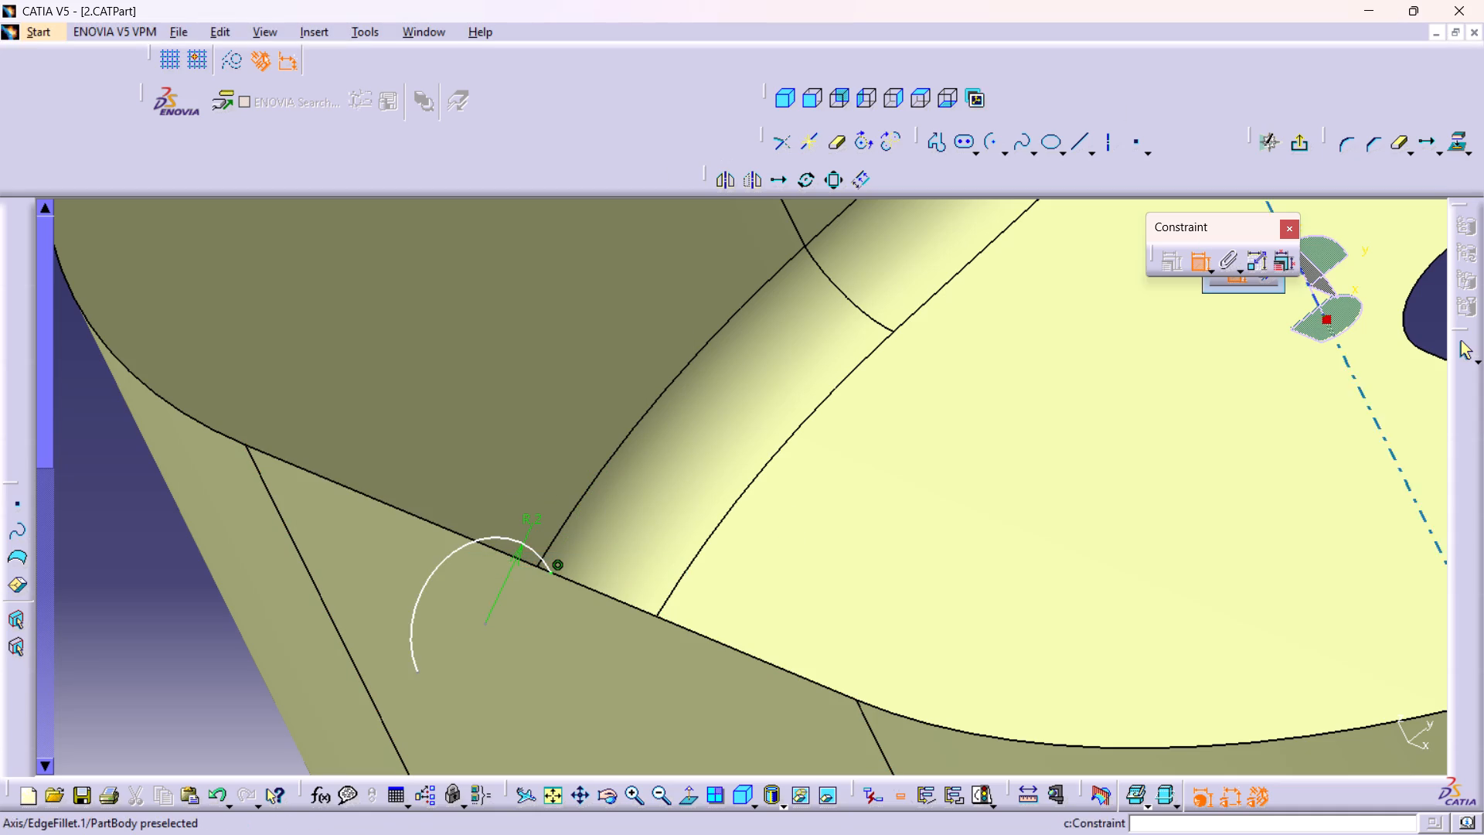
{"action": "left_click", "coordinate": [683, 792]}
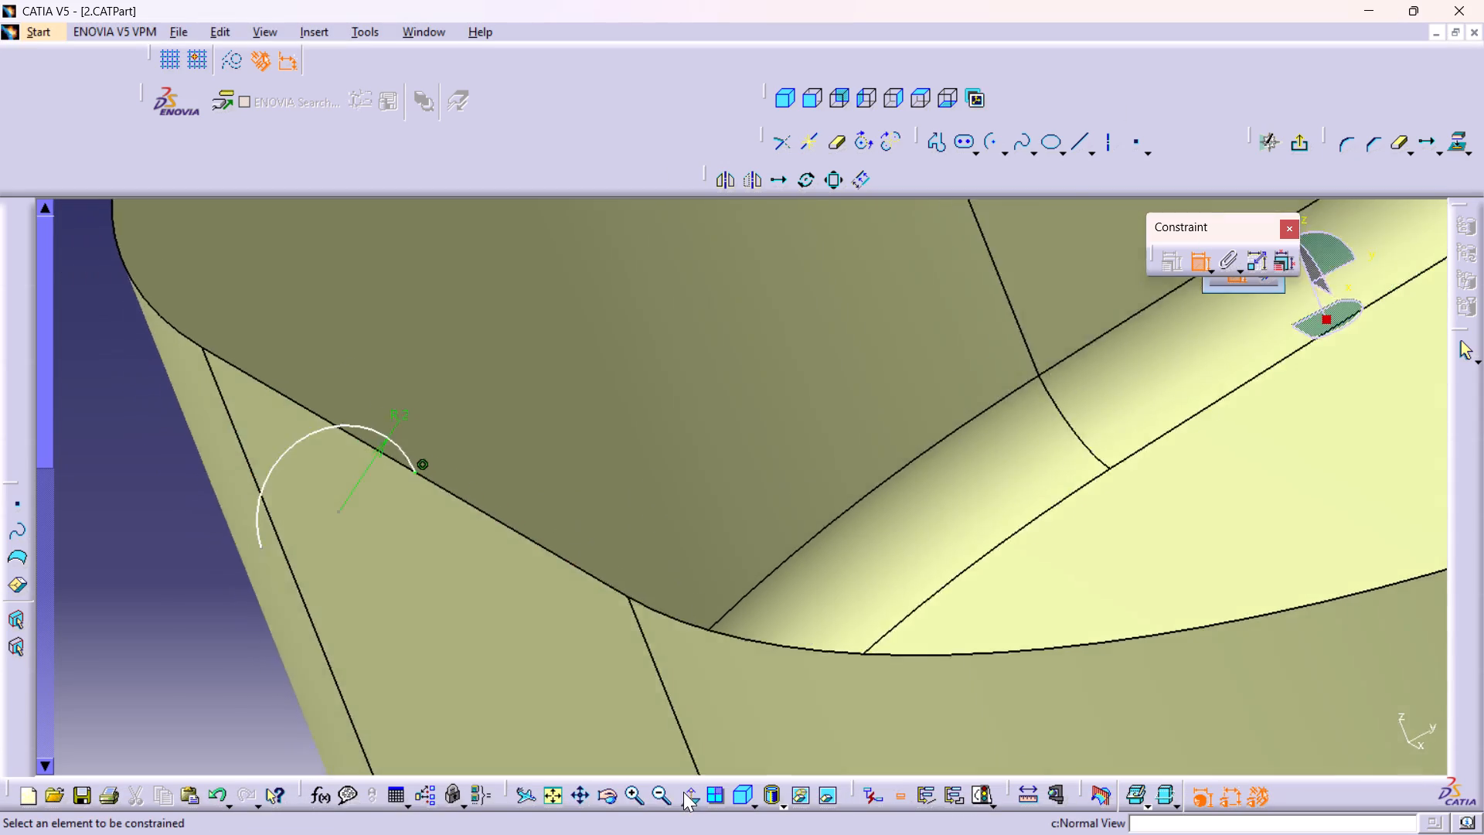
{"action": "middle_click_drag", "start_coordinate": [428, 453], "coordinate": [614, 720]}
{"action": "middle_click_drag", "start_coordinate": [520, 510], "coordinate": [591, 625]}
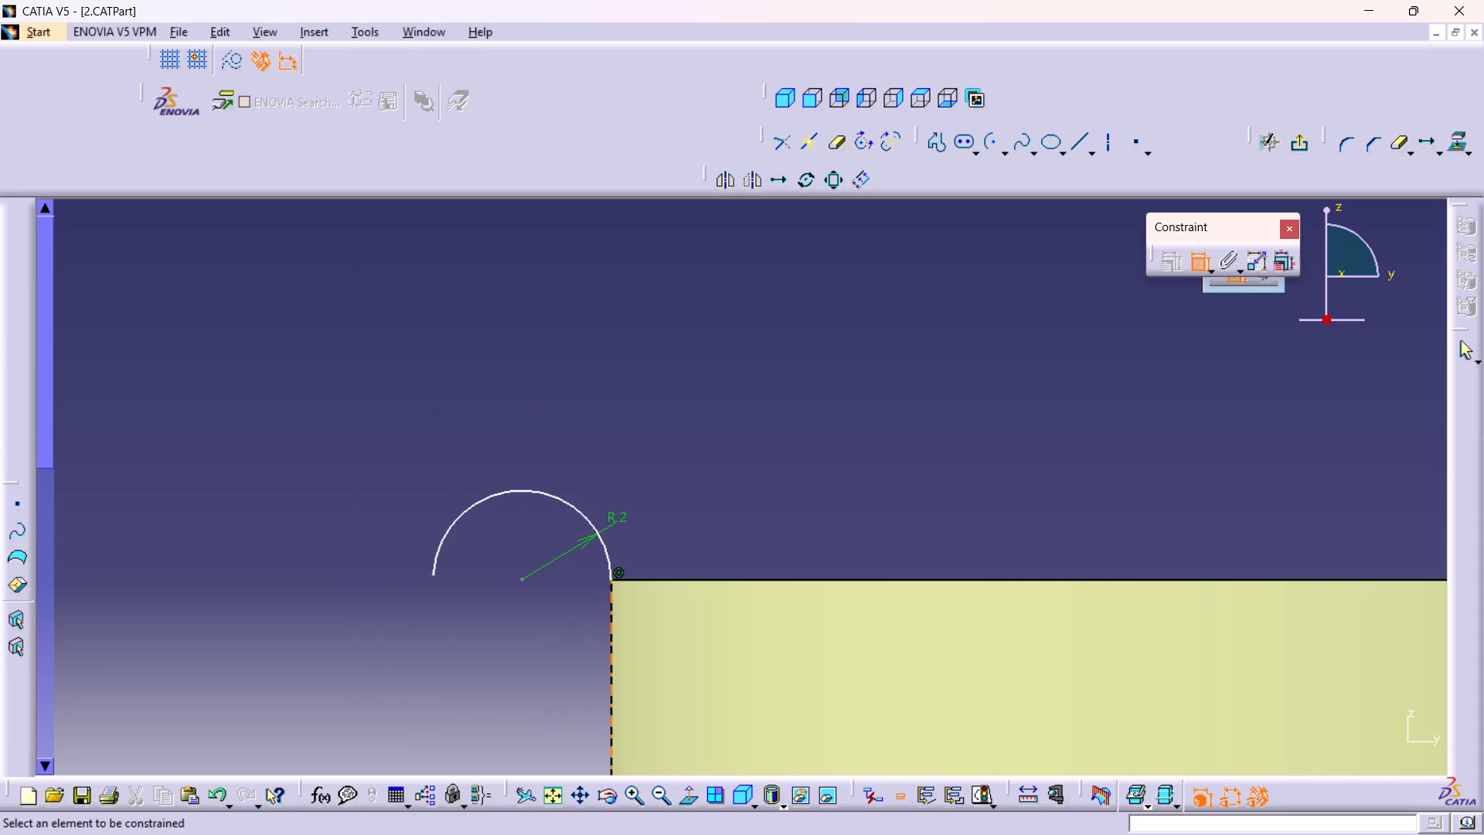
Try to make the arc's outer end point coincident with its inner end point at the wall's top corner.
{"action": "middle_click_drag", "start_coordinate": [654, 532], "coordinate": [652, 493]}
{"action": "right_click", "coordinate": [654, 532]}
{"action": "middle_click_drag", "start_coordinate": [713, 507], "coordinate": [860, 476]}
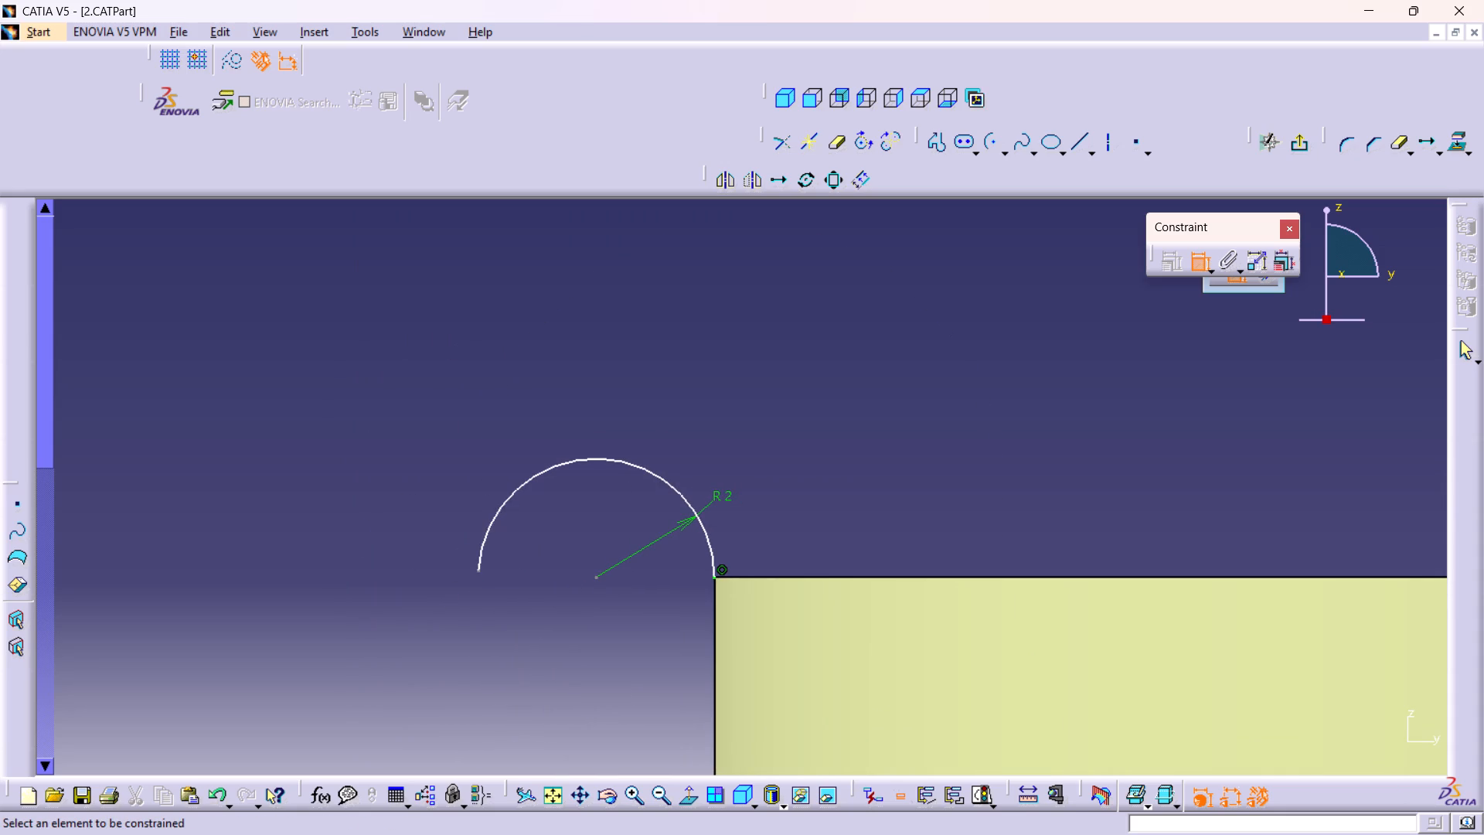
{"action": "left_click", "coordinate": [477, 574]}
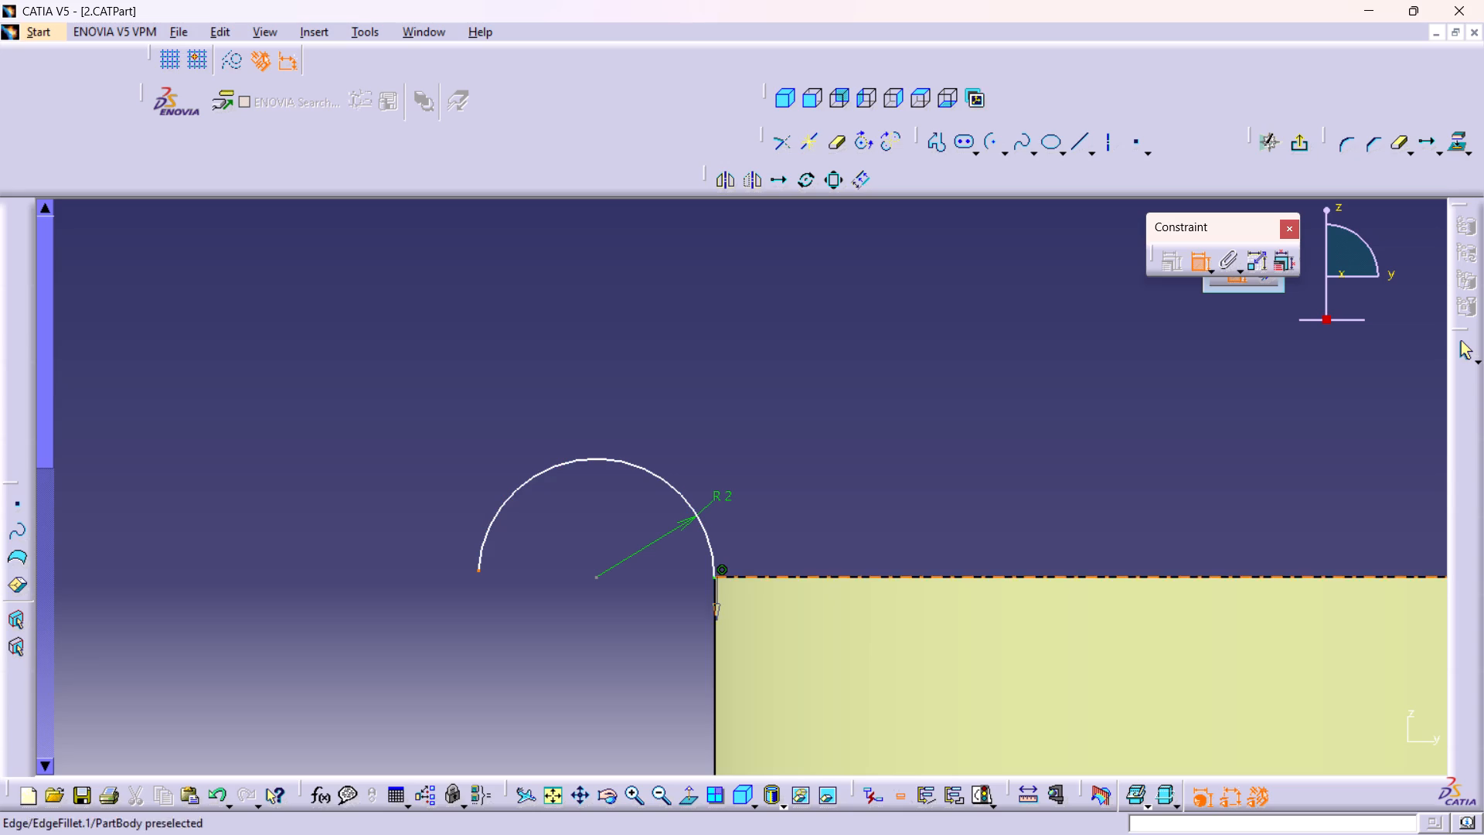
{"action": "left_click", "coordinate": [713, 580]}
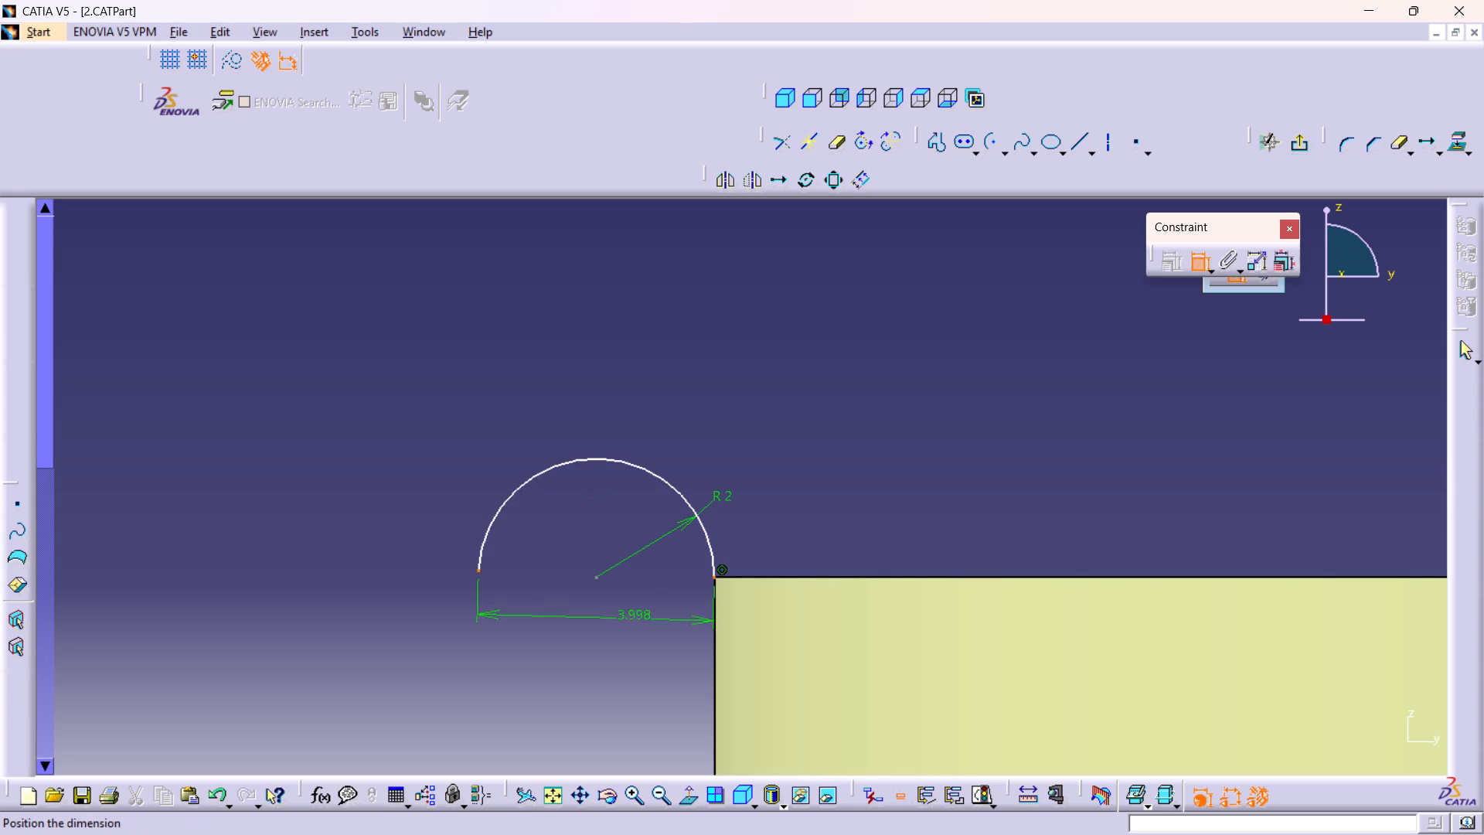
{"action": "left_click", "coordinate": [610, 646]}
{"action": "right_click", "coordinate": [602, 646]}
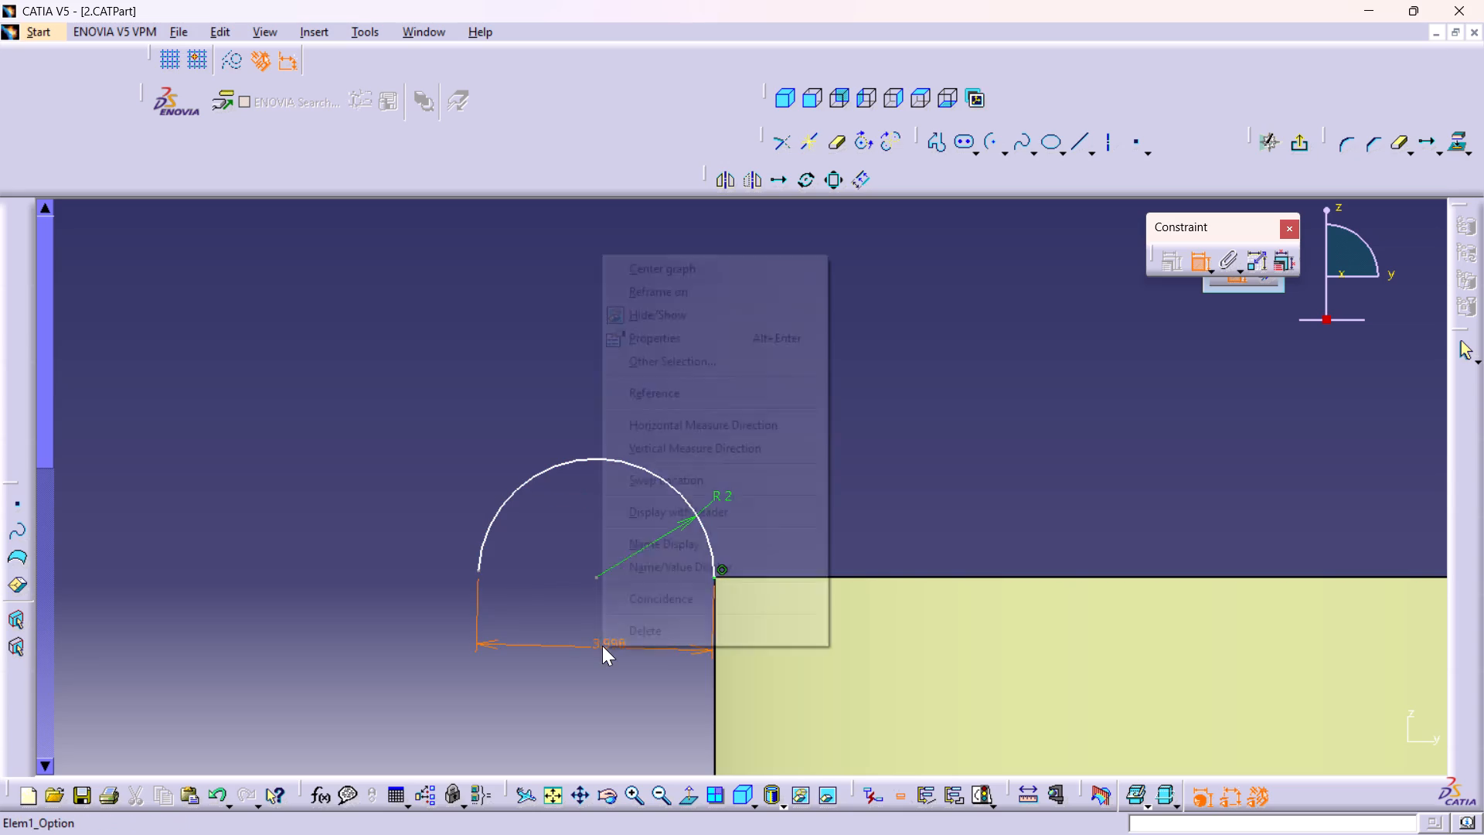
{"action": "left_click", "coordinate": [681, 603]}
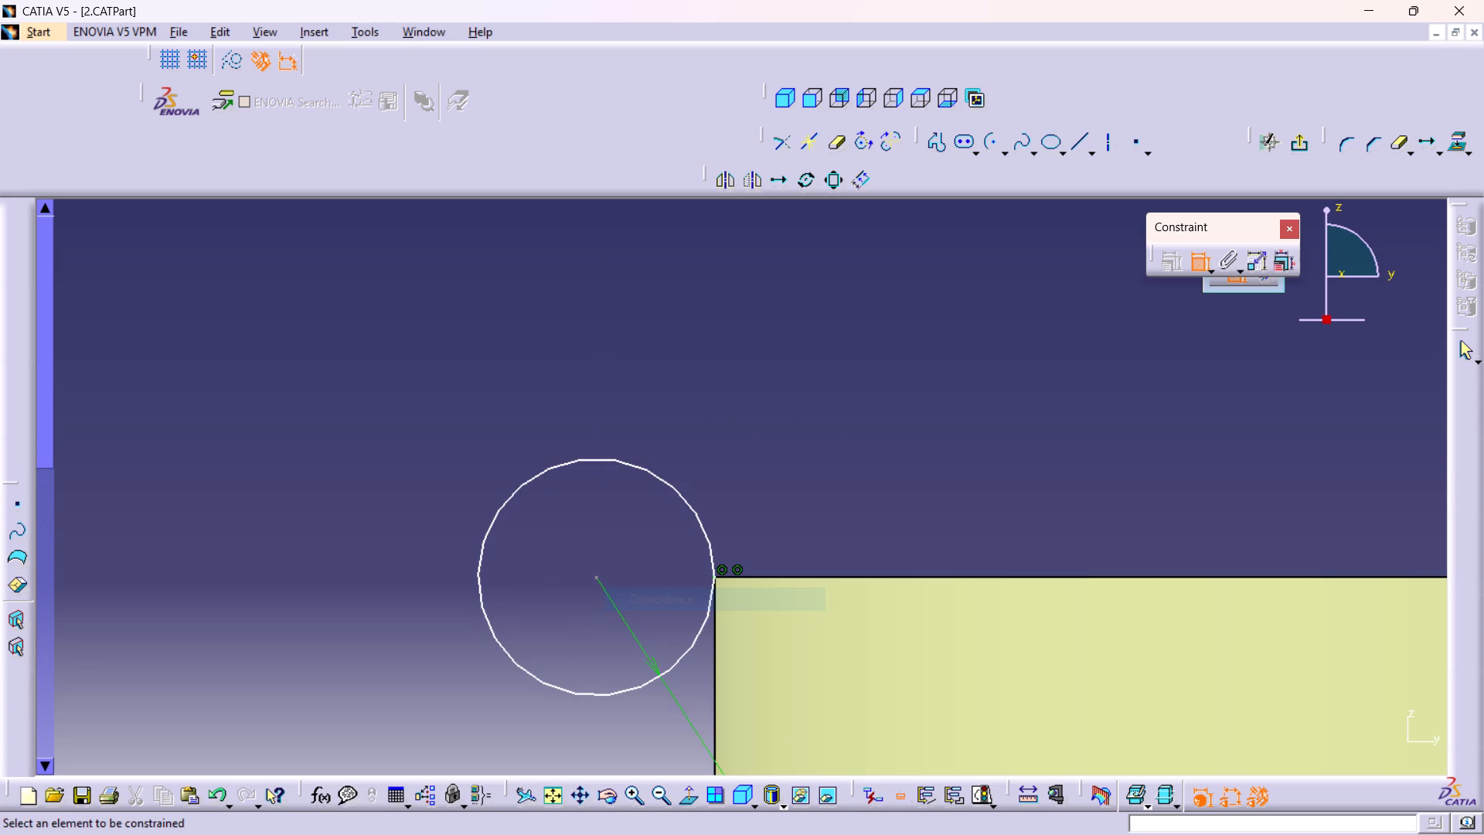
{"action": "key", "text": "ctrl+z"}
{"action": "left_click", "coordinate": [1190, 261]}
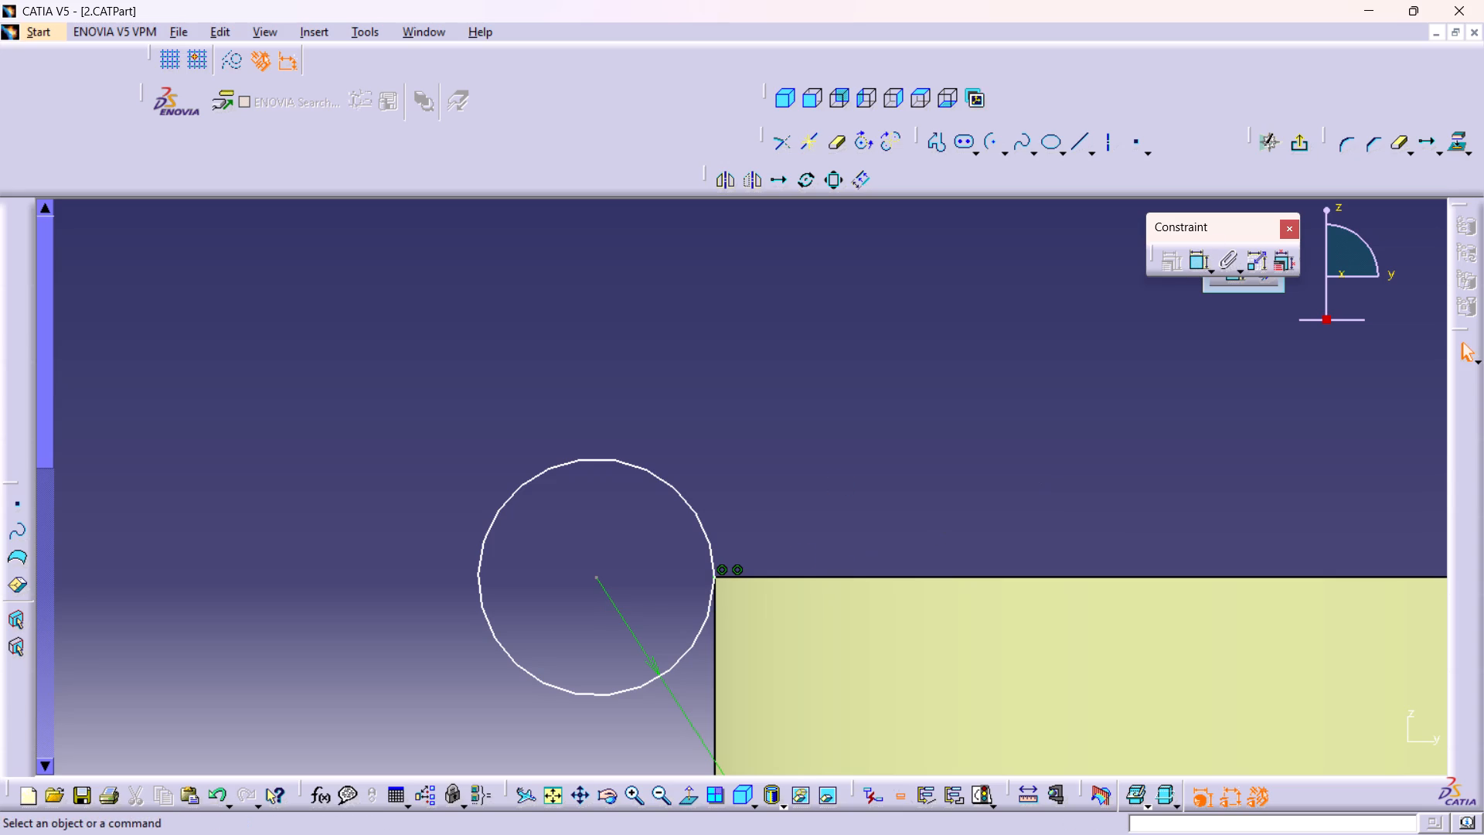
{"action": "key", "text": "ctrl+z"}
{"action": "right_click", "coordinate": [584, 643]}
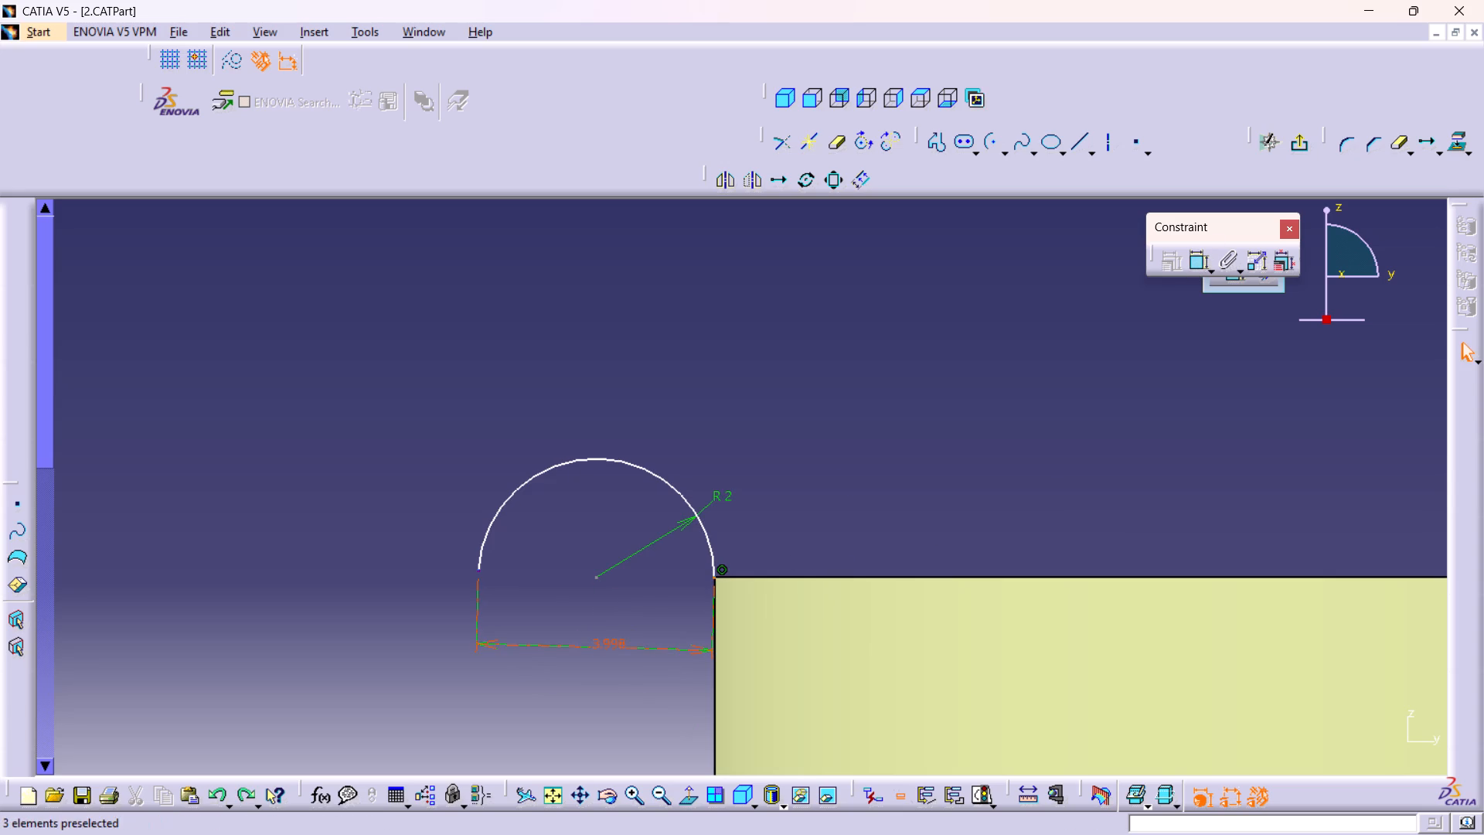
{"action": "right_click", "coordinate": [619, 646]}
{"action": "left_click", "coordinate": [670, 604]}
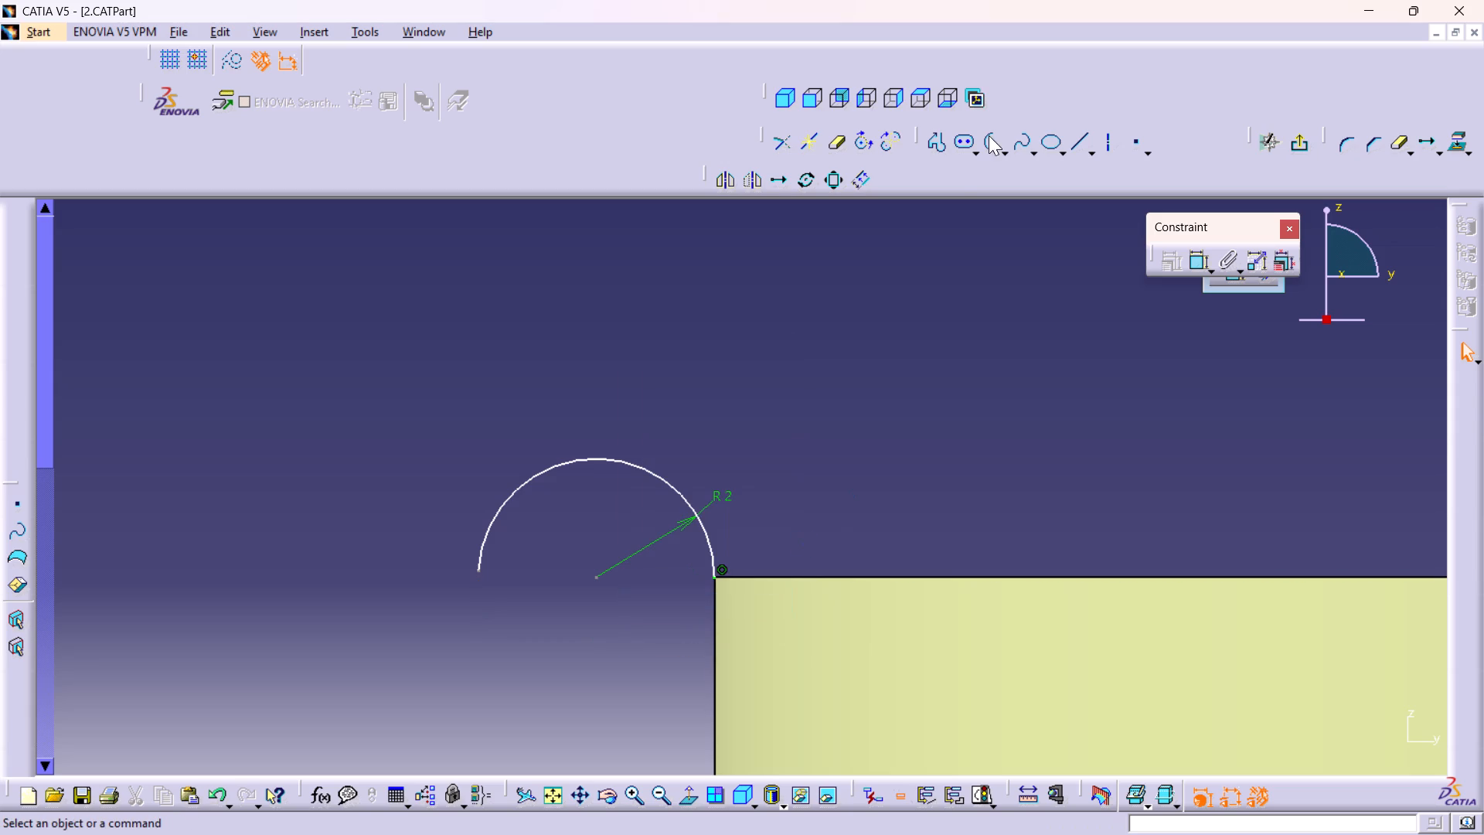
Draw a horizontal axis about 6 mm long through the arc's centre, extending past both arc ends.
{"action": "left_click", "coordinate": [1109, 141]}
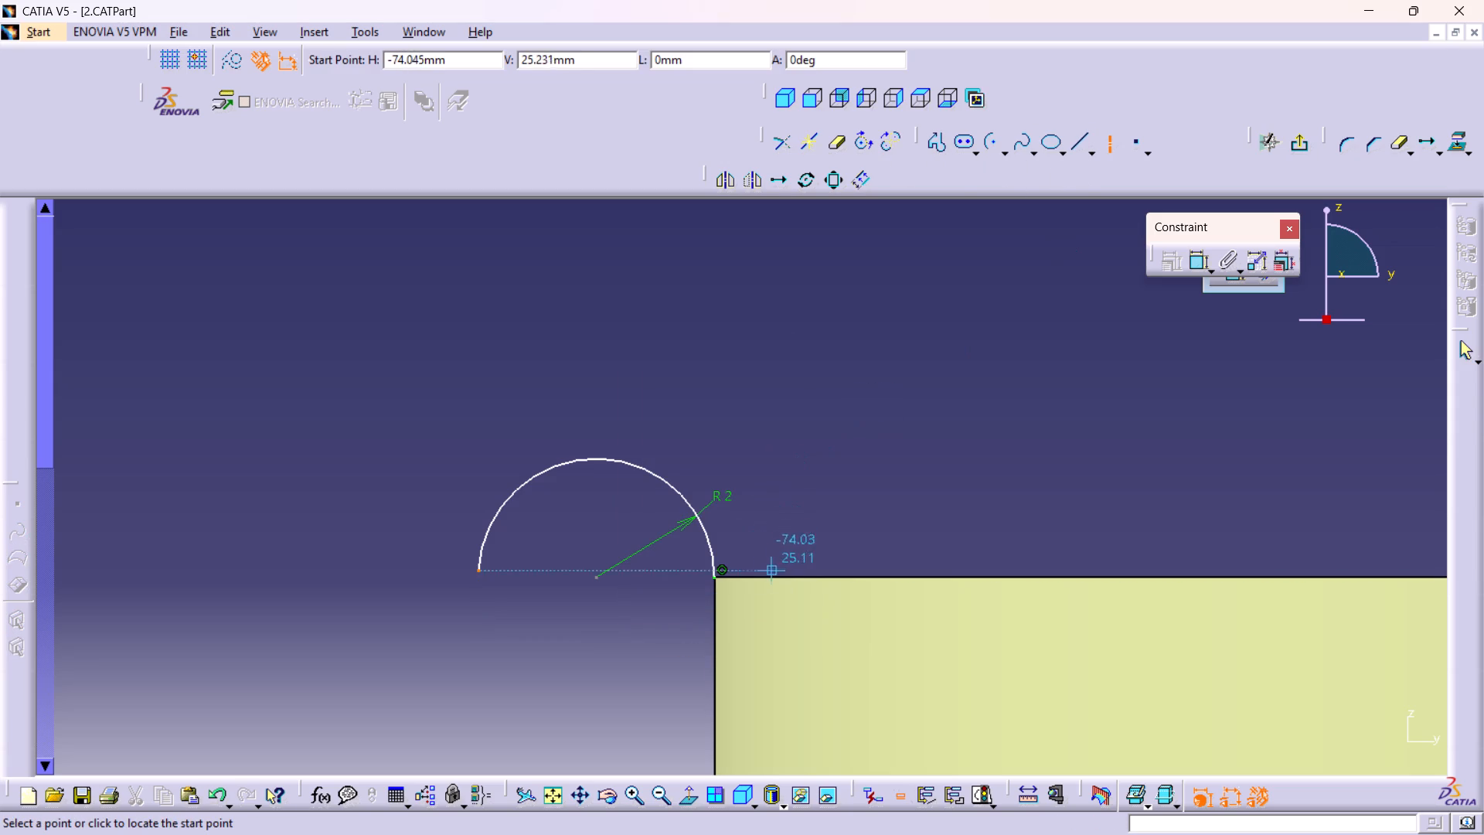
{"action": "left_click", "coordinate": [772, 576]}
{"action": "left_click", "coordinate": [415, 578]}
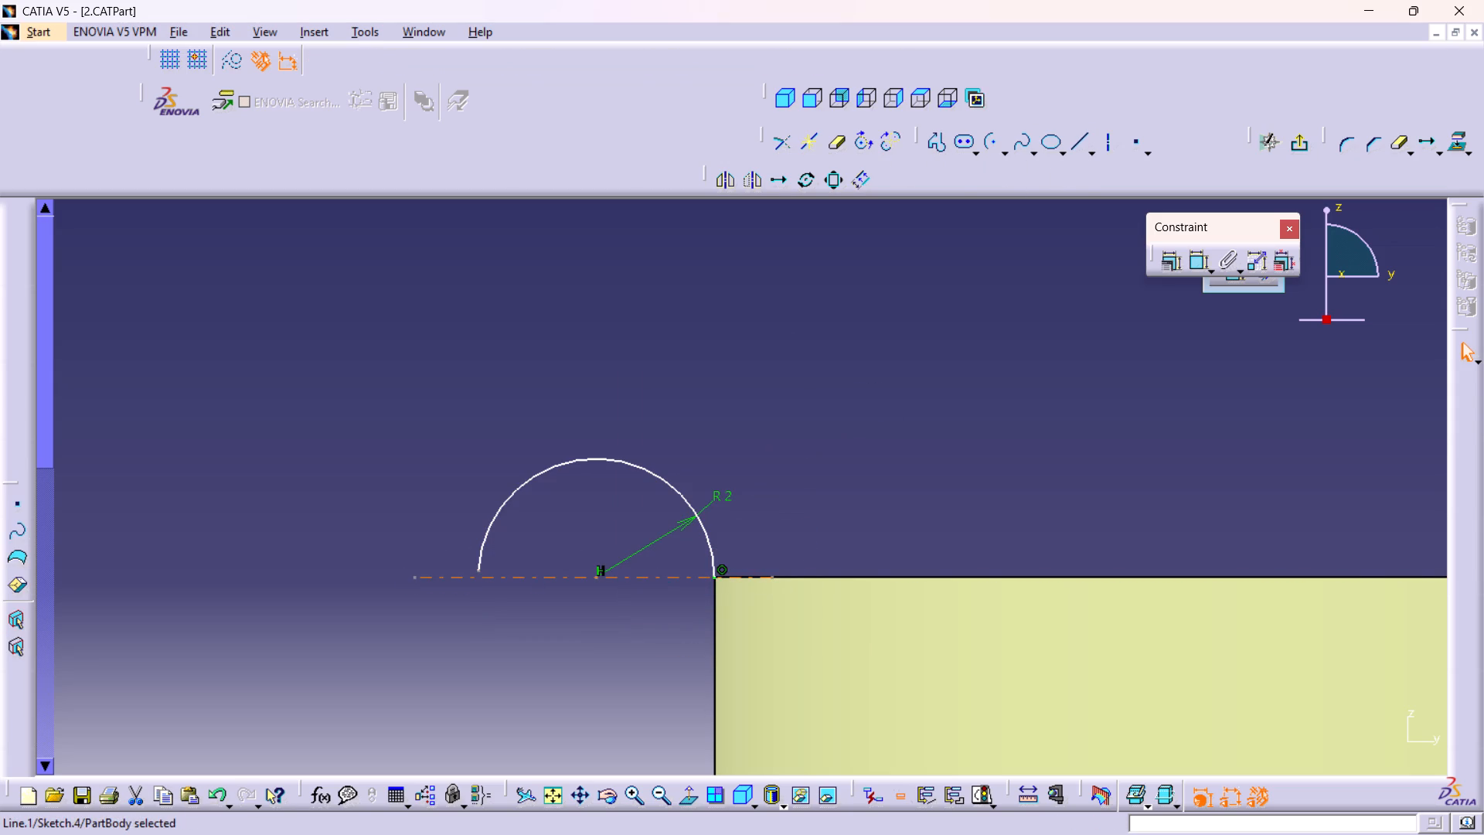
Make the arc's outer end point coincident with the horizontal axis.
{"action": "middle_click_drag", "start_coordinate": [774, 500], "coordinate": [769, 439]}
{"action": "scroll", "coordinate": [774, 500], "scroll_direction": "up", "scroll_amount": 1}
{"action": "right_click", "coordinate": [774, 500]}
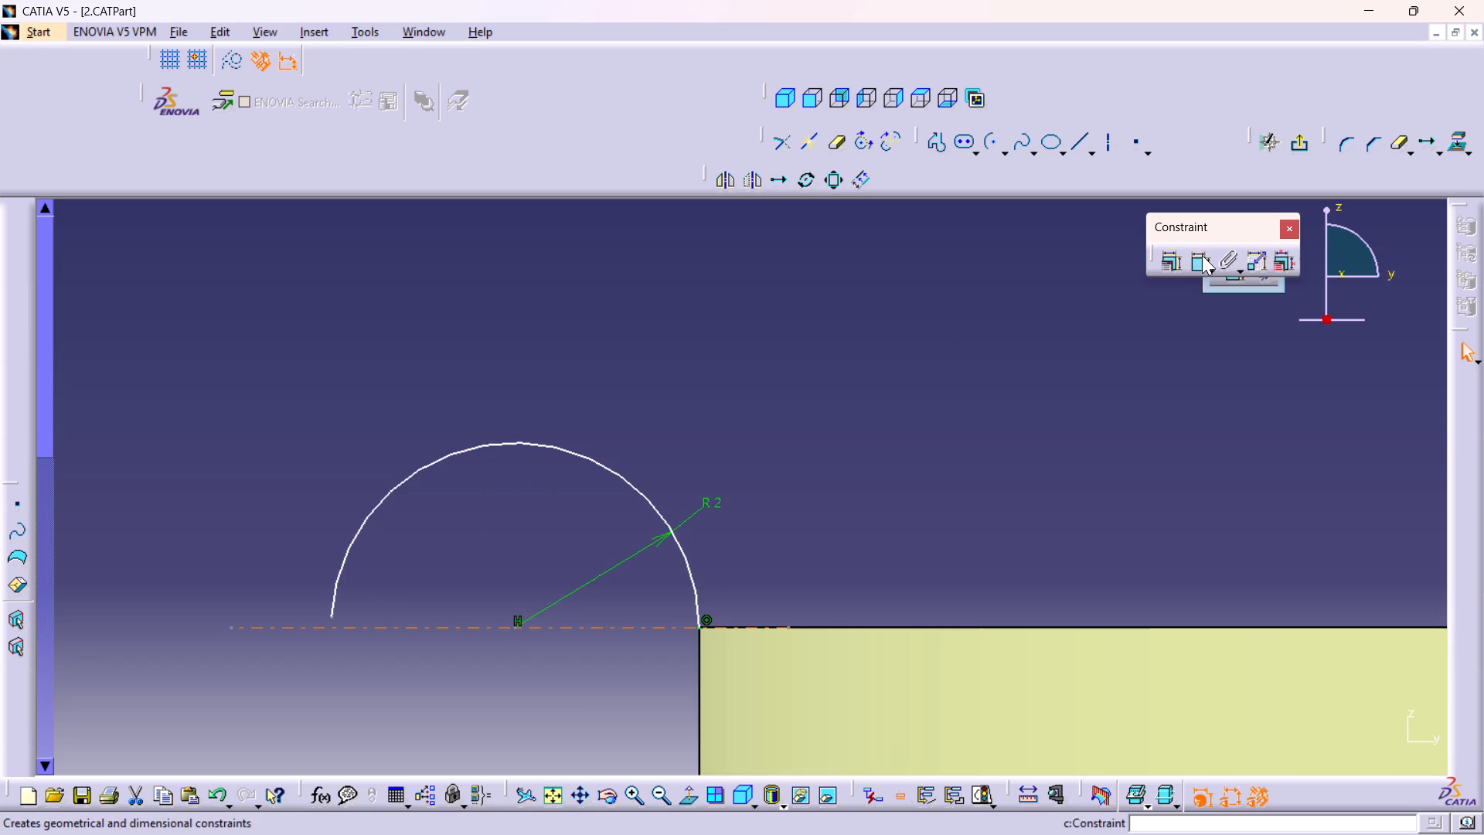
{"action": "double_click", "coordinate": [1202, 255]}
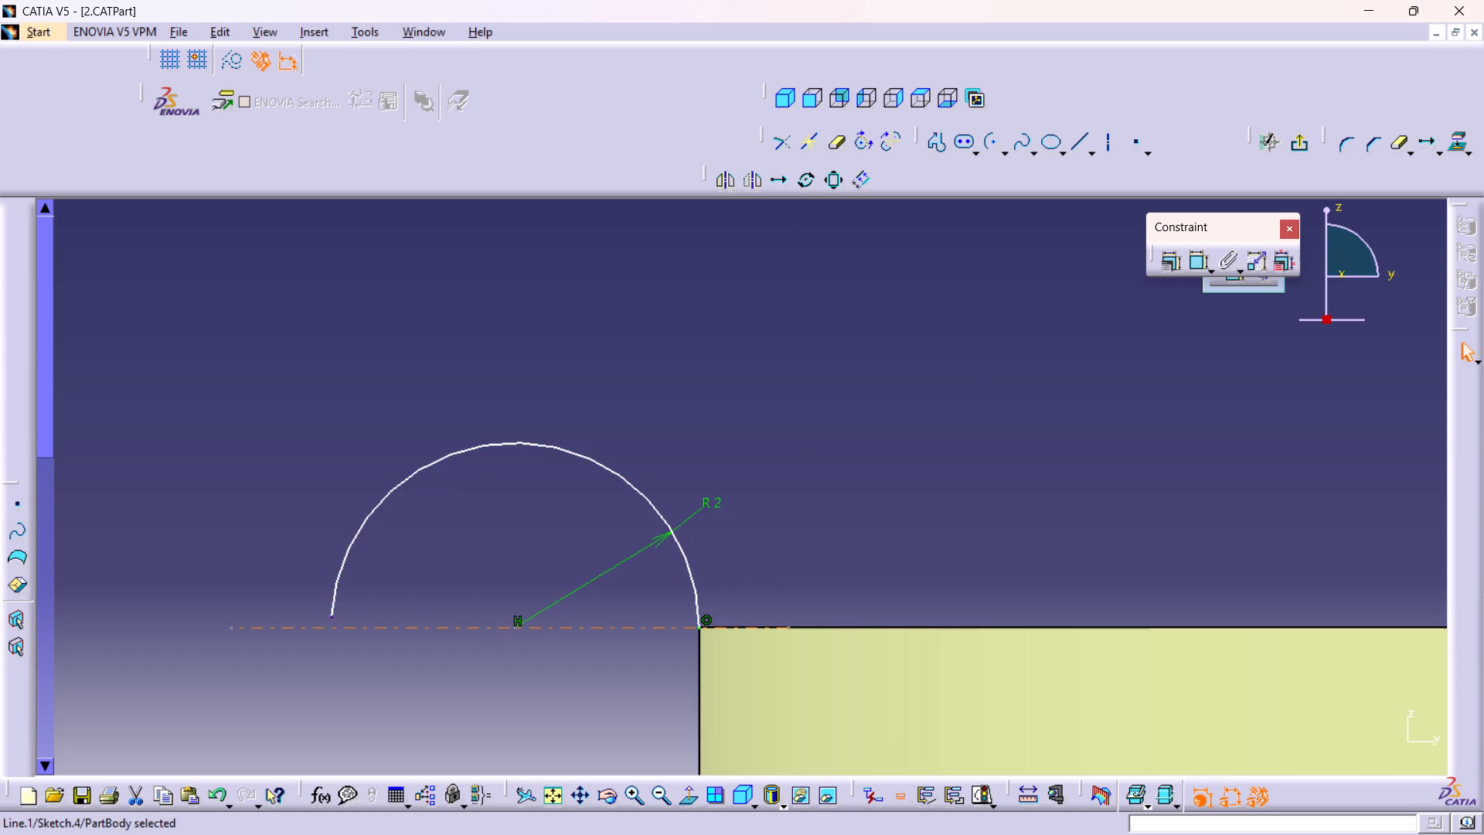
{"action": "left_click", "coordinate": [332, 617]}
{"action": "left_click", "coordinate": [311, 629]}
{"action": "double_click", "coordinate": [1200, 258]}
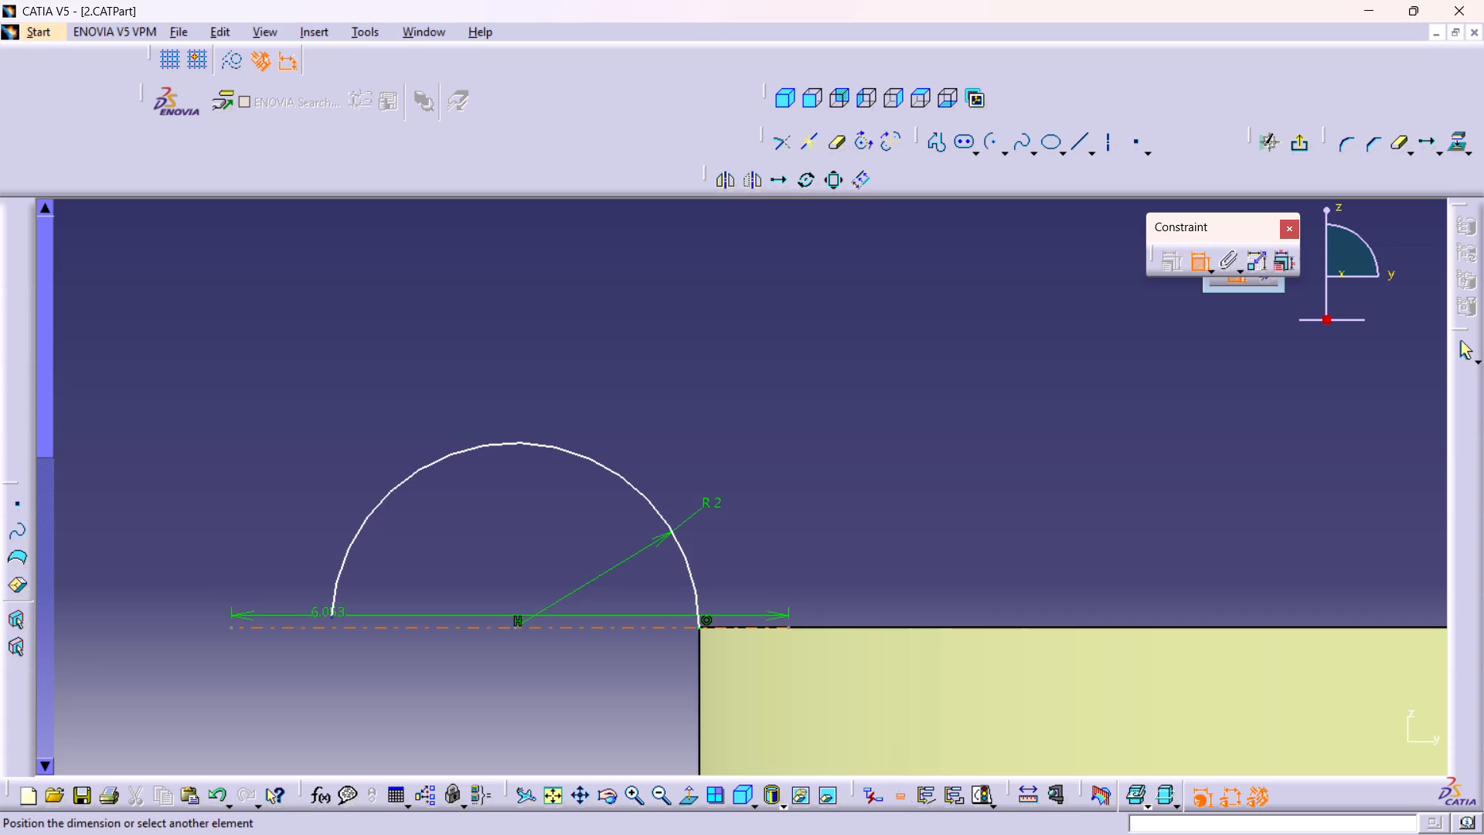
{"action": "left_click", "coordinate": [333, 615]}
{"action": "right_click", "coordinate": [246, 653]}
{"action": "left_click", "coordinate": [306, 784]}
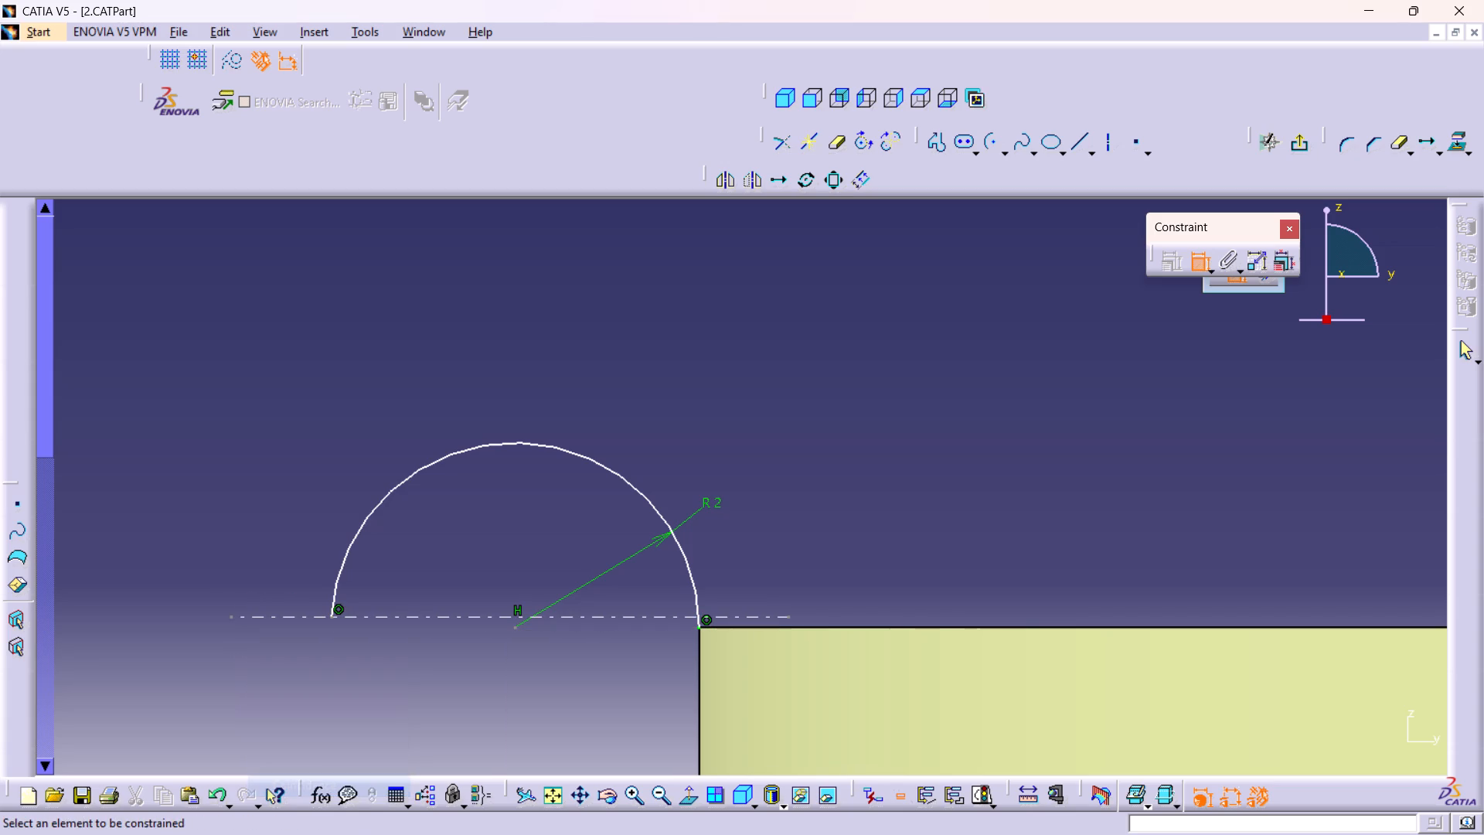
Make the horizontal axis coincident with the wall's short top edge.
{"action": "left_click", "coordinate": [734, 618]}
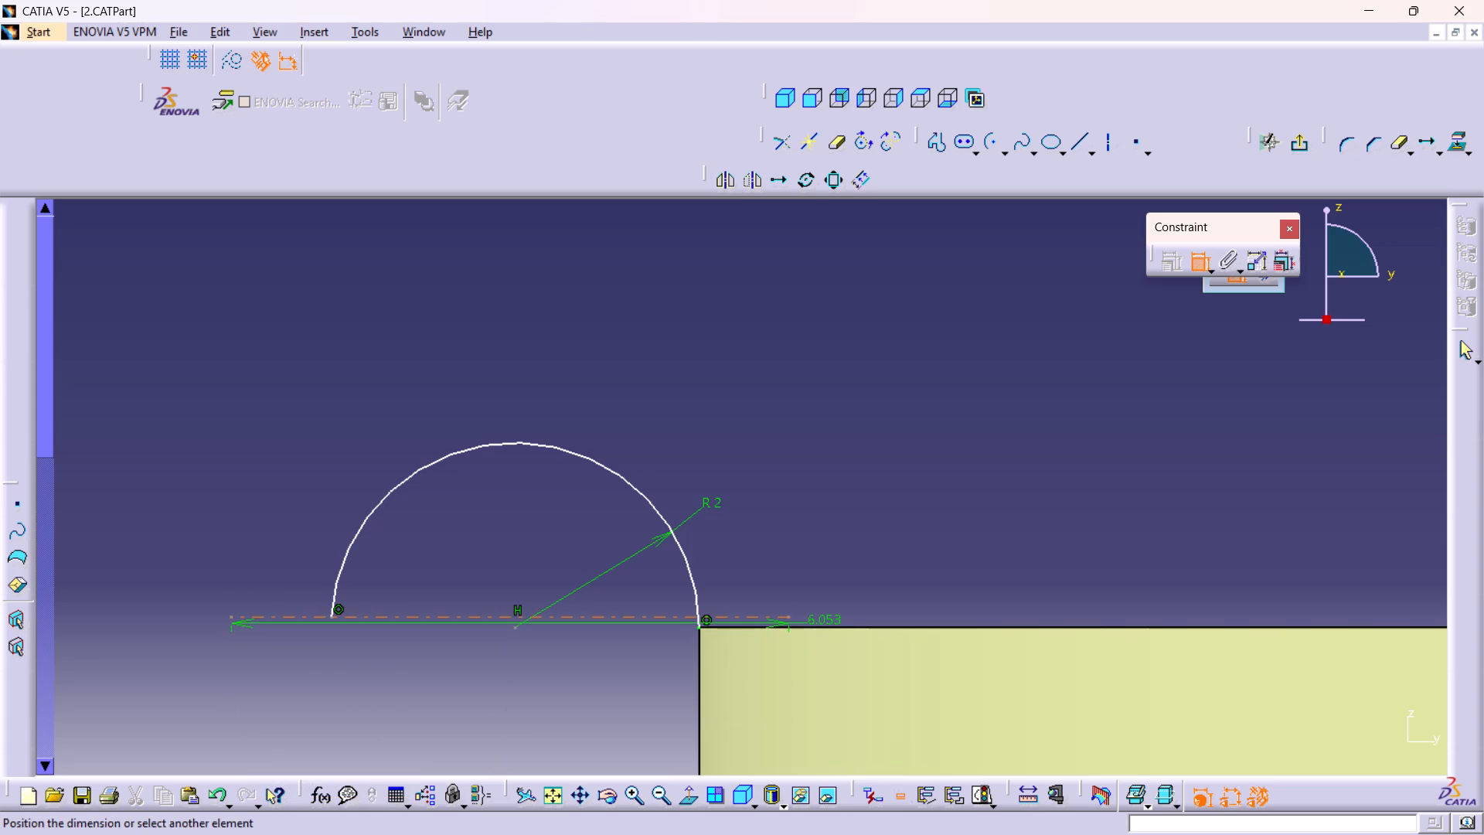
{"action": "left_click", "coordinate": [829, 625]}
{"action": "right_click", "coordinate": [847, 575]}
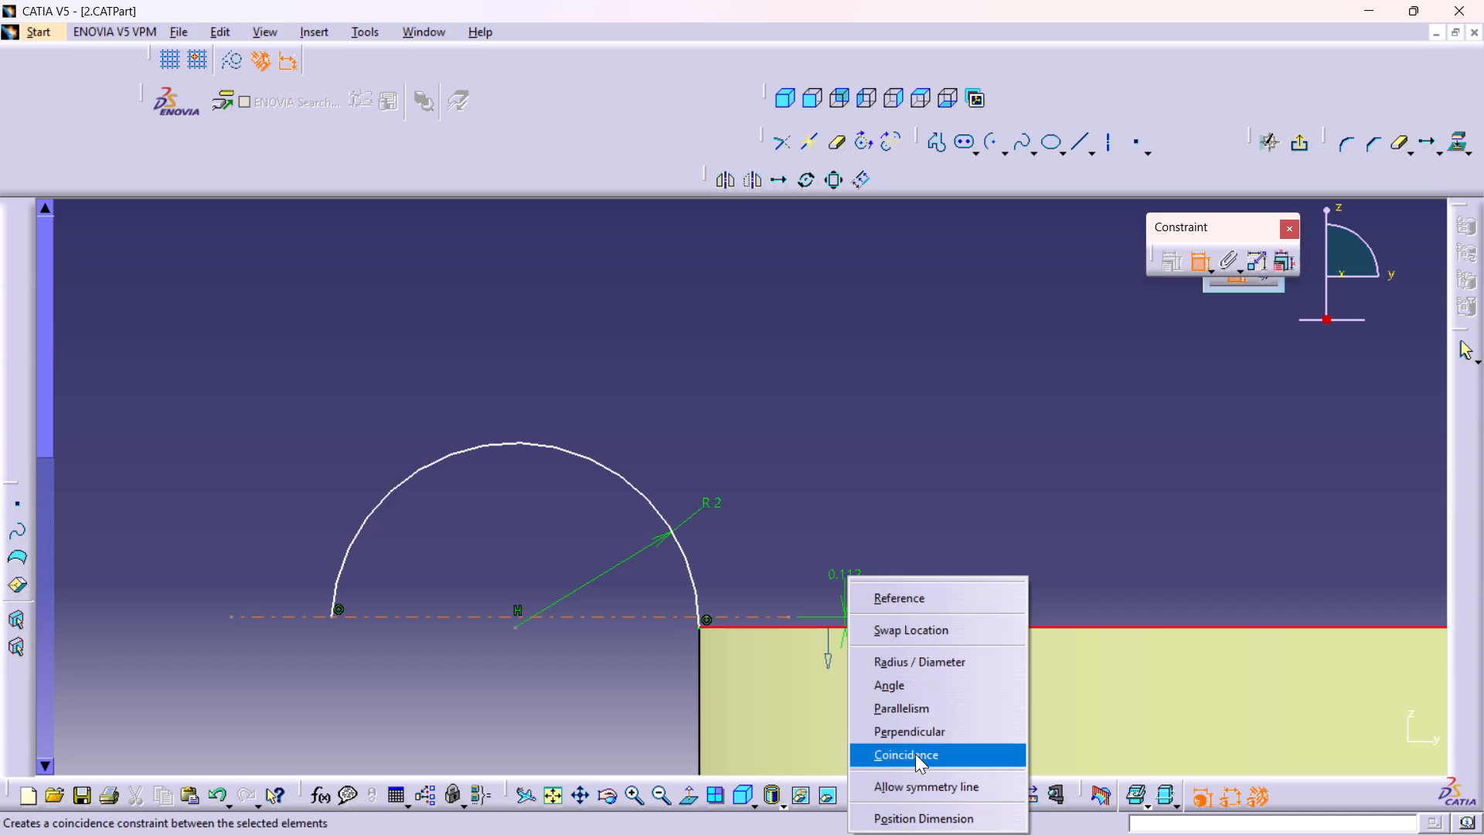
{"action": "left_click", "coordinate": [915, 754]}
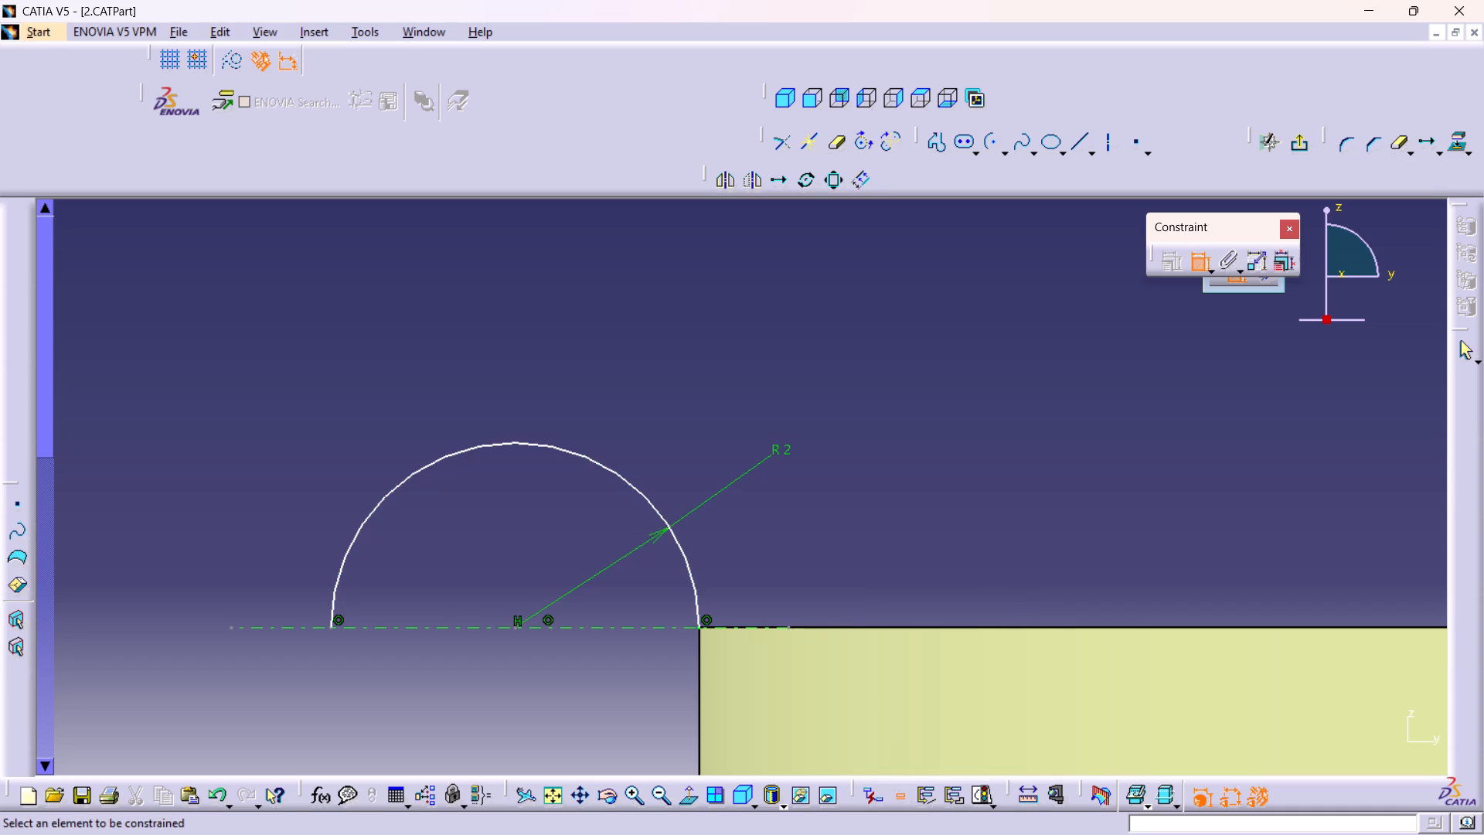
Delete the 2 mm radius arc from the sketch, keeping the horizontal axis.
{"action": "middle_click_drag", "start_coordinate": [618, 646], "coordinate": [658, 750]}
{"action": "right_click", "coordinate": [618, 646]}
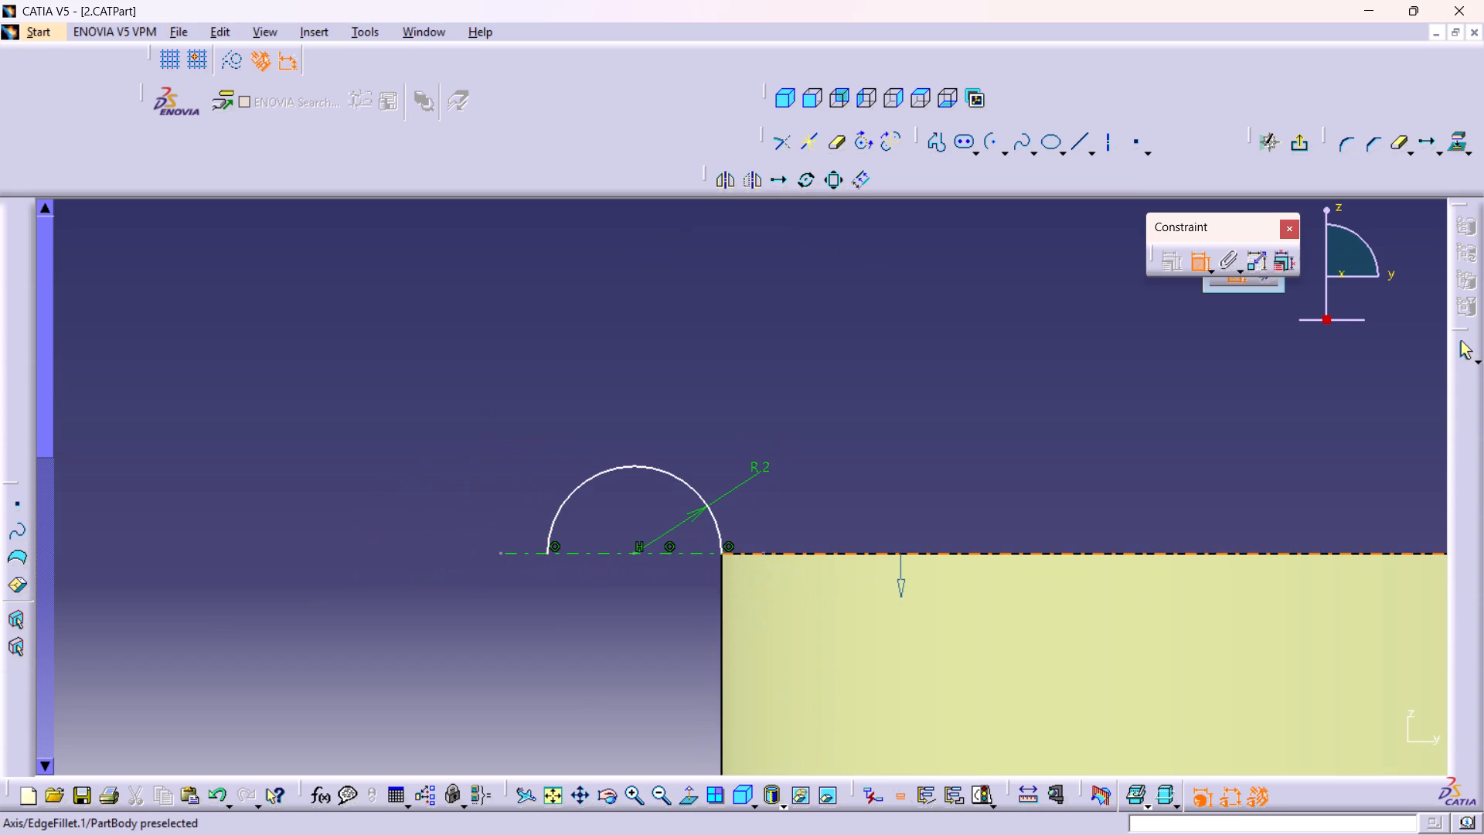
{"action": "middle_click_drag", "start_coordinate": [893, 491], "coordinate": [893, 457]}
{"action": "right_click", "coordinate": [893, 491]}
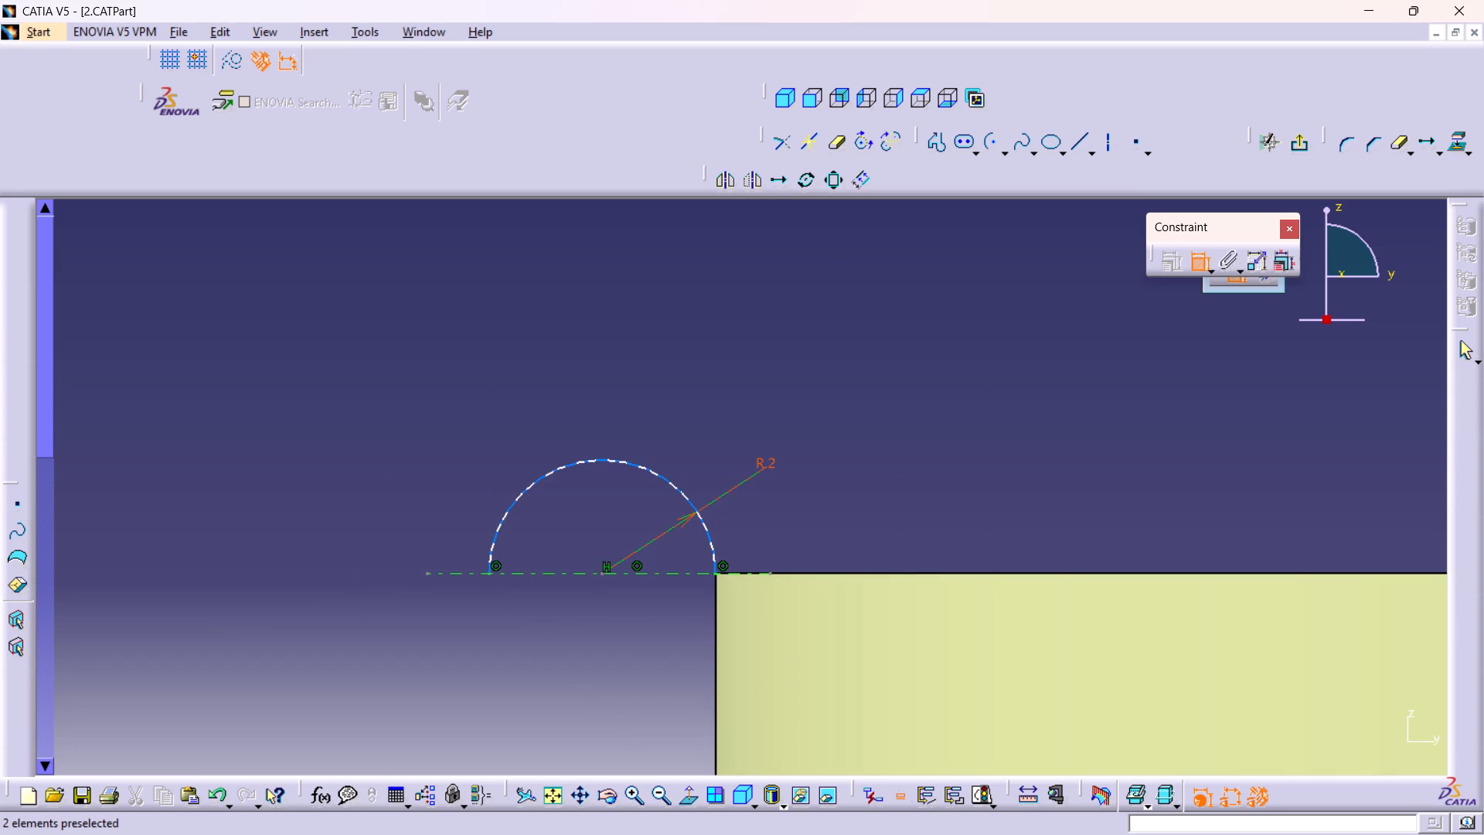
{"action": "left_click_drag", "start_coordinate": [781, 440], "coordinate": [446, 547]}
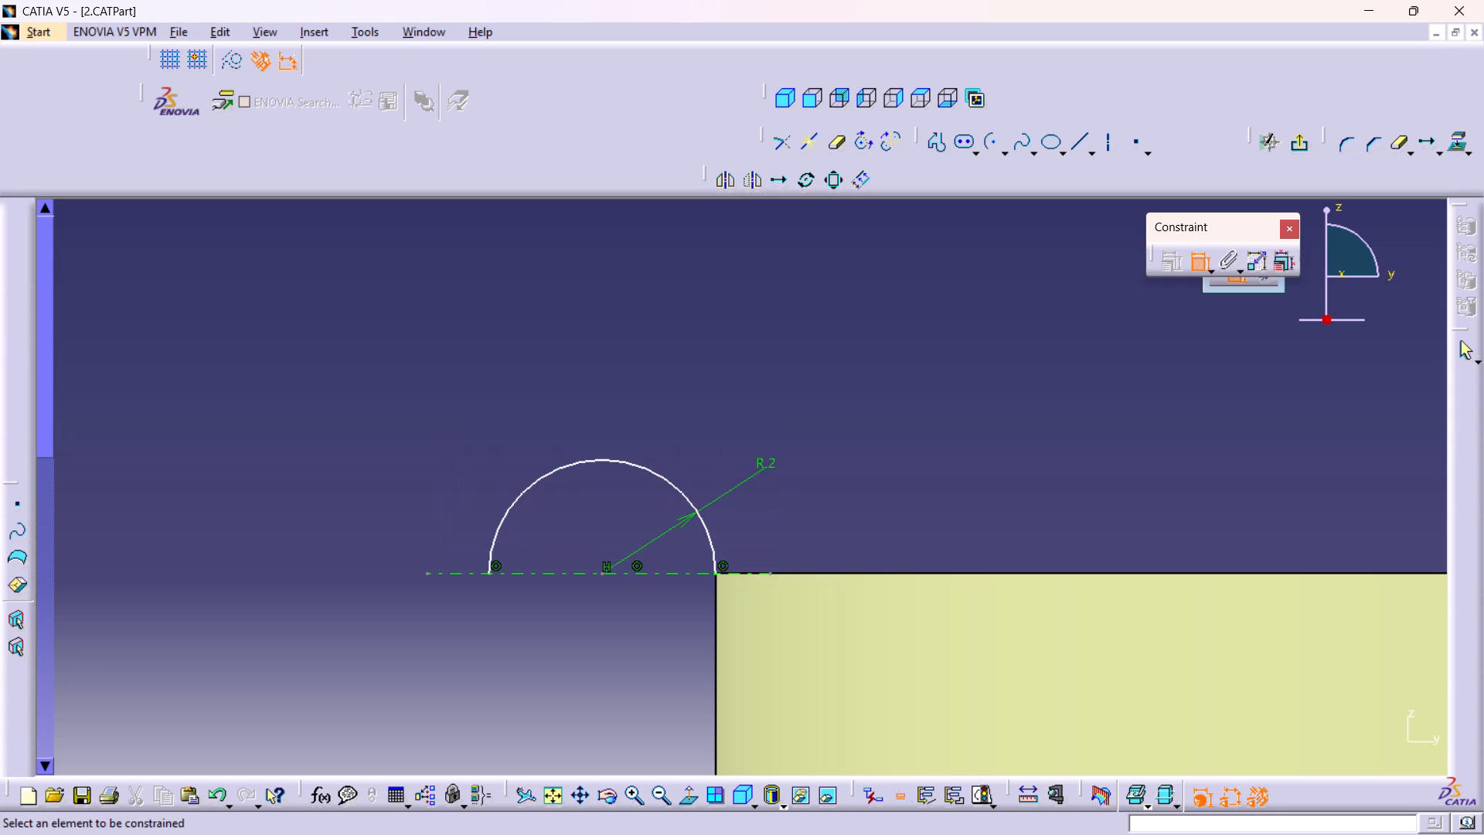
{"action": "left_click", "coordinate": [1186, 261]}
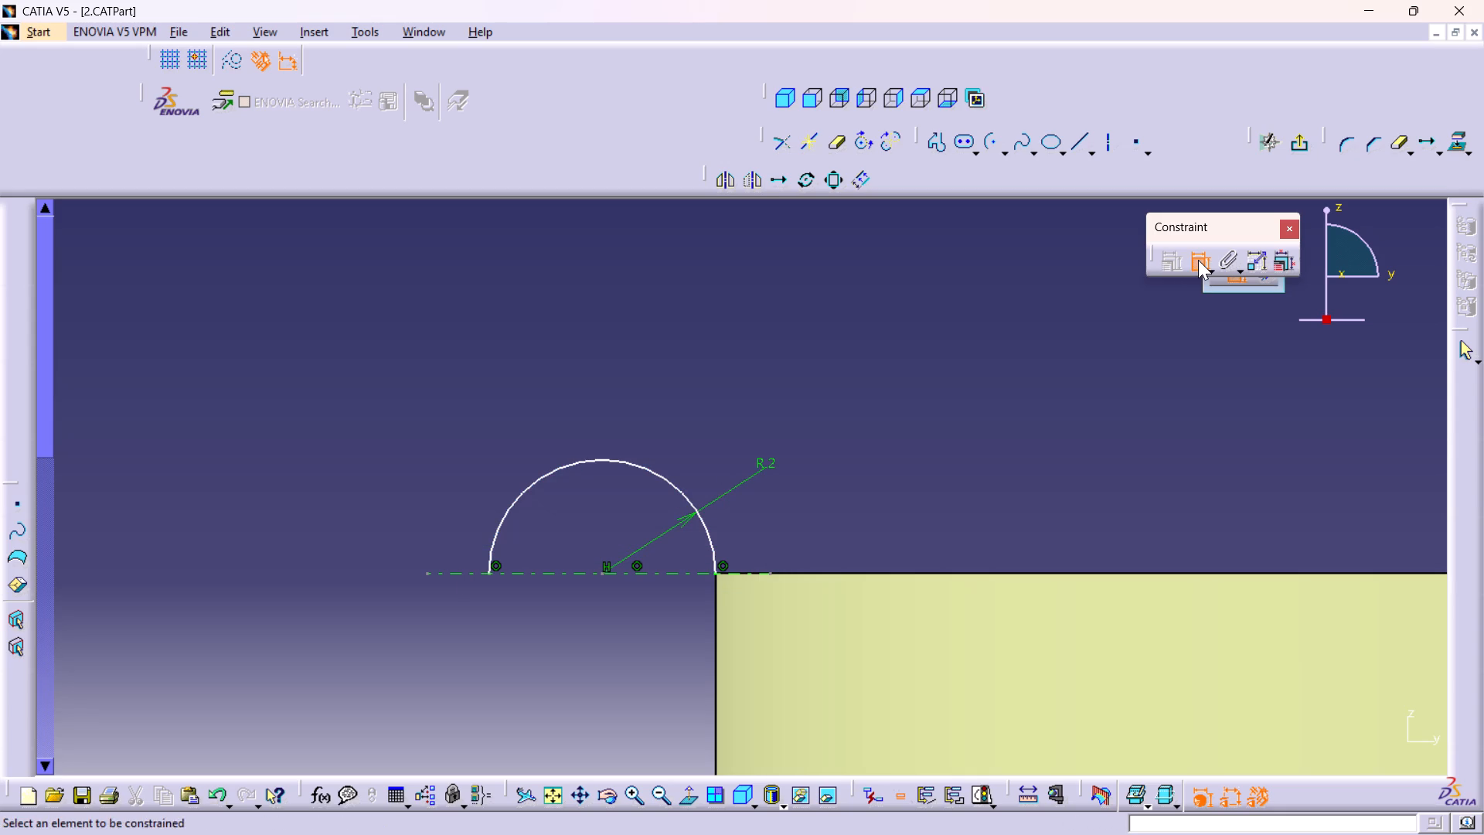
{"action": "left_click", "coordinate": [1198, 260]}
{"action": "right_click", "coordinate": [633, 458]}
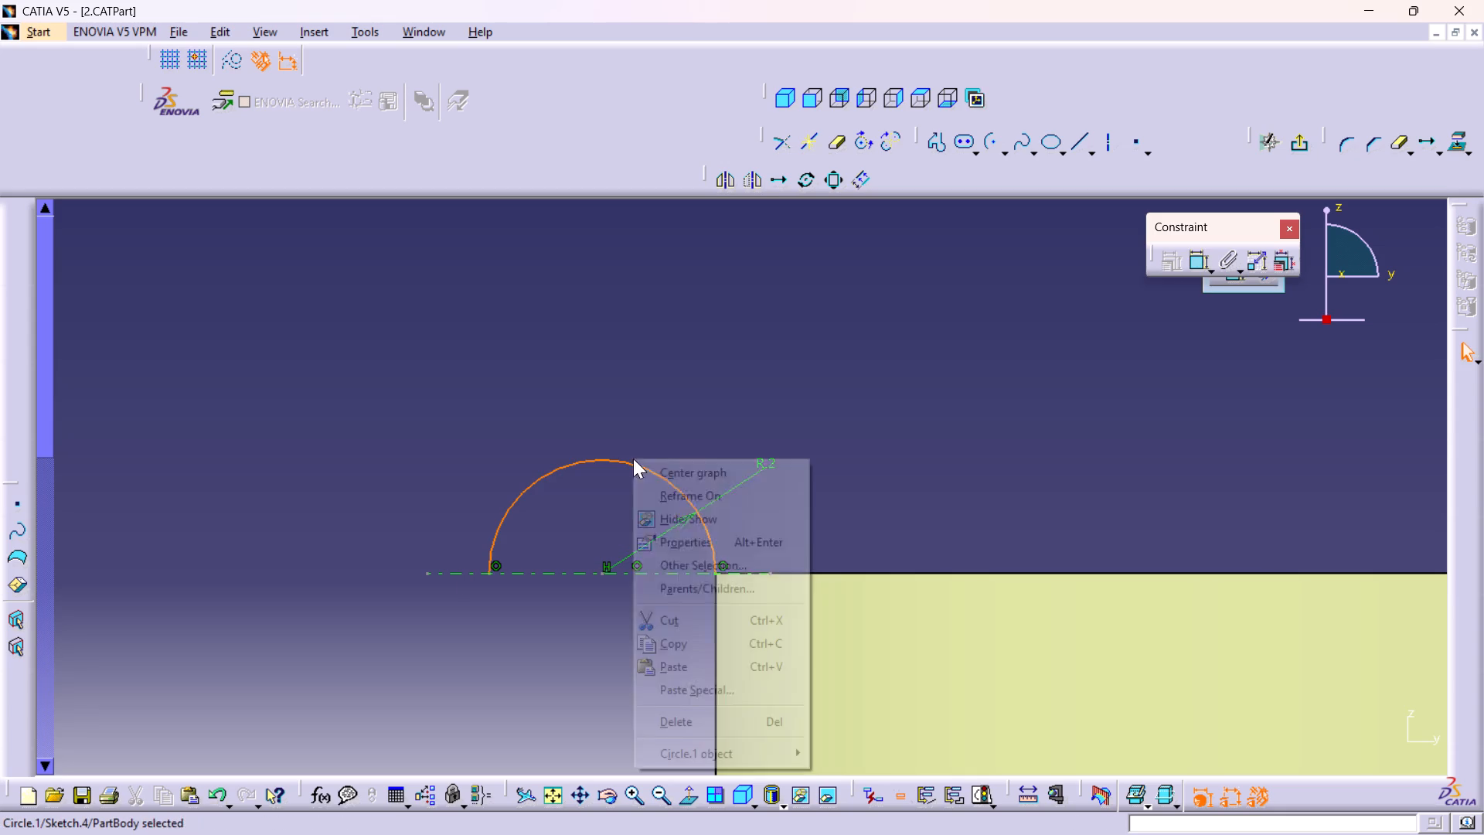
{"action": "left_click", "coordinate": [680, 715]}
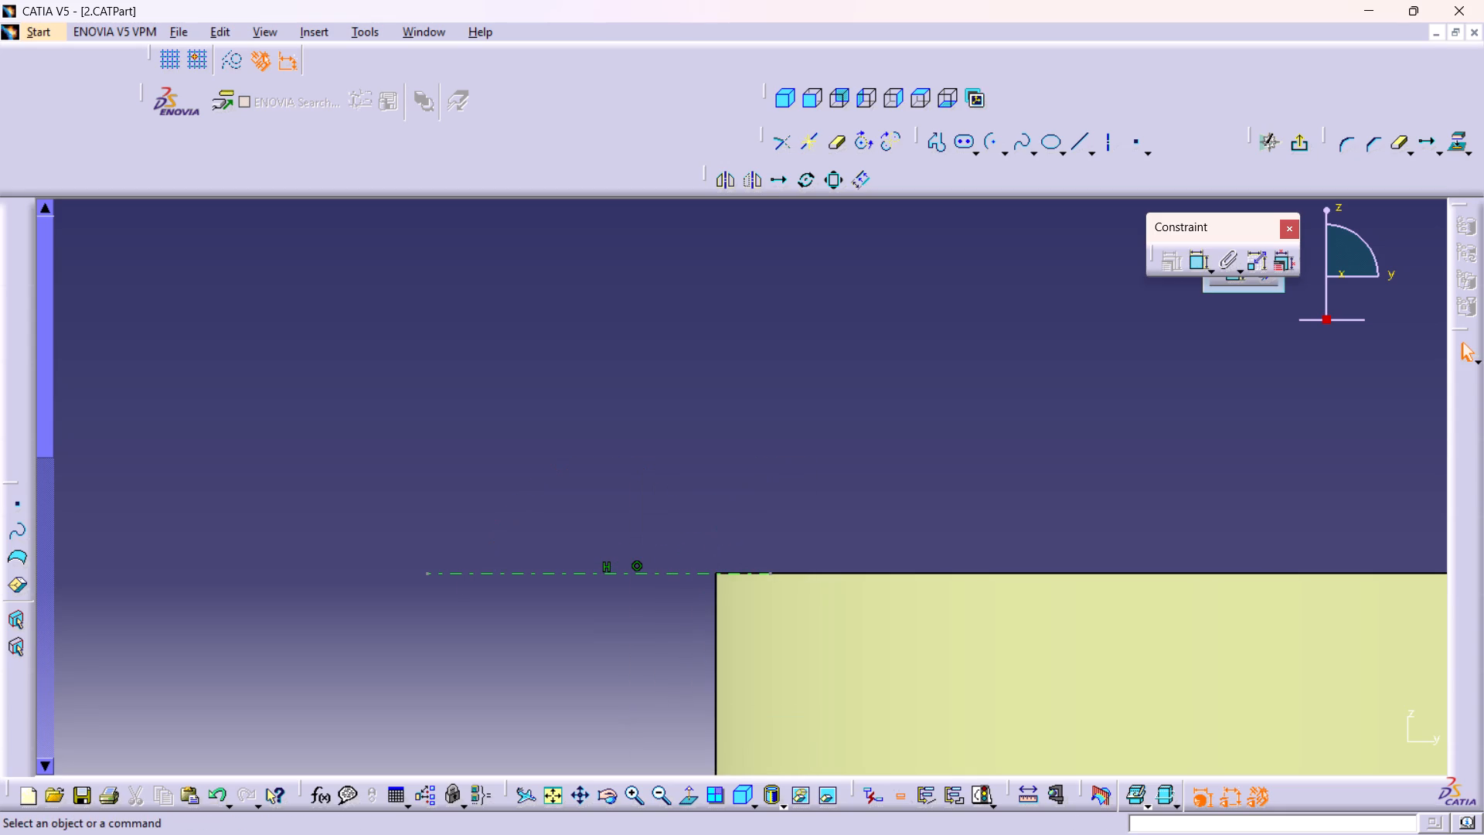
Draw a circle about 3.6 mm in diameter centred on the horizontal axis, just outside the wall.
{"action": "left_click", "coordinate": [1002, 143]}
{"action": "double_click", "coordinate": [1017, 172]}
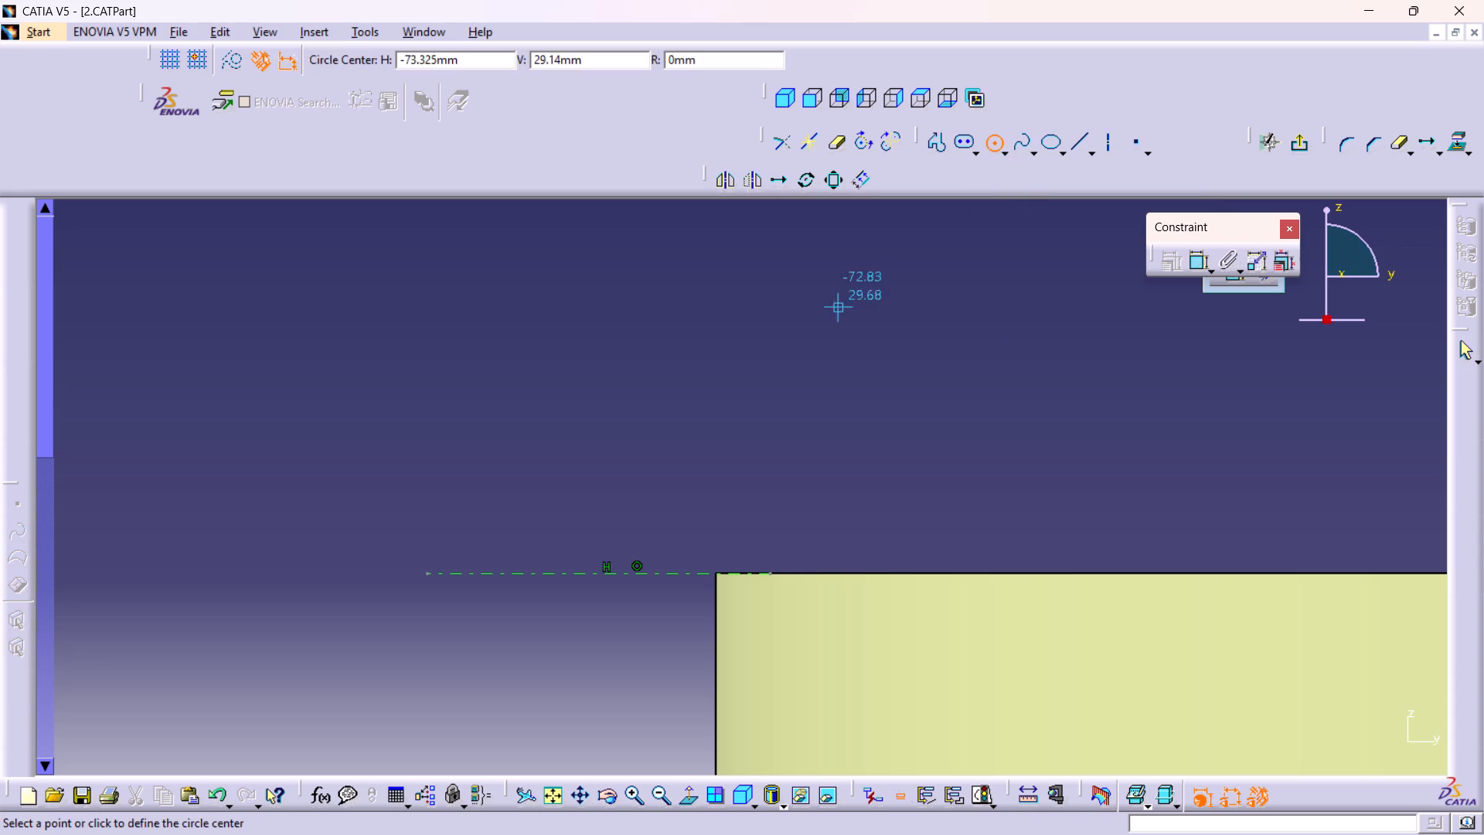
{"action": "left_click", "coordinate": [574, 574]}
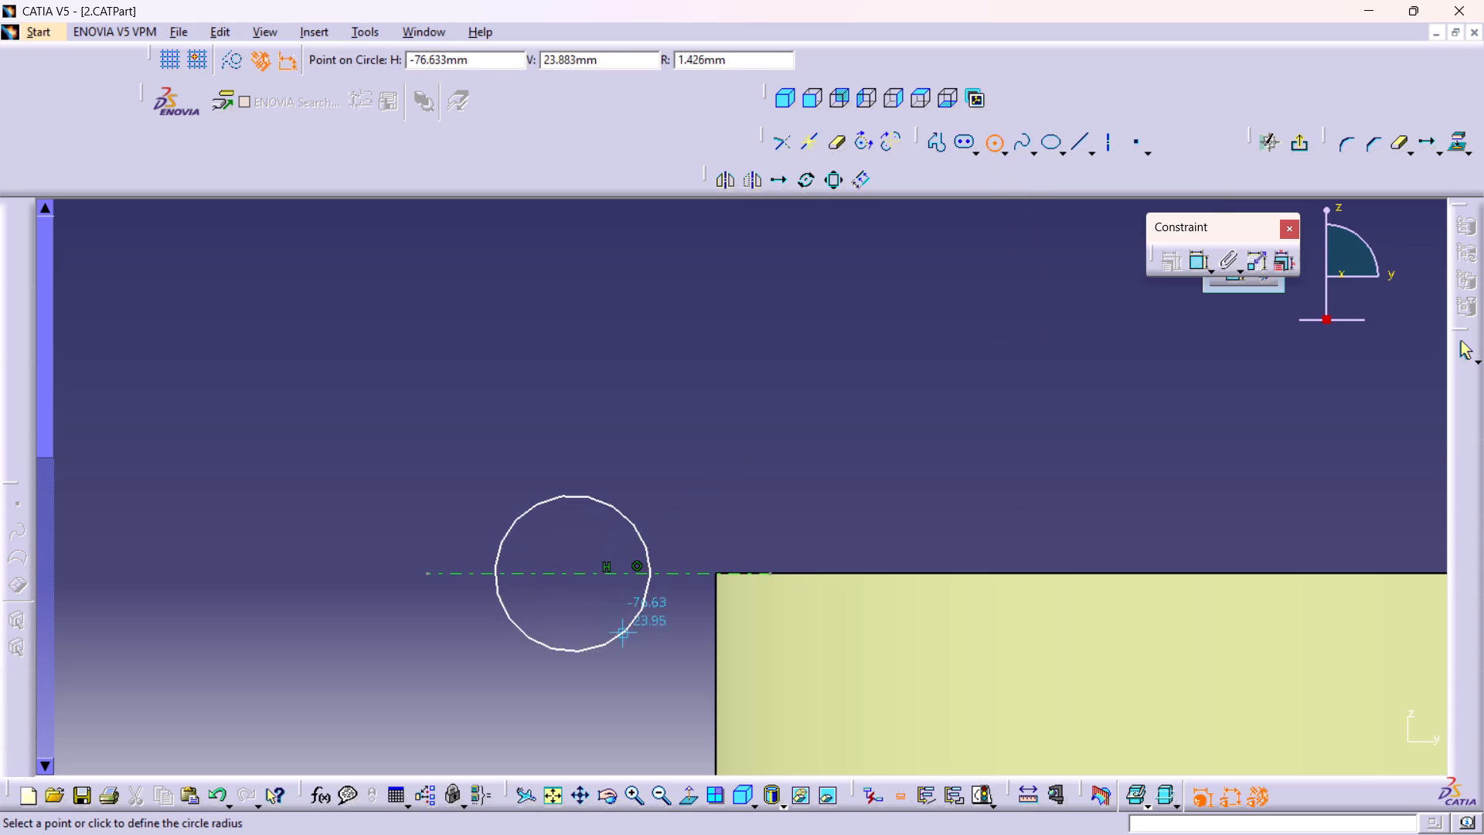
{"action": "left_click", "coordinate": [625, 662]}
Dimension the circle's diameter and set it to 4 mm.
{"action": "double_click", "coordinate": [1196, 261]}
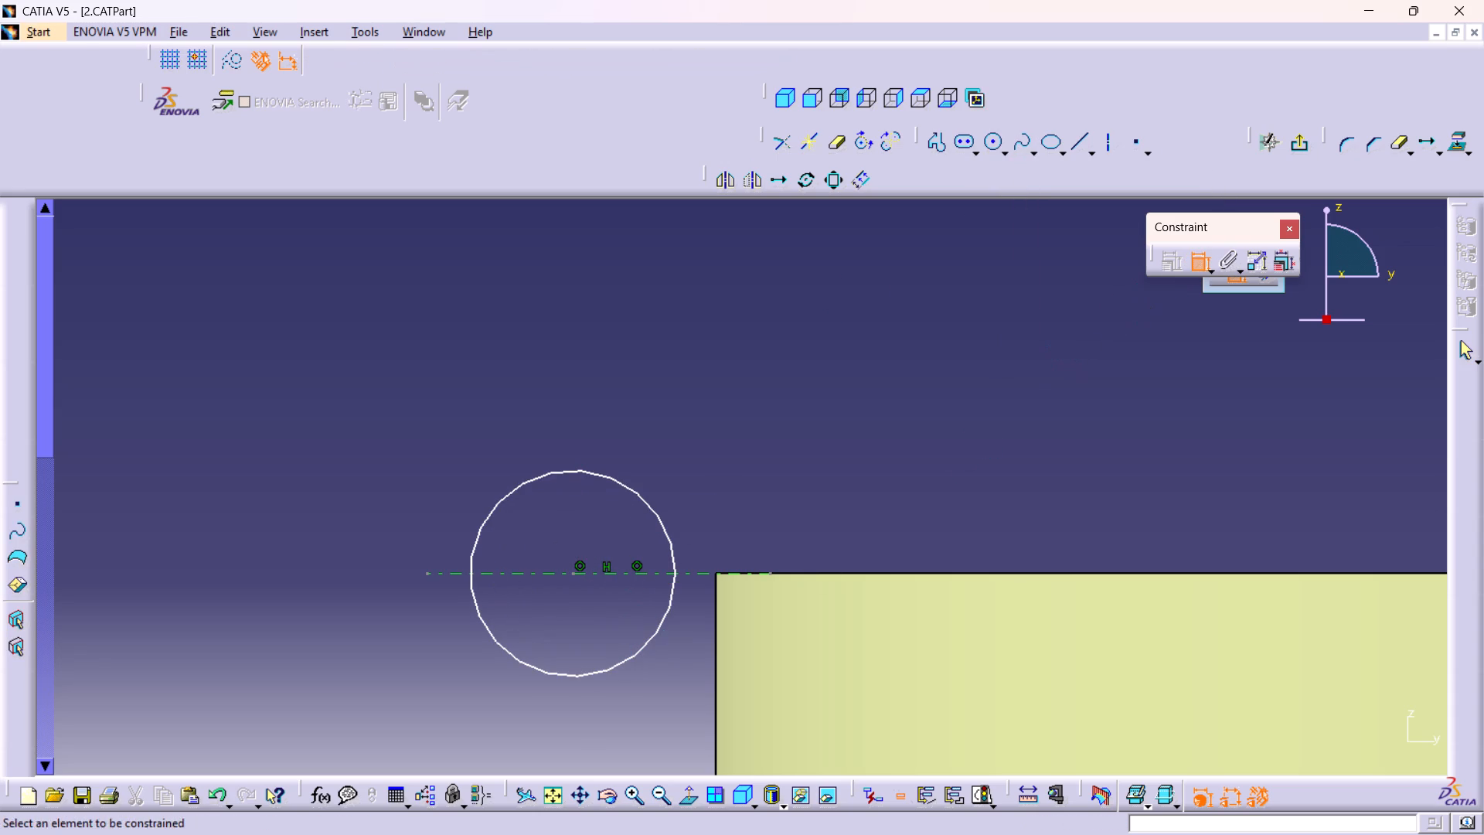
{"action": "left_click", "coordinate": [649, 502]}
{"action": "left_click", "coordinate": [699, 456]}
{"action": "double_click", "coordinate": [699, 455]}
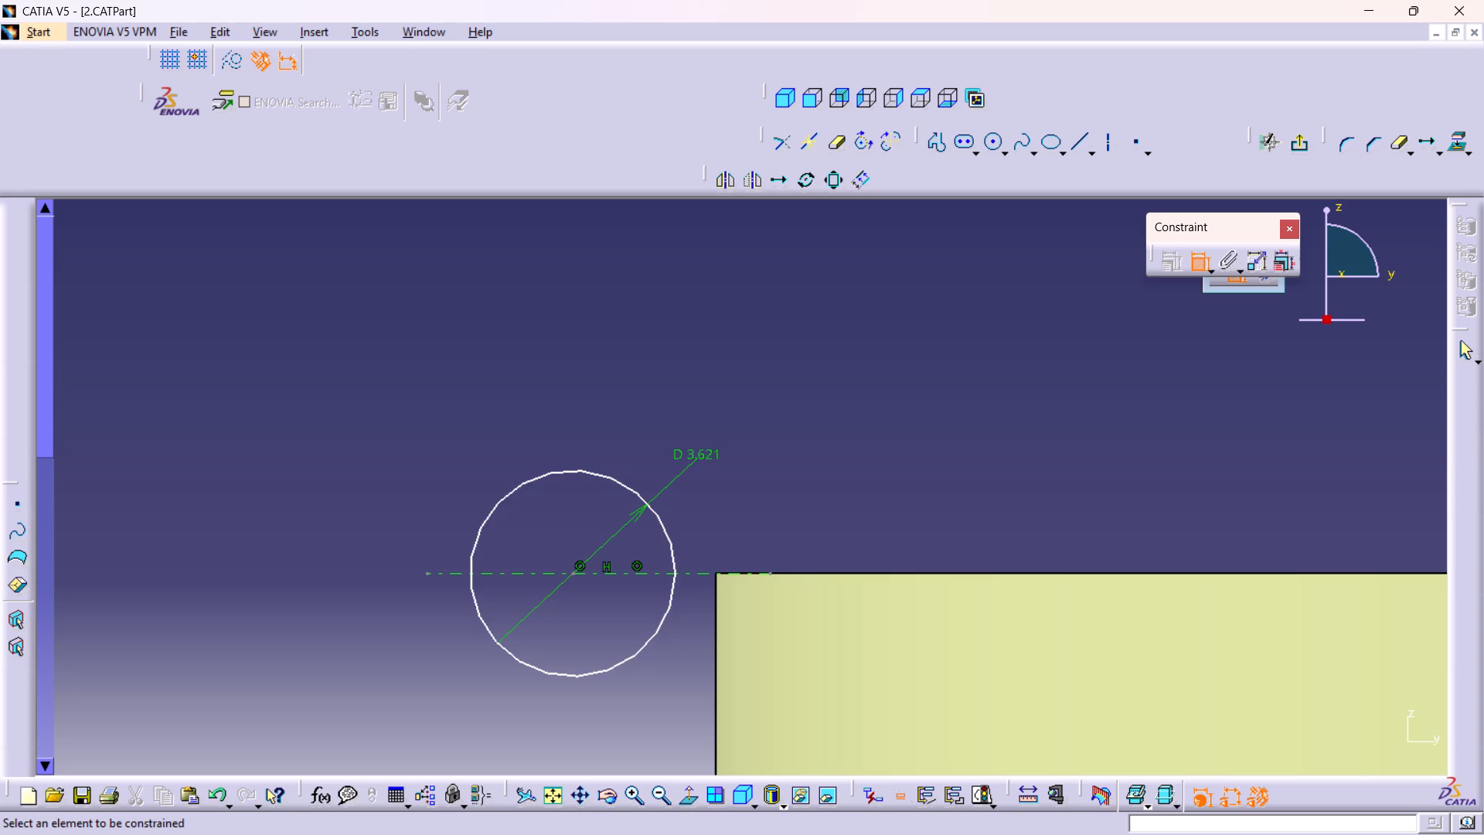
{"action": "double_click", "coordinate": [698, 456]}
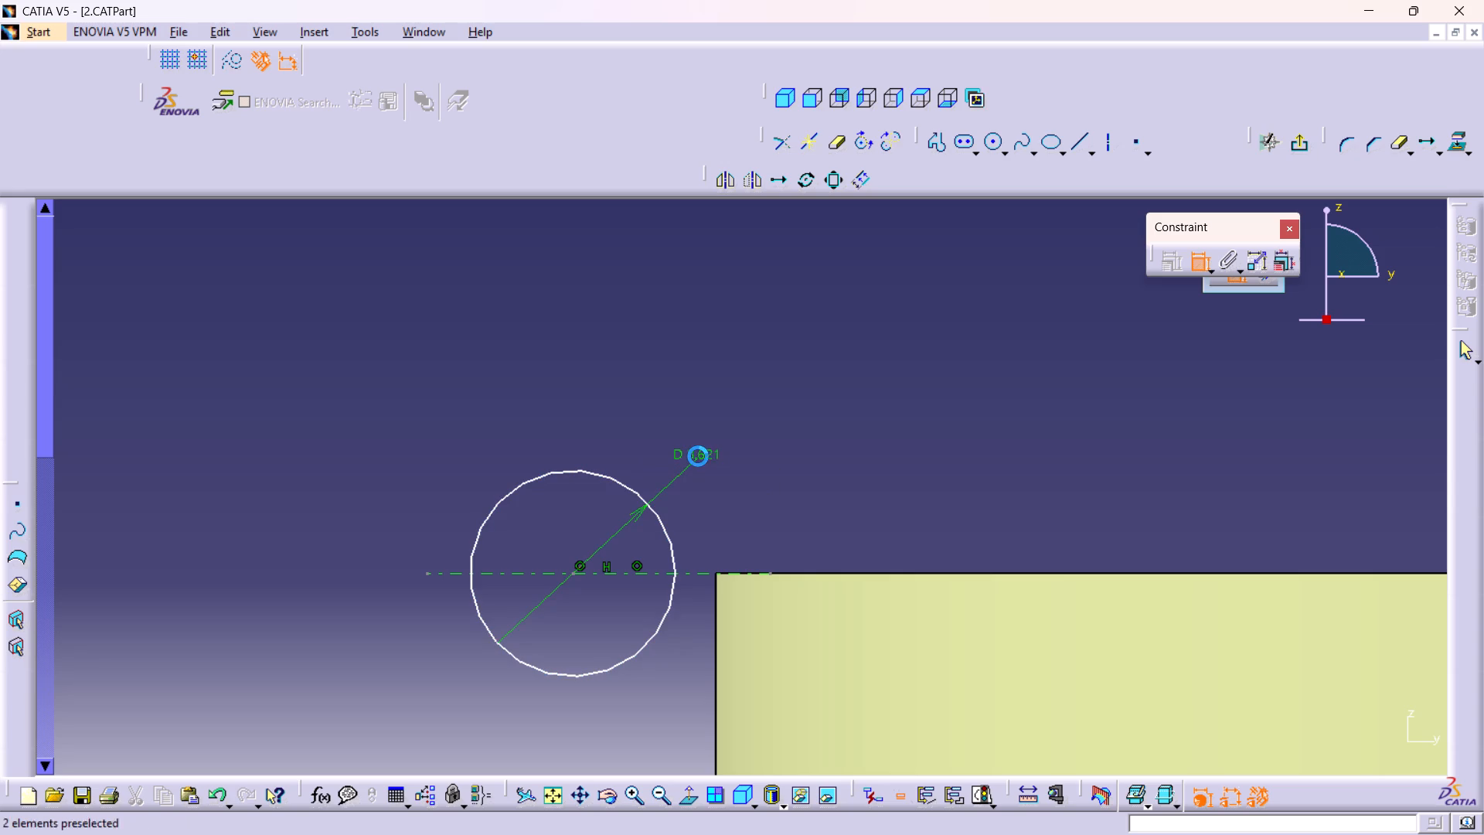
{"action": "key", "text": "4"}
{"action": "key", "text": "Return"}
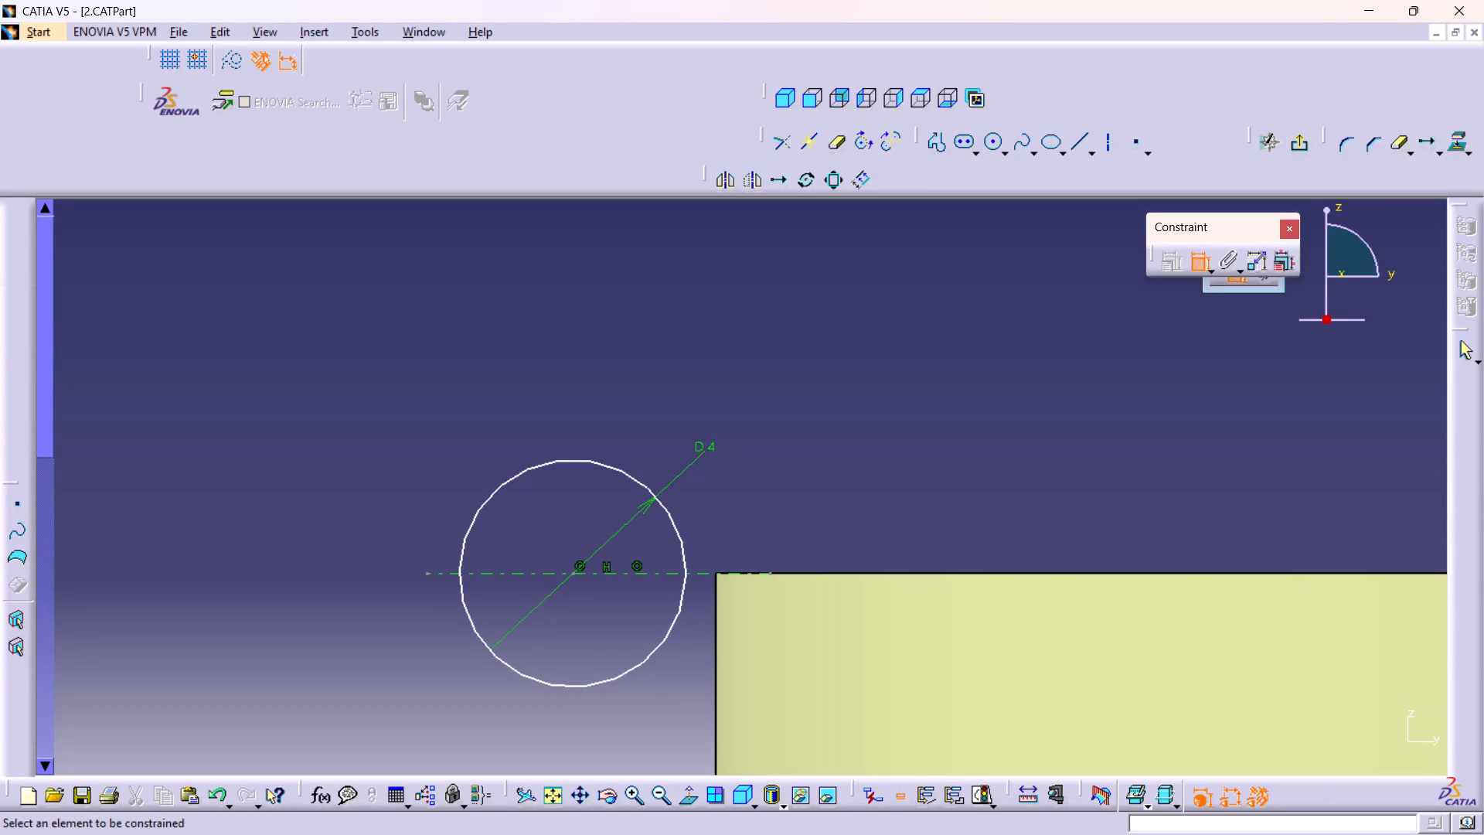
Dimension the horizontal distance from the circle's centre to the wall's vertical edge and set it to 2 mm.
{"action": "left_click", "coordinate": [570, 570]}
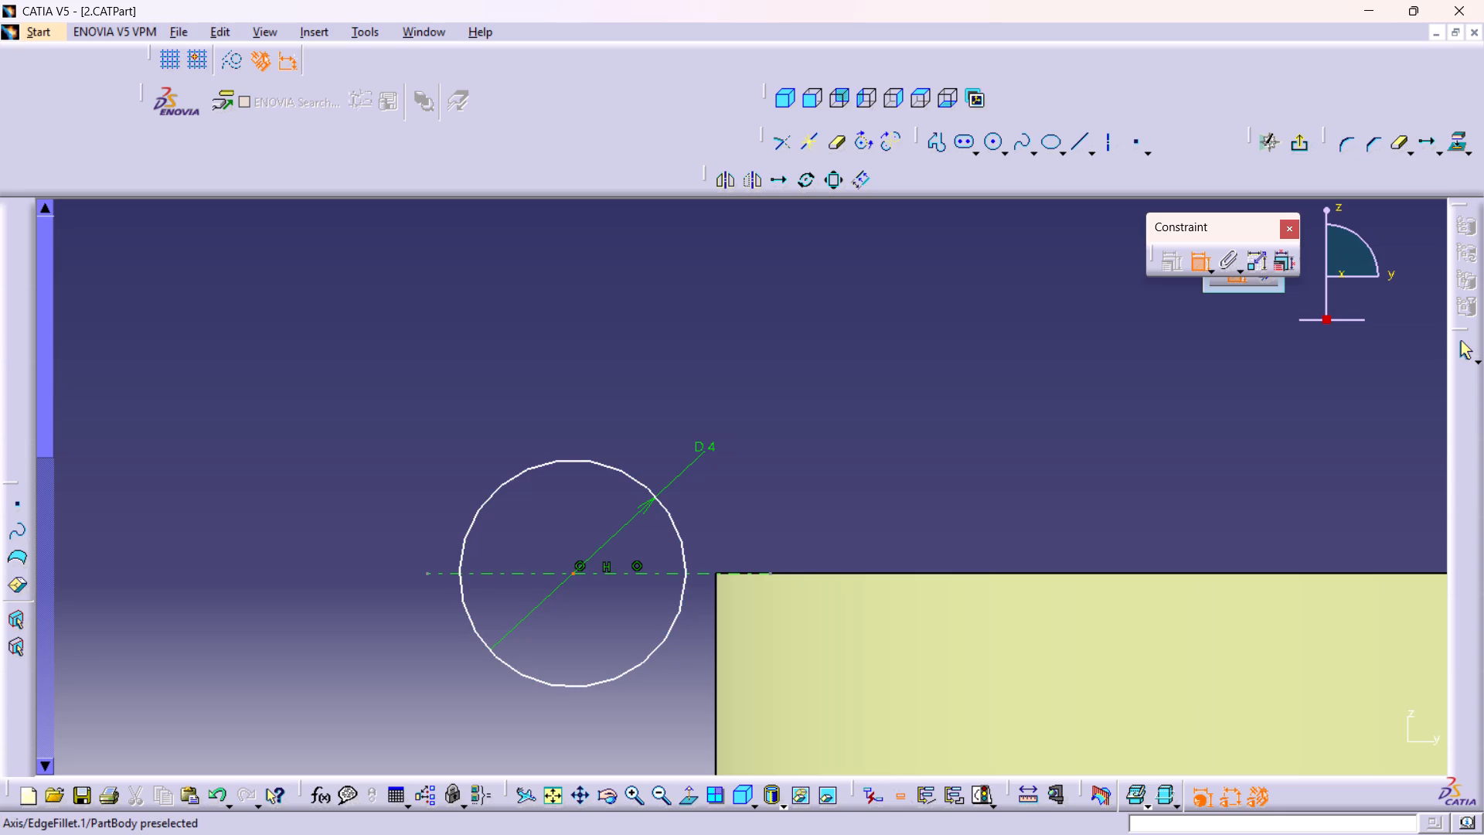
{"action": "left_click_drag", "start_coordinate": [716, 598], "coordinate": [720, 581]}
{"action": "left_click", "coordinate": [676, 357]}
{"action": "double_click", "coordinate": [669, 351]}
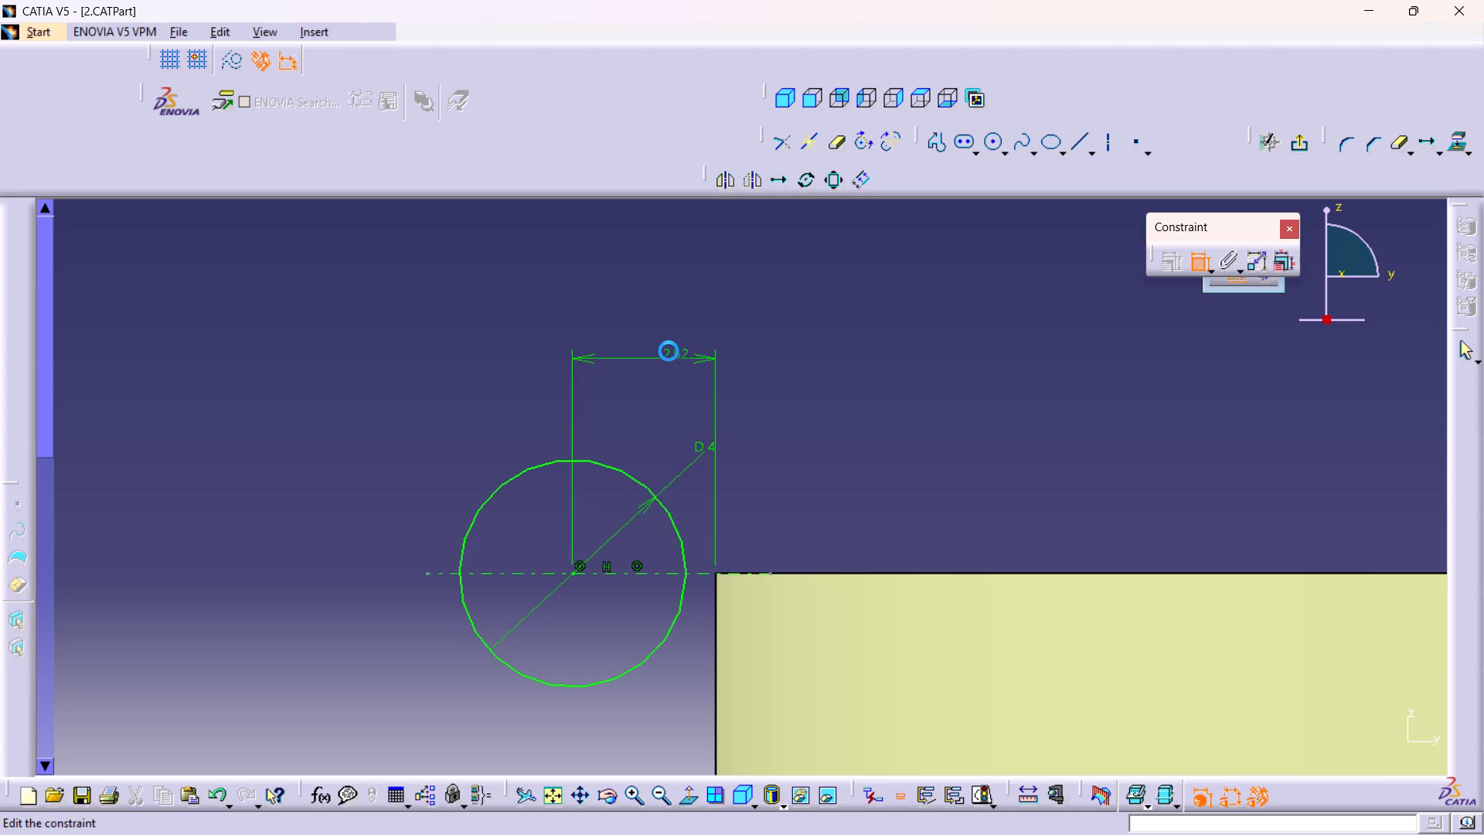
{"action": "key", "text": "2"}
{"action": "key", "text": "Return"}
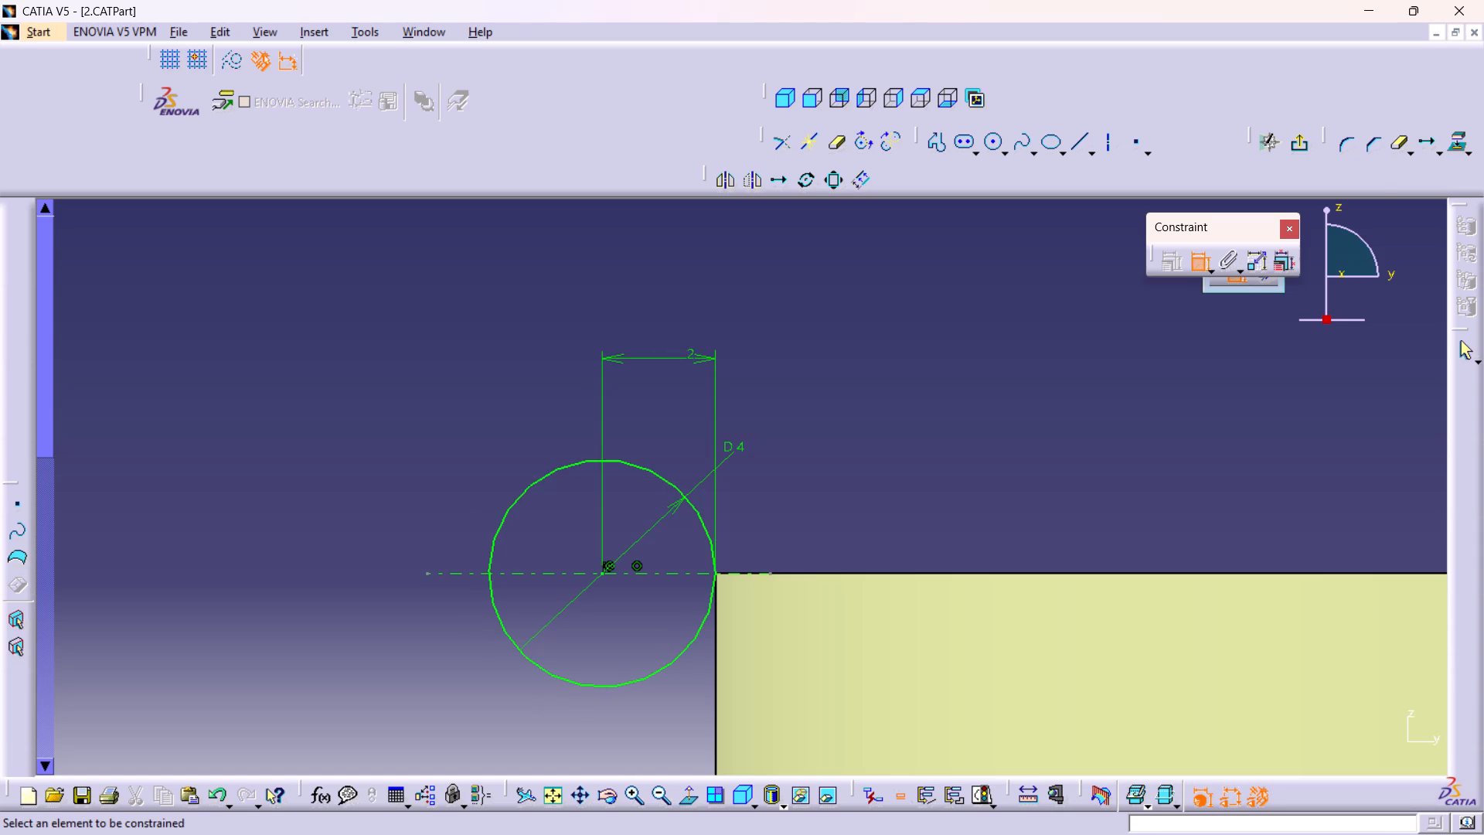
Quick-trim the lower half of the 4 mm circle below the horizontal axis and exit the sketch.
{"action": "double_click", "coordinate": [834, 136]}
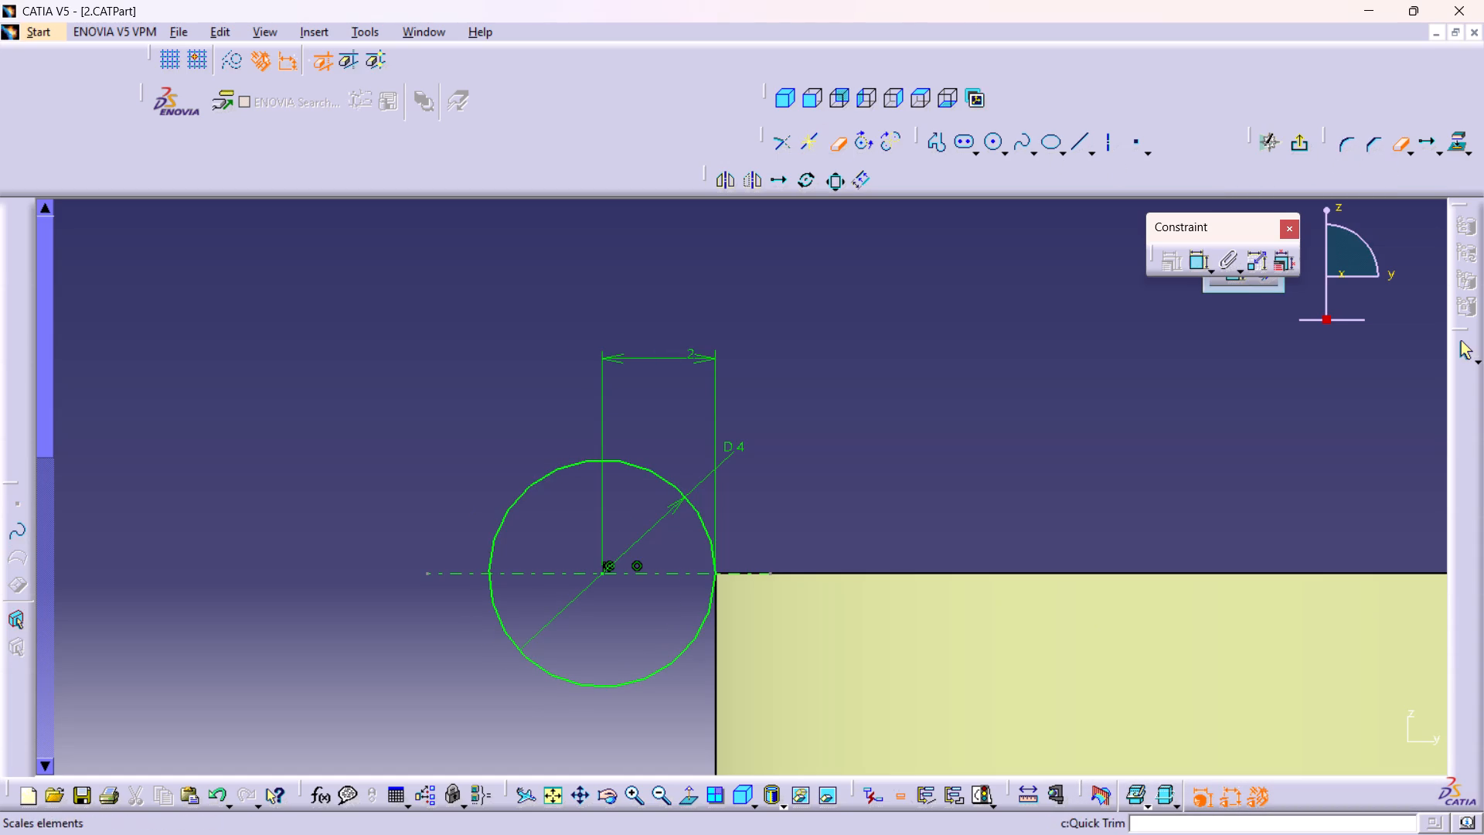
{"action": "left_click", "coordinate": [629, 684]}
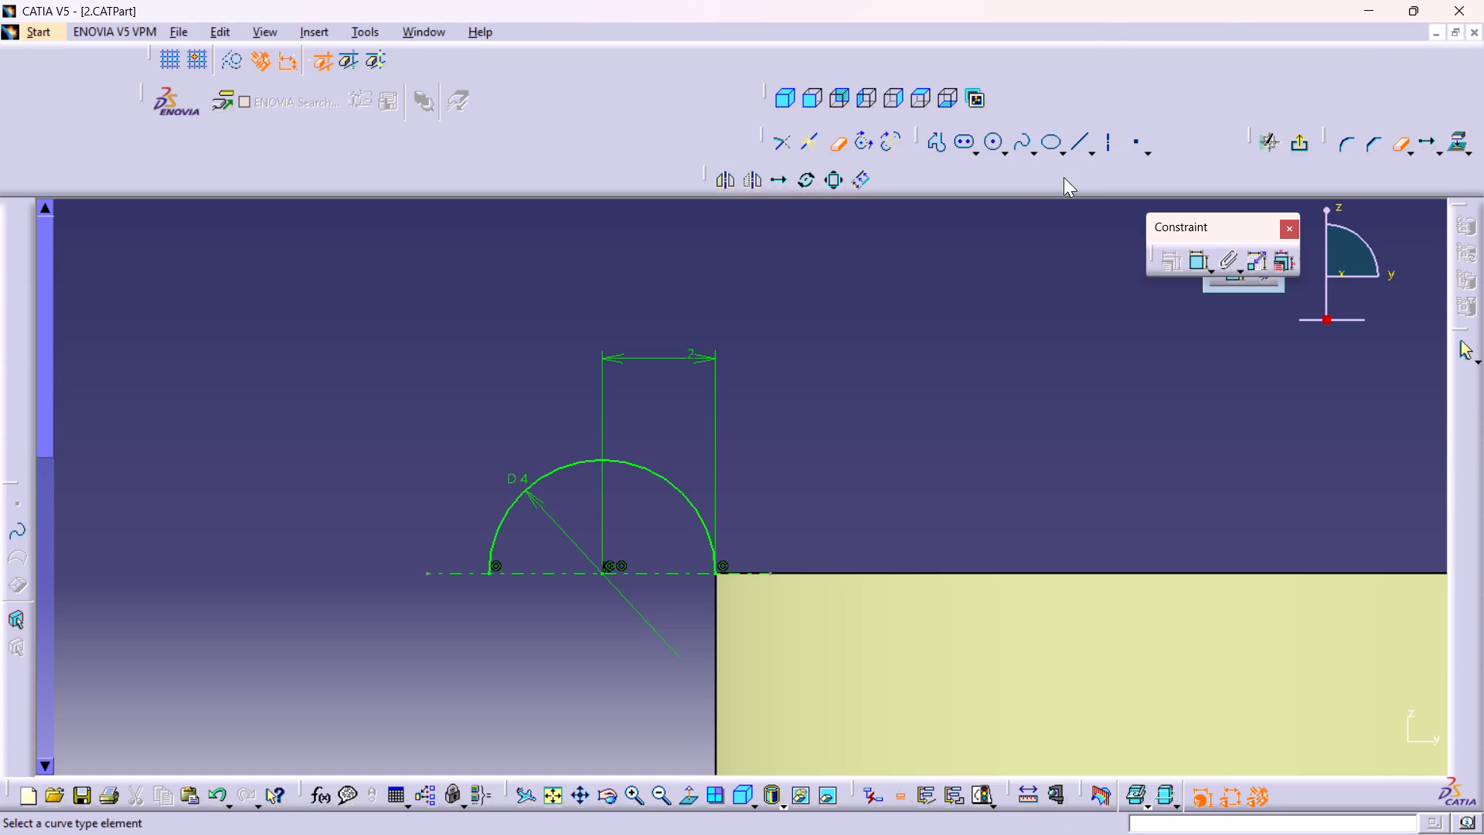
{"action": "left_click", "coordinate": [1298, 145]}
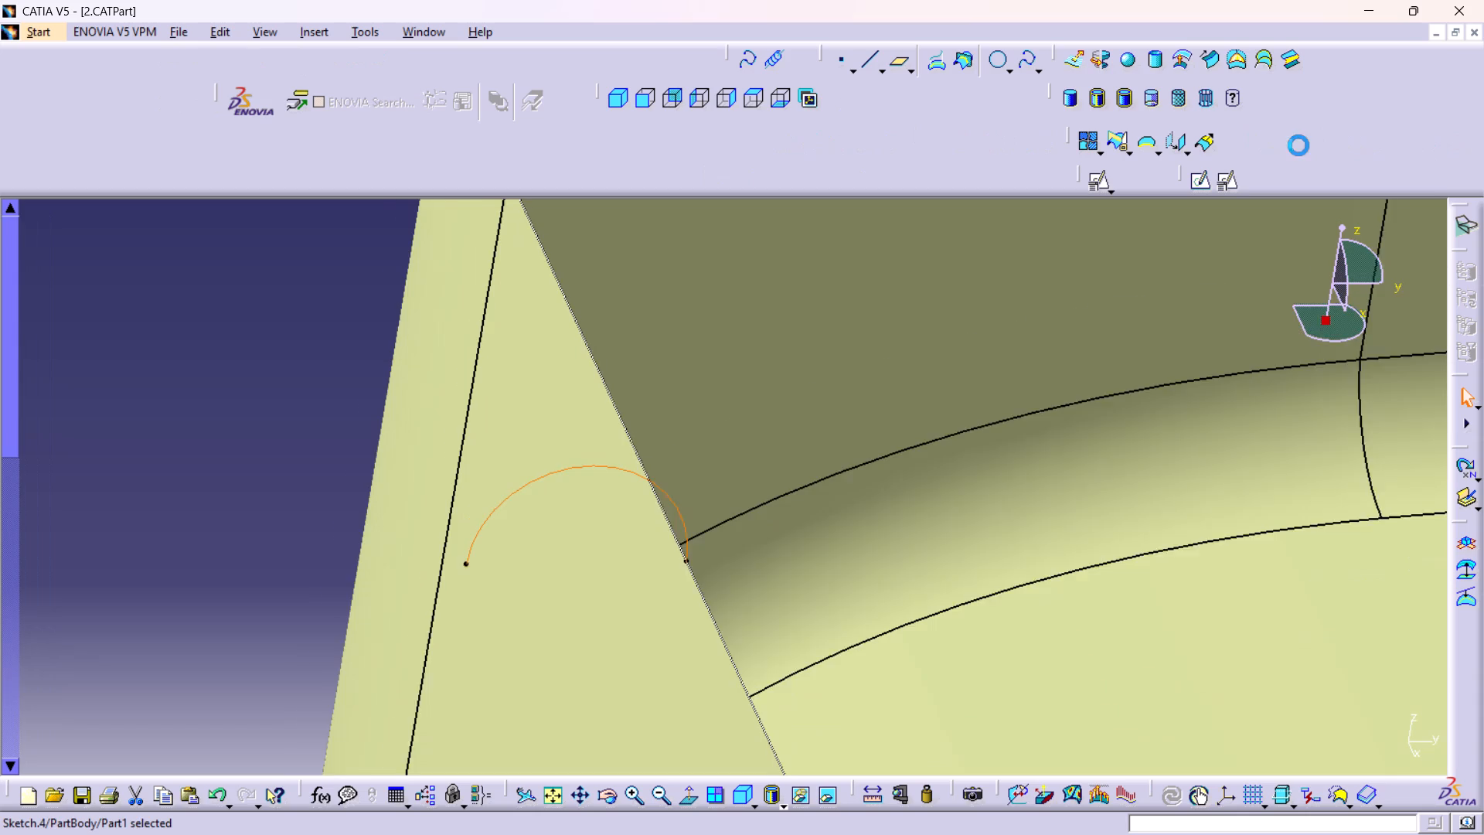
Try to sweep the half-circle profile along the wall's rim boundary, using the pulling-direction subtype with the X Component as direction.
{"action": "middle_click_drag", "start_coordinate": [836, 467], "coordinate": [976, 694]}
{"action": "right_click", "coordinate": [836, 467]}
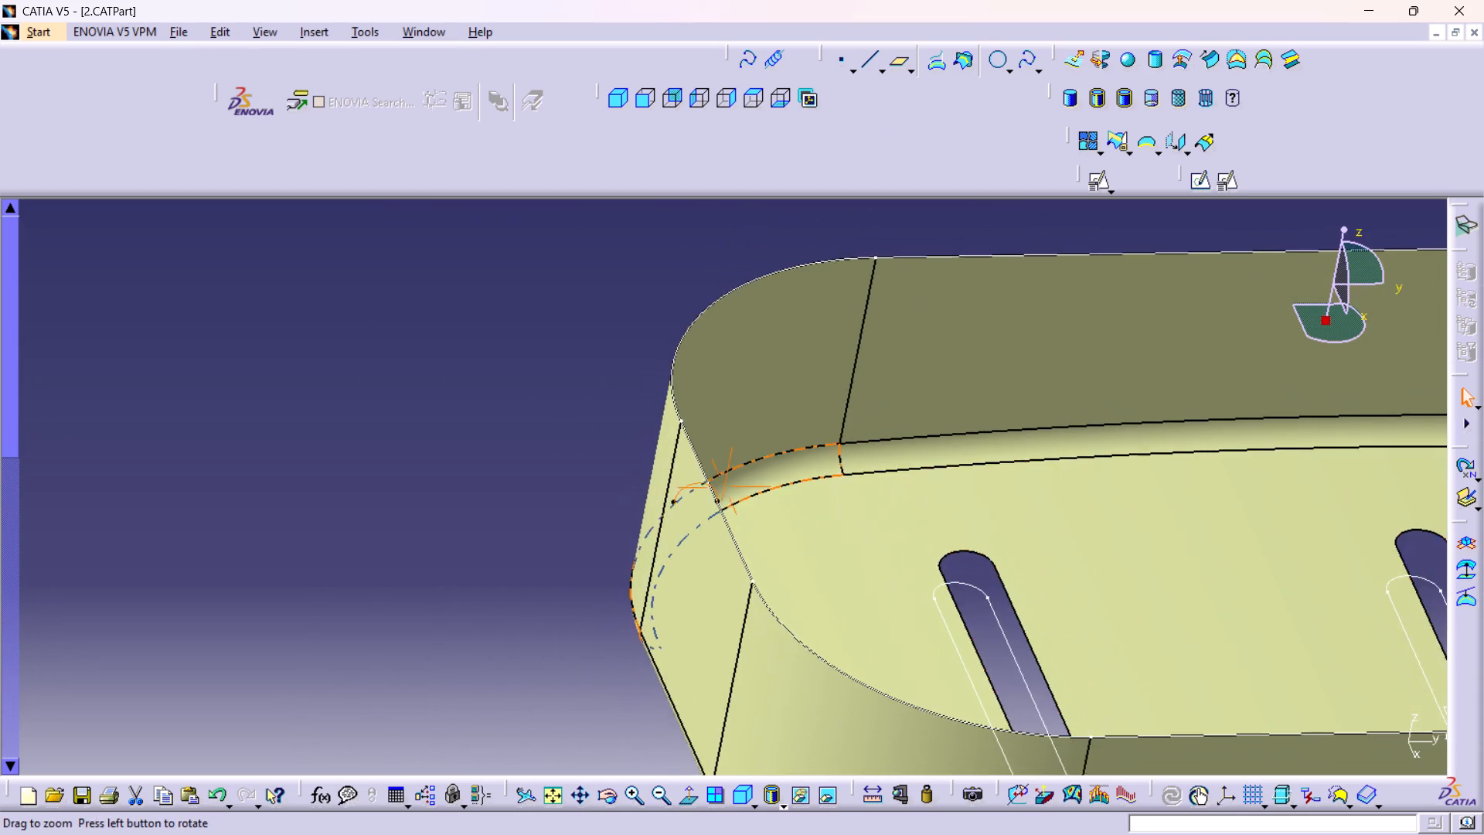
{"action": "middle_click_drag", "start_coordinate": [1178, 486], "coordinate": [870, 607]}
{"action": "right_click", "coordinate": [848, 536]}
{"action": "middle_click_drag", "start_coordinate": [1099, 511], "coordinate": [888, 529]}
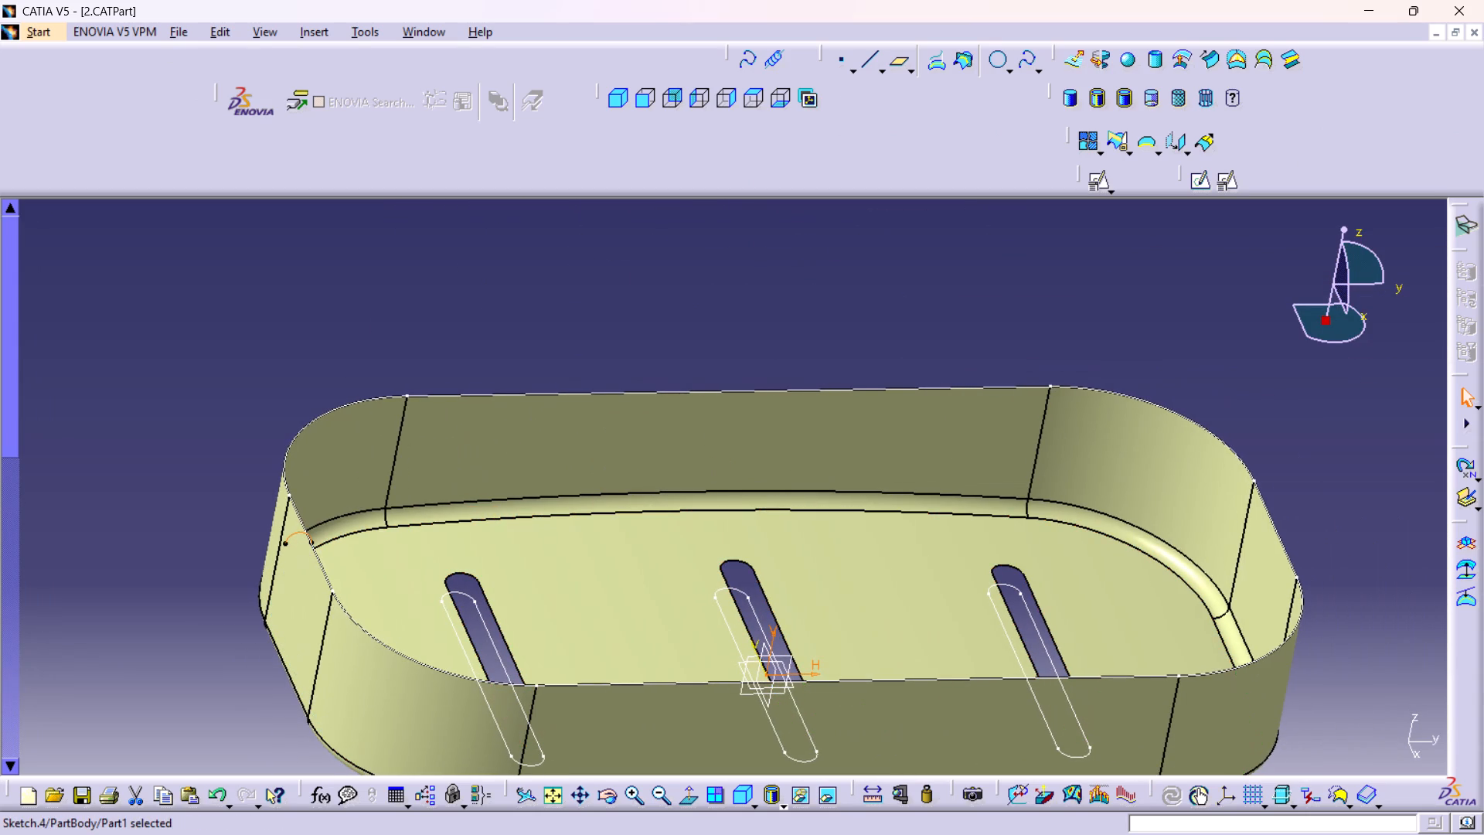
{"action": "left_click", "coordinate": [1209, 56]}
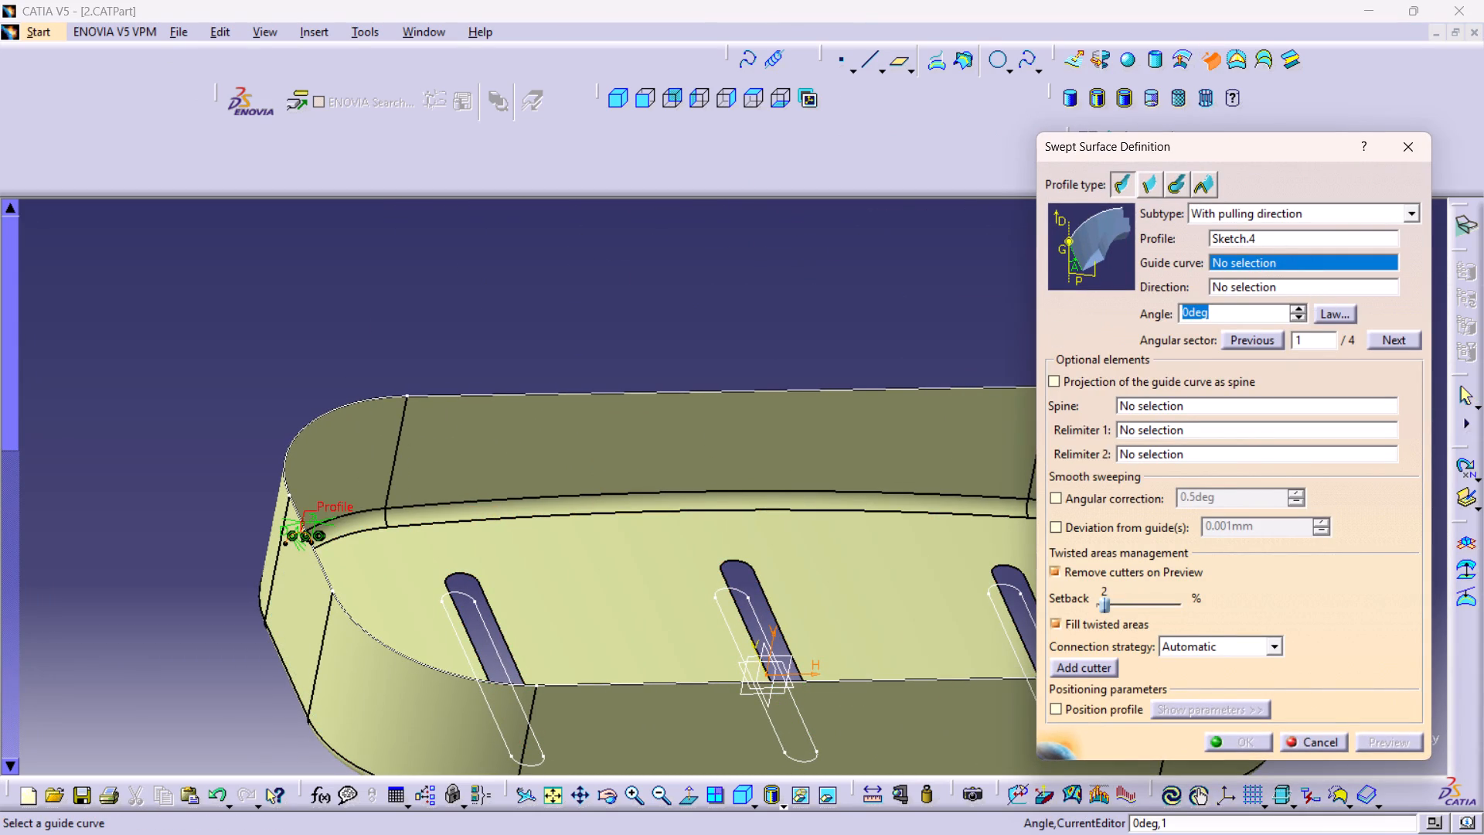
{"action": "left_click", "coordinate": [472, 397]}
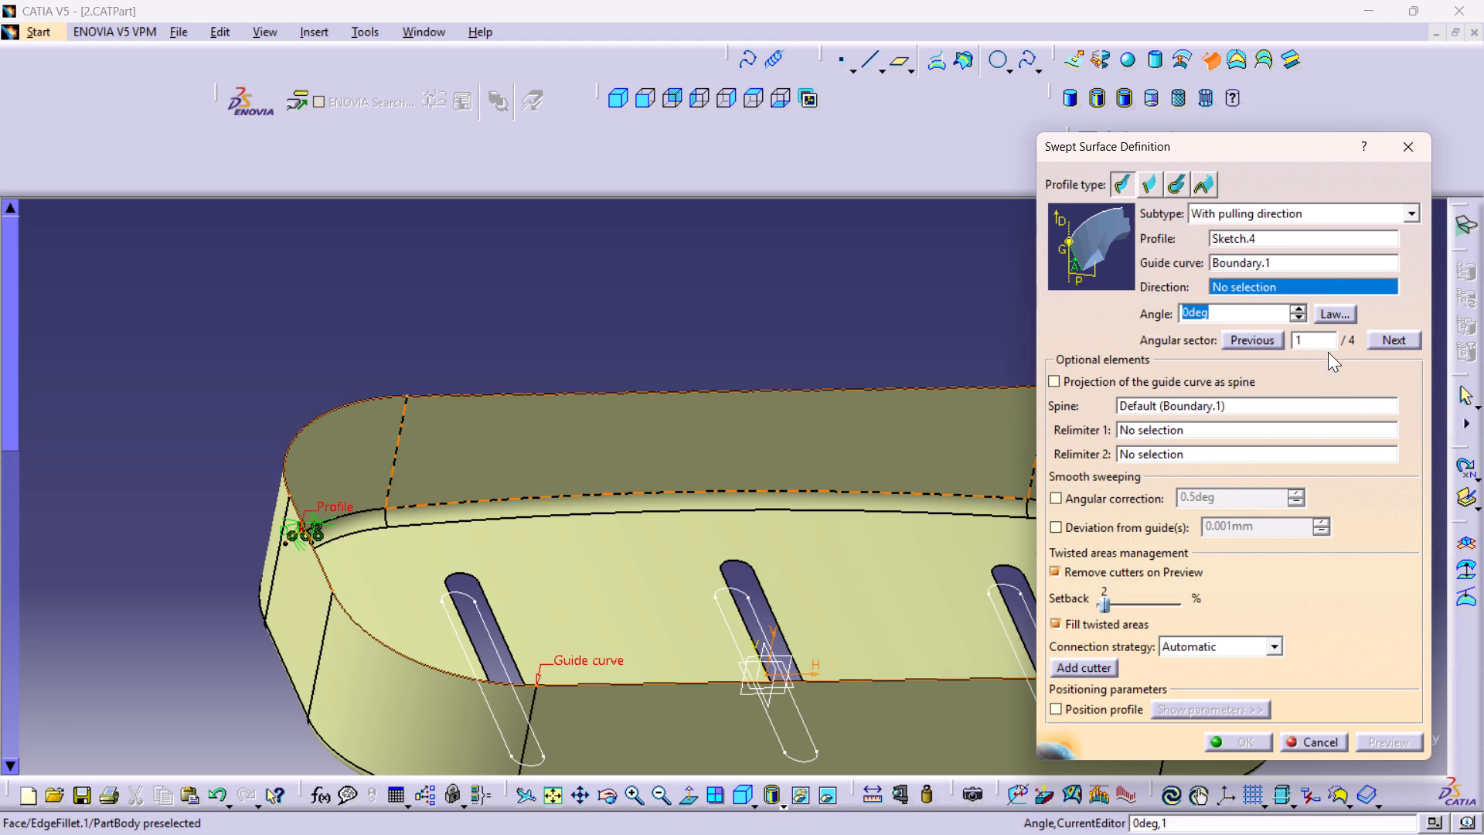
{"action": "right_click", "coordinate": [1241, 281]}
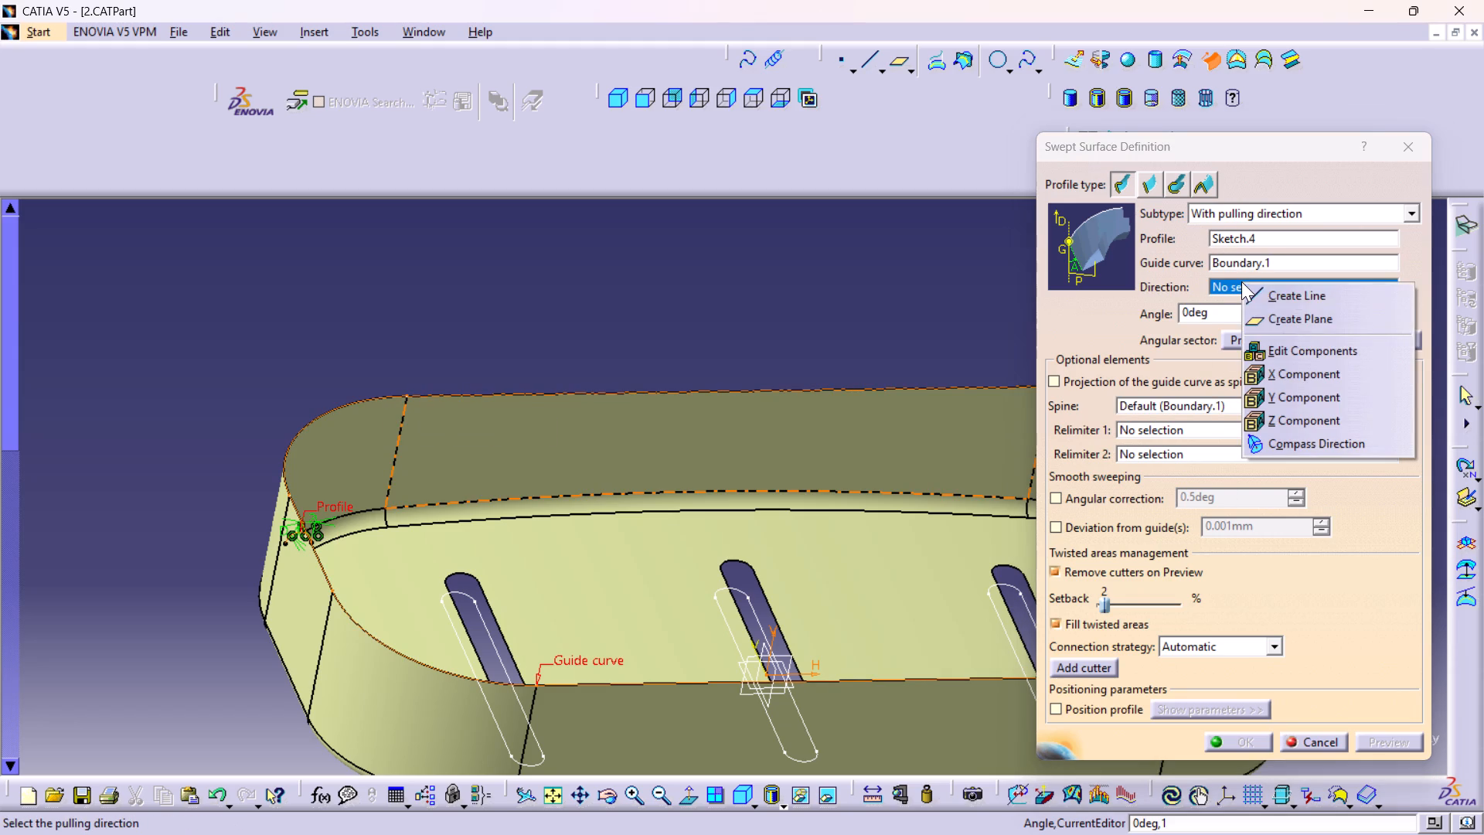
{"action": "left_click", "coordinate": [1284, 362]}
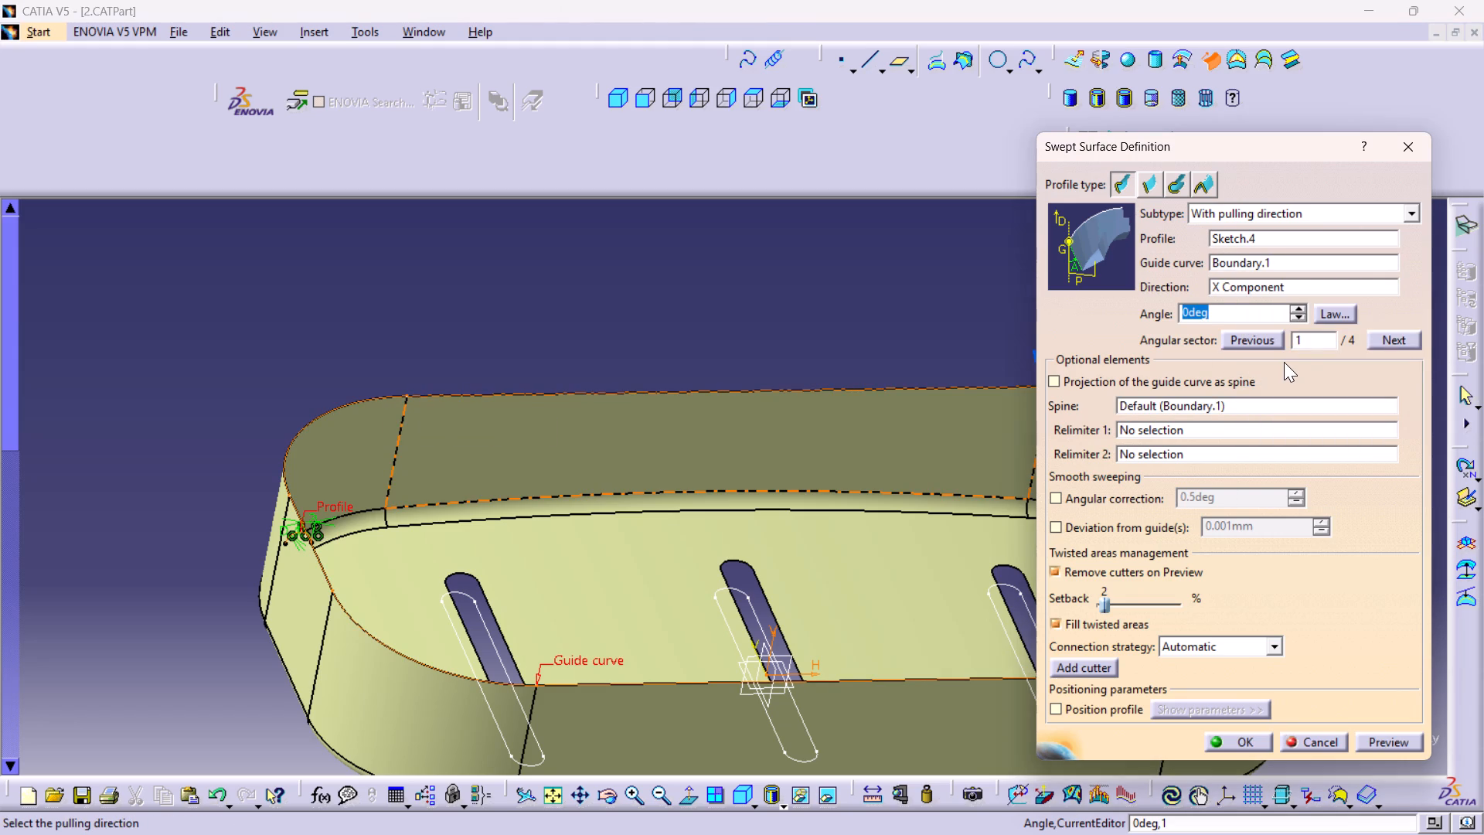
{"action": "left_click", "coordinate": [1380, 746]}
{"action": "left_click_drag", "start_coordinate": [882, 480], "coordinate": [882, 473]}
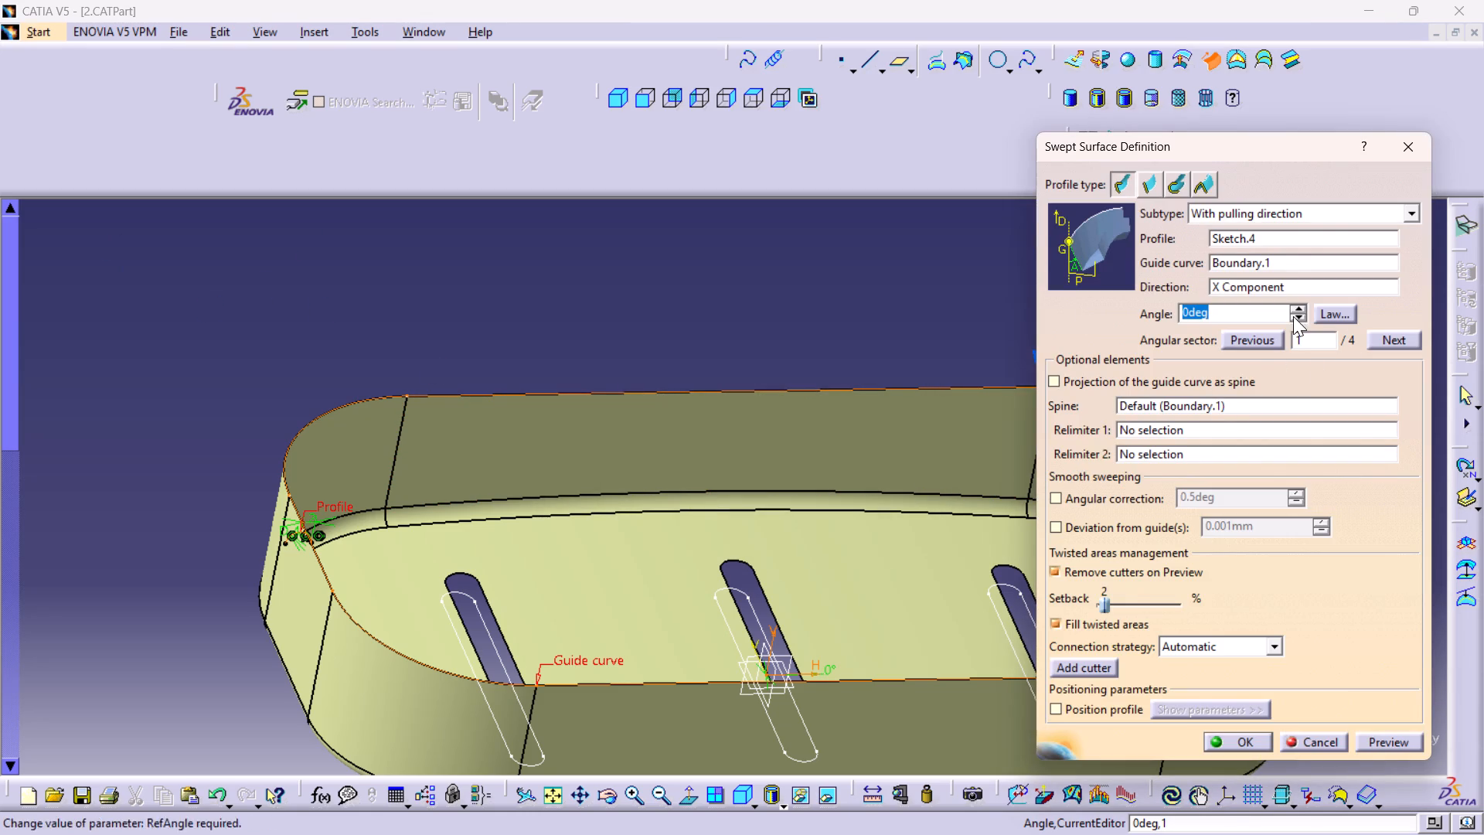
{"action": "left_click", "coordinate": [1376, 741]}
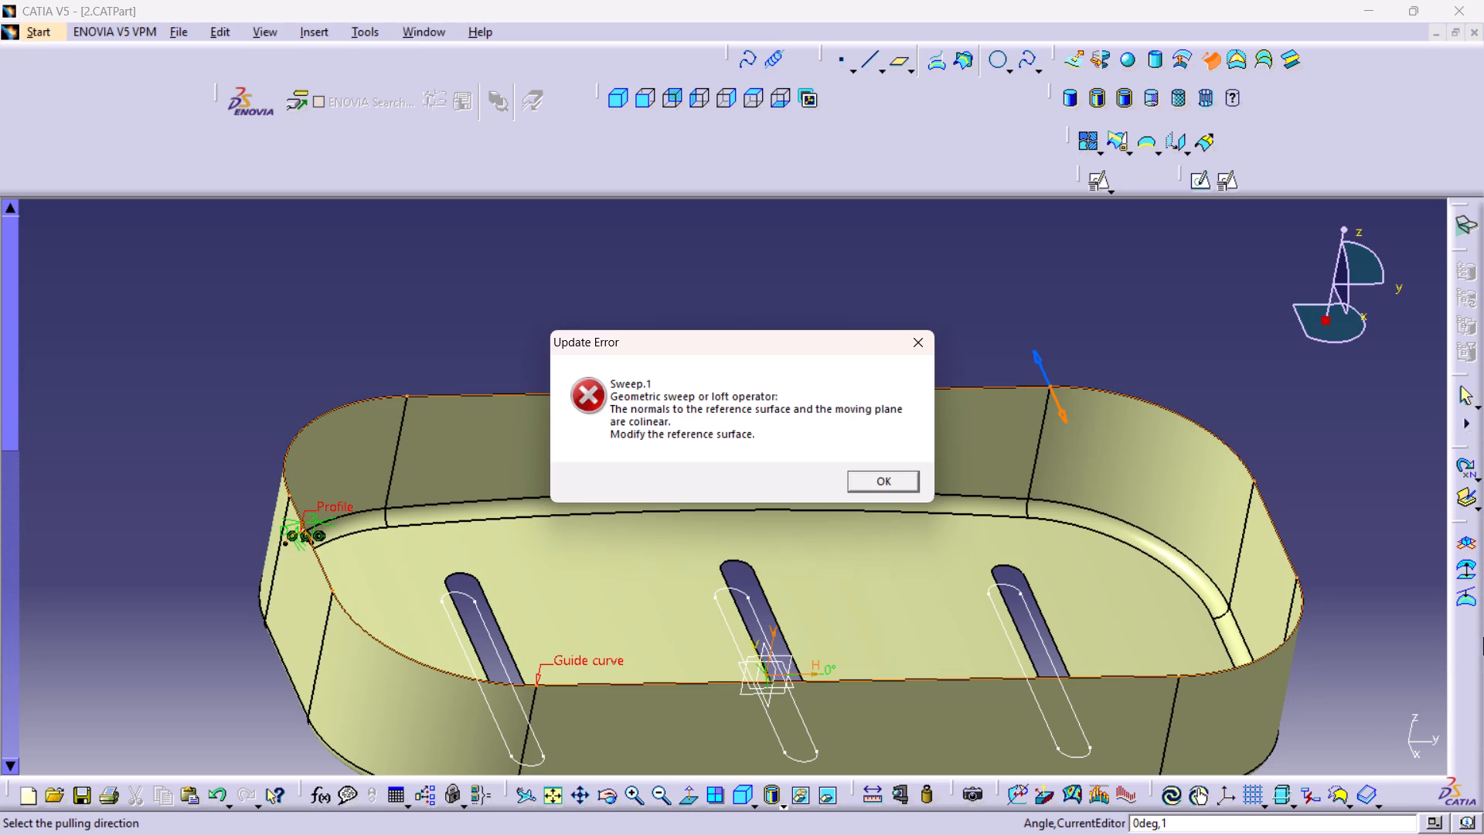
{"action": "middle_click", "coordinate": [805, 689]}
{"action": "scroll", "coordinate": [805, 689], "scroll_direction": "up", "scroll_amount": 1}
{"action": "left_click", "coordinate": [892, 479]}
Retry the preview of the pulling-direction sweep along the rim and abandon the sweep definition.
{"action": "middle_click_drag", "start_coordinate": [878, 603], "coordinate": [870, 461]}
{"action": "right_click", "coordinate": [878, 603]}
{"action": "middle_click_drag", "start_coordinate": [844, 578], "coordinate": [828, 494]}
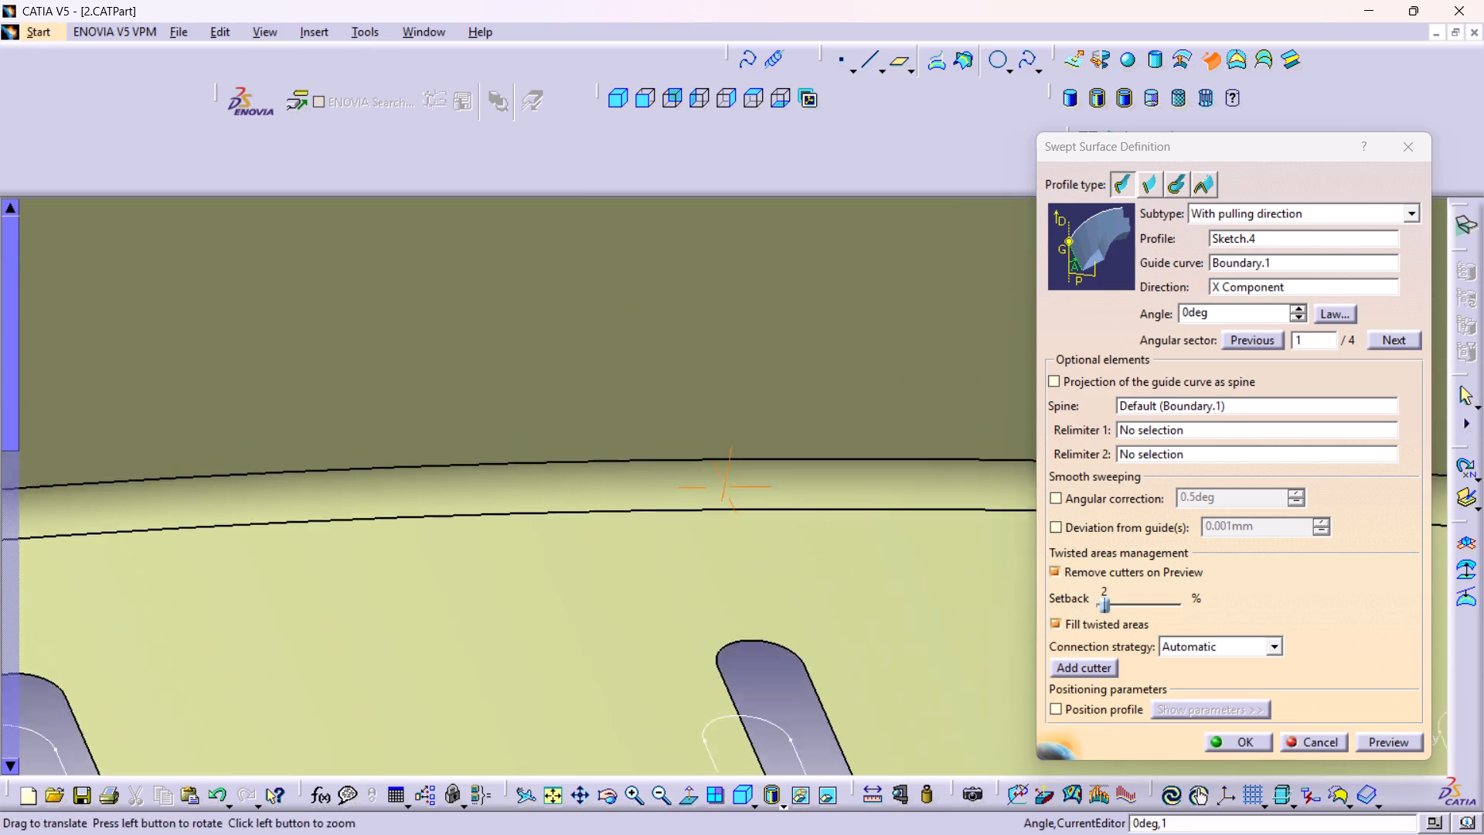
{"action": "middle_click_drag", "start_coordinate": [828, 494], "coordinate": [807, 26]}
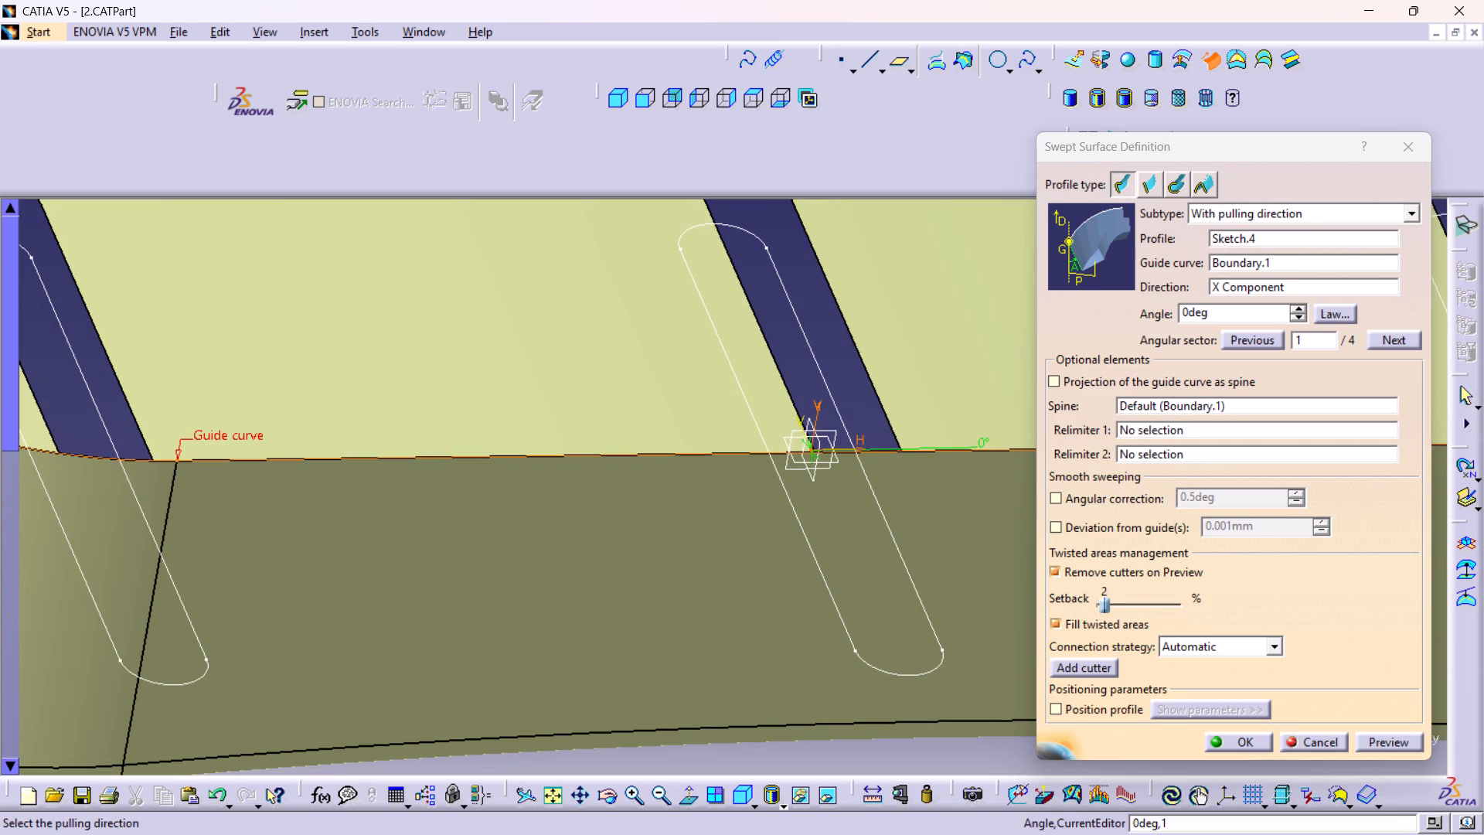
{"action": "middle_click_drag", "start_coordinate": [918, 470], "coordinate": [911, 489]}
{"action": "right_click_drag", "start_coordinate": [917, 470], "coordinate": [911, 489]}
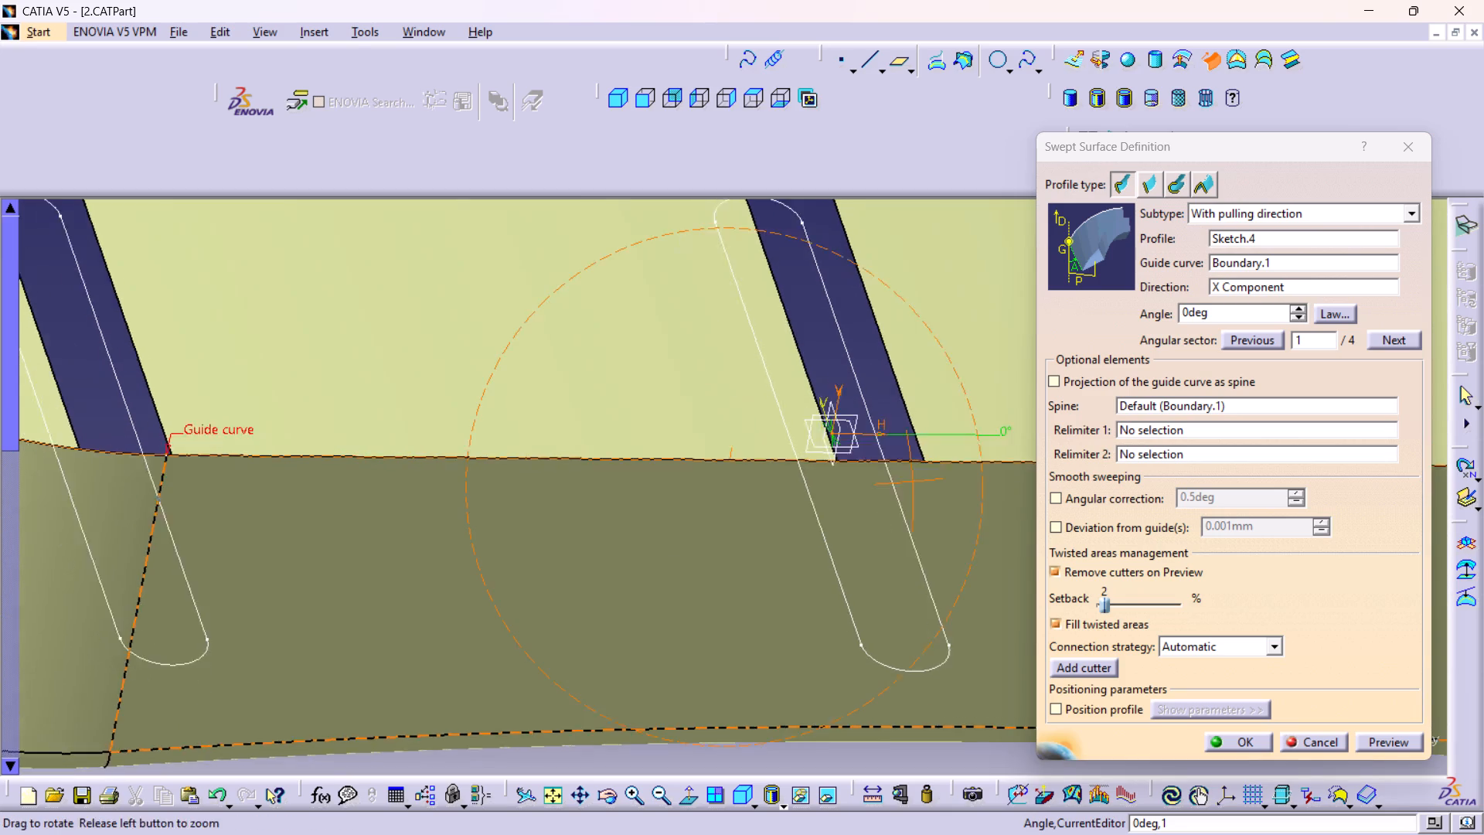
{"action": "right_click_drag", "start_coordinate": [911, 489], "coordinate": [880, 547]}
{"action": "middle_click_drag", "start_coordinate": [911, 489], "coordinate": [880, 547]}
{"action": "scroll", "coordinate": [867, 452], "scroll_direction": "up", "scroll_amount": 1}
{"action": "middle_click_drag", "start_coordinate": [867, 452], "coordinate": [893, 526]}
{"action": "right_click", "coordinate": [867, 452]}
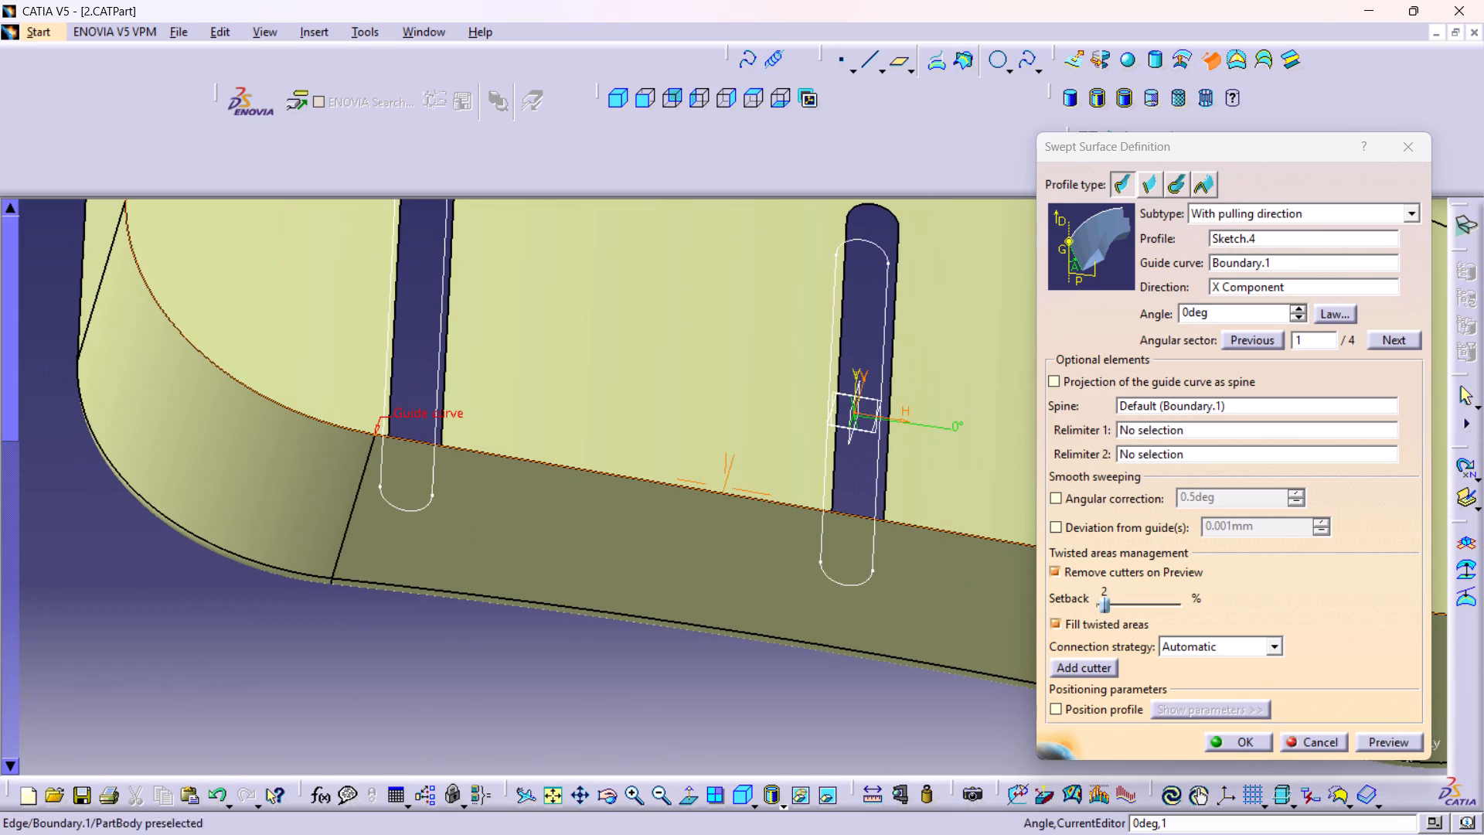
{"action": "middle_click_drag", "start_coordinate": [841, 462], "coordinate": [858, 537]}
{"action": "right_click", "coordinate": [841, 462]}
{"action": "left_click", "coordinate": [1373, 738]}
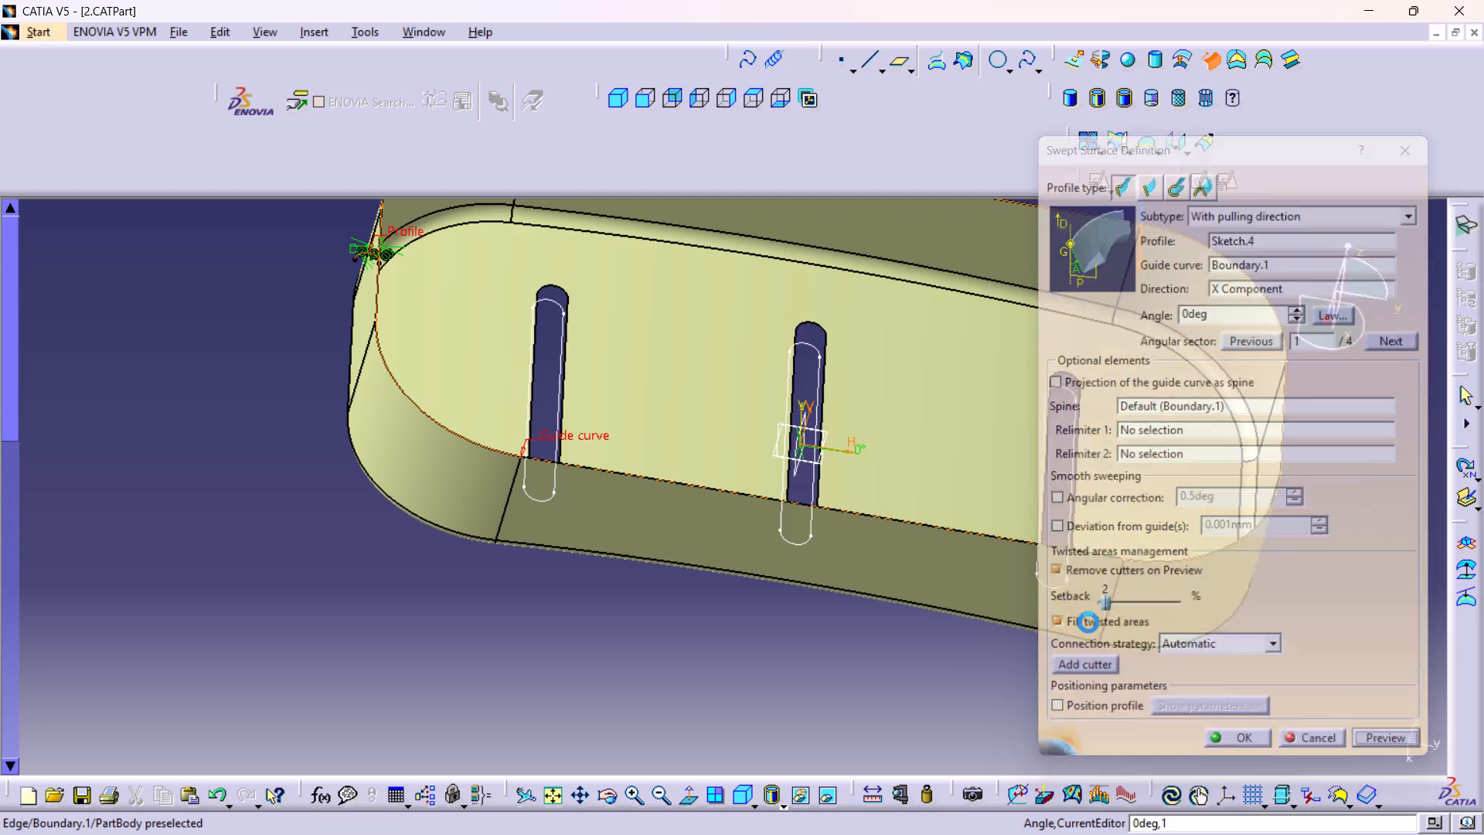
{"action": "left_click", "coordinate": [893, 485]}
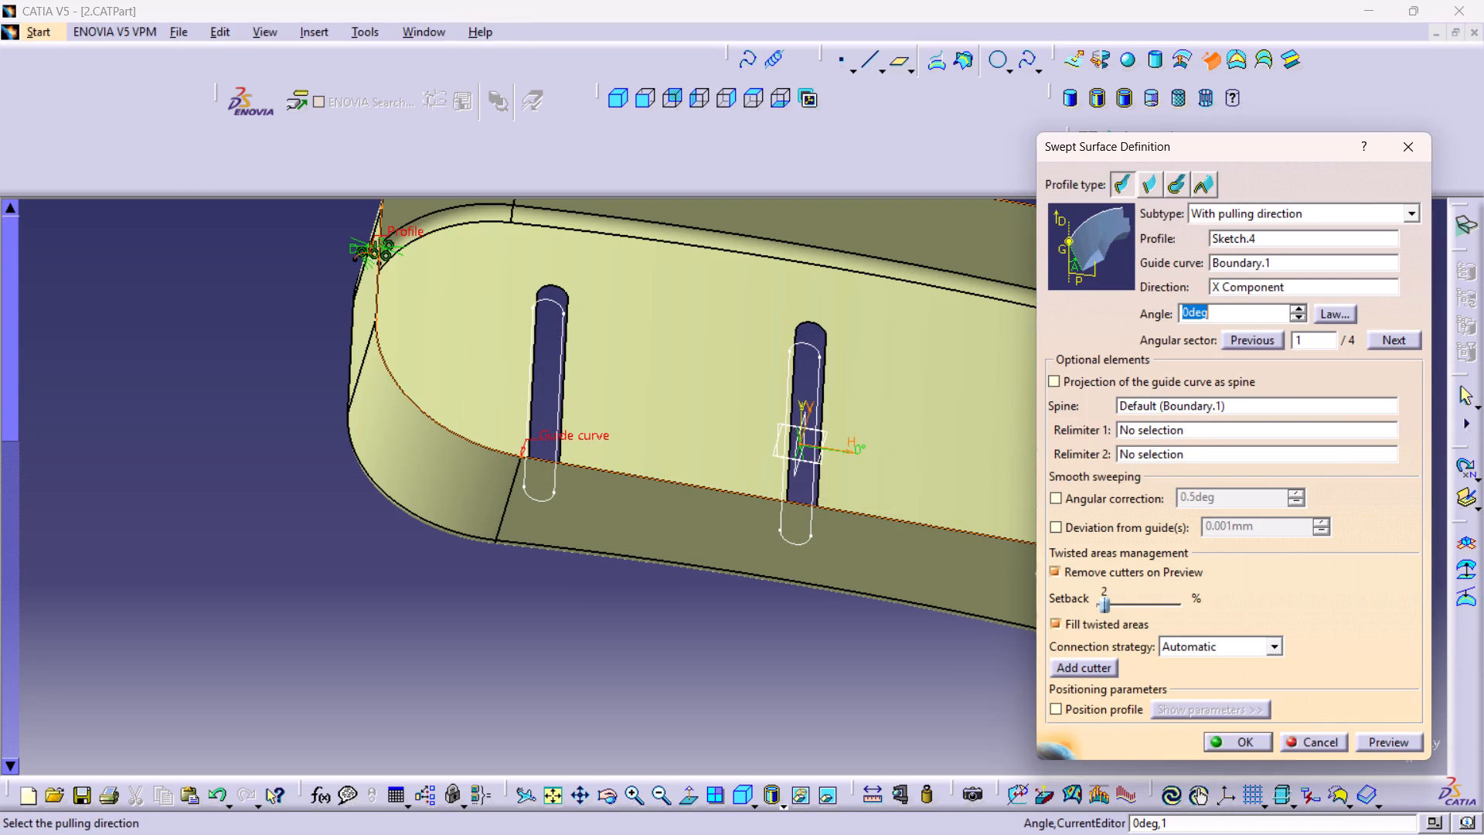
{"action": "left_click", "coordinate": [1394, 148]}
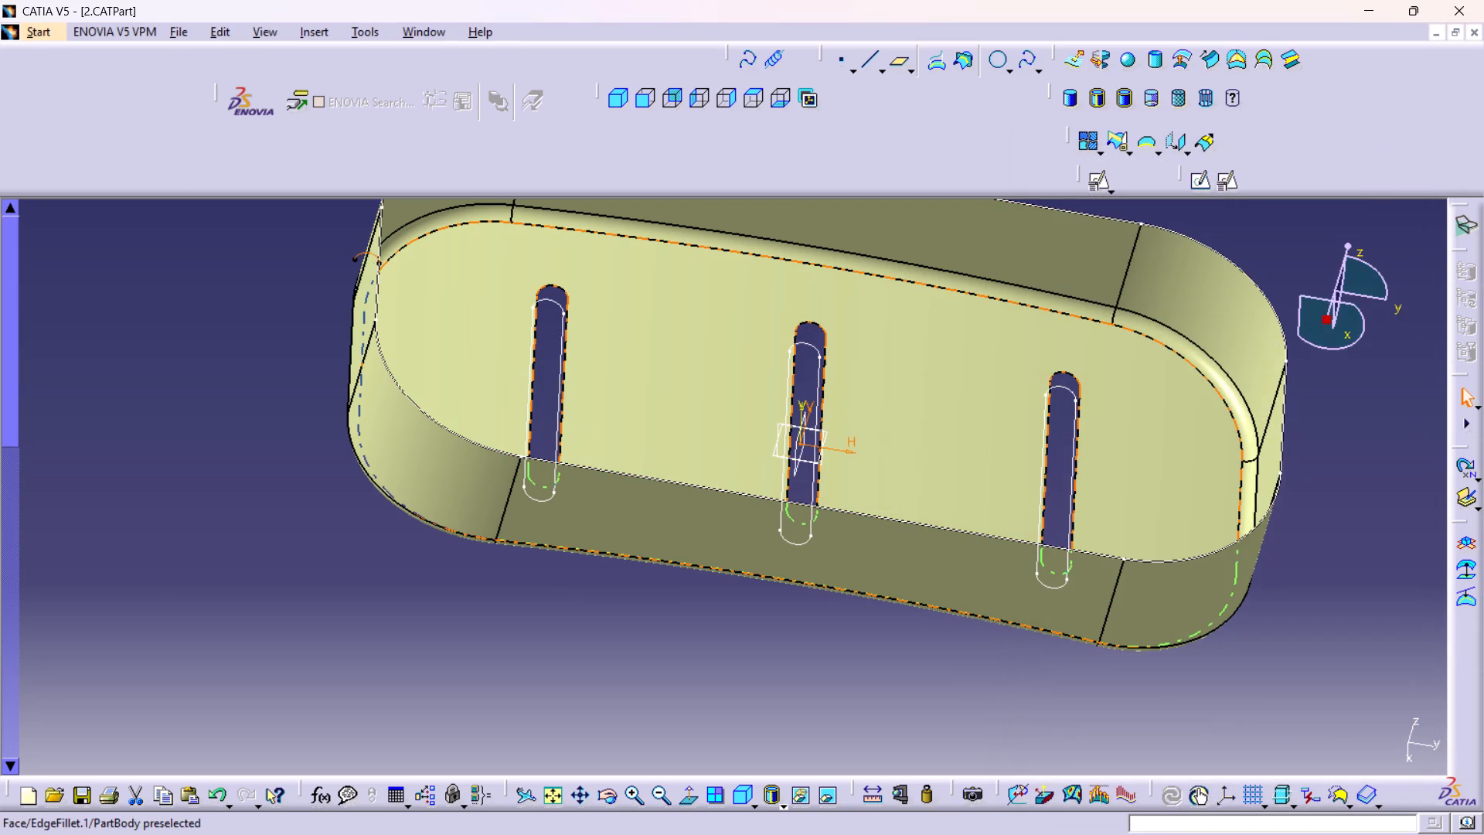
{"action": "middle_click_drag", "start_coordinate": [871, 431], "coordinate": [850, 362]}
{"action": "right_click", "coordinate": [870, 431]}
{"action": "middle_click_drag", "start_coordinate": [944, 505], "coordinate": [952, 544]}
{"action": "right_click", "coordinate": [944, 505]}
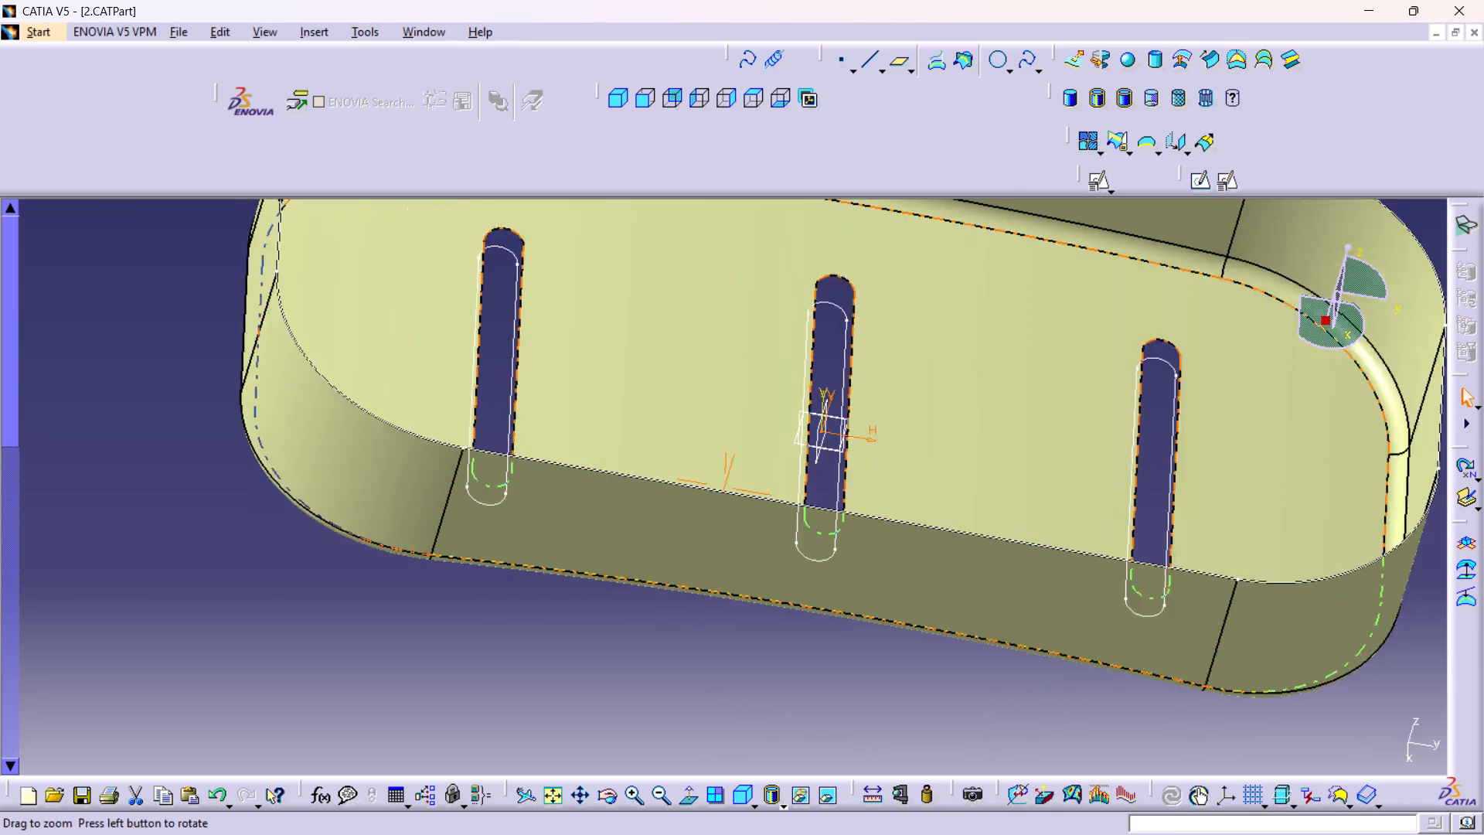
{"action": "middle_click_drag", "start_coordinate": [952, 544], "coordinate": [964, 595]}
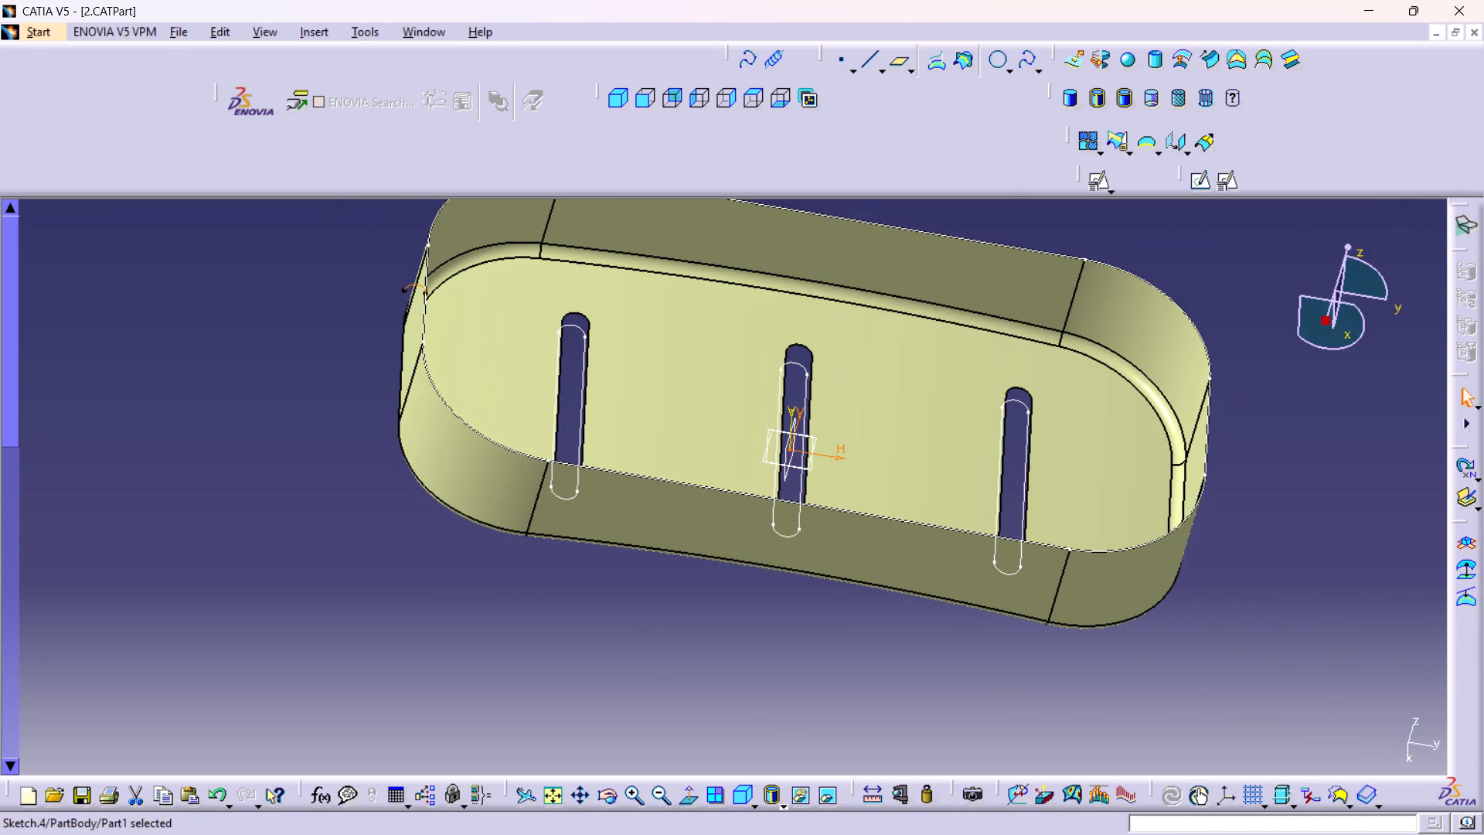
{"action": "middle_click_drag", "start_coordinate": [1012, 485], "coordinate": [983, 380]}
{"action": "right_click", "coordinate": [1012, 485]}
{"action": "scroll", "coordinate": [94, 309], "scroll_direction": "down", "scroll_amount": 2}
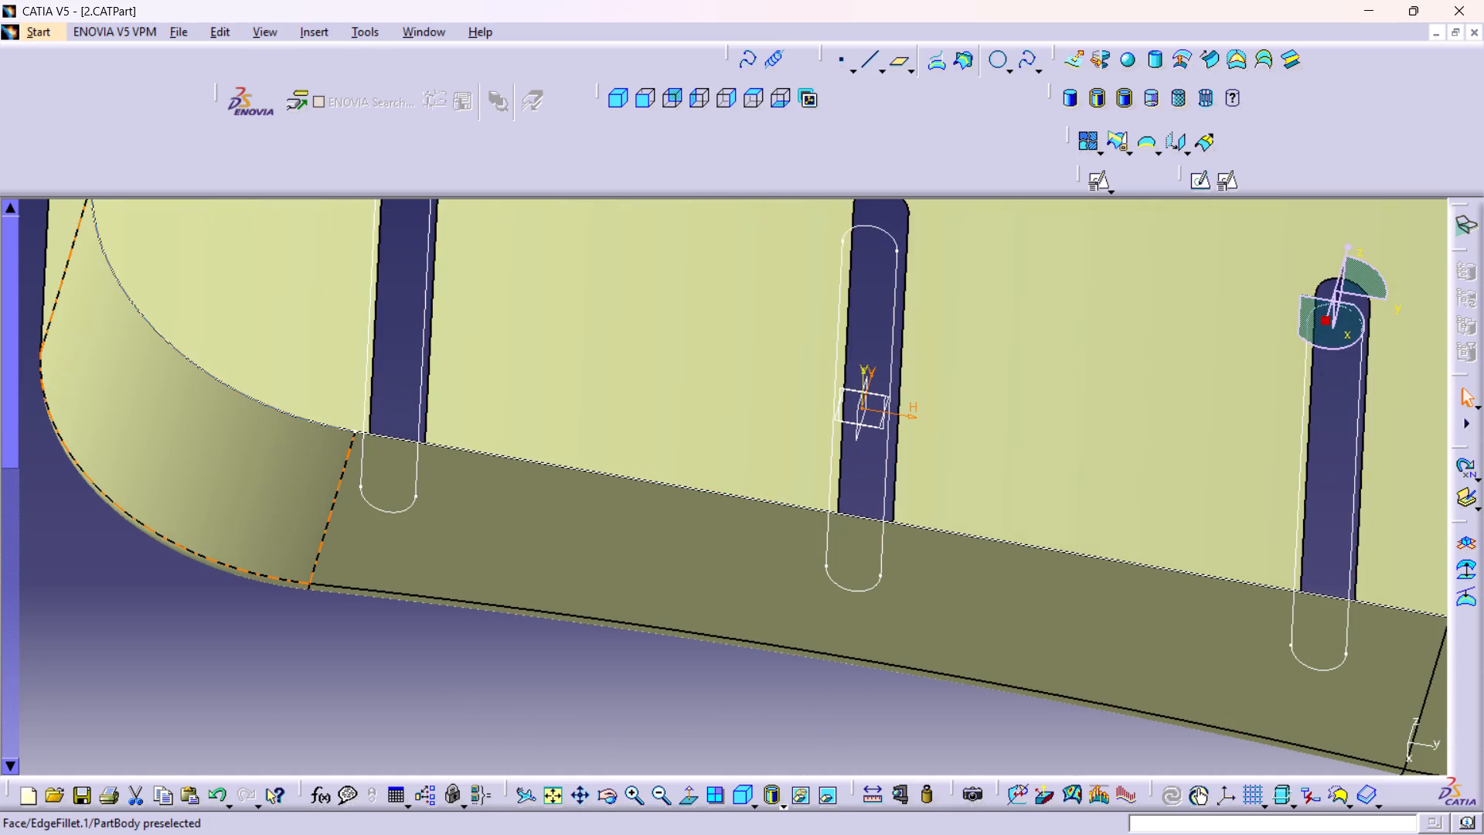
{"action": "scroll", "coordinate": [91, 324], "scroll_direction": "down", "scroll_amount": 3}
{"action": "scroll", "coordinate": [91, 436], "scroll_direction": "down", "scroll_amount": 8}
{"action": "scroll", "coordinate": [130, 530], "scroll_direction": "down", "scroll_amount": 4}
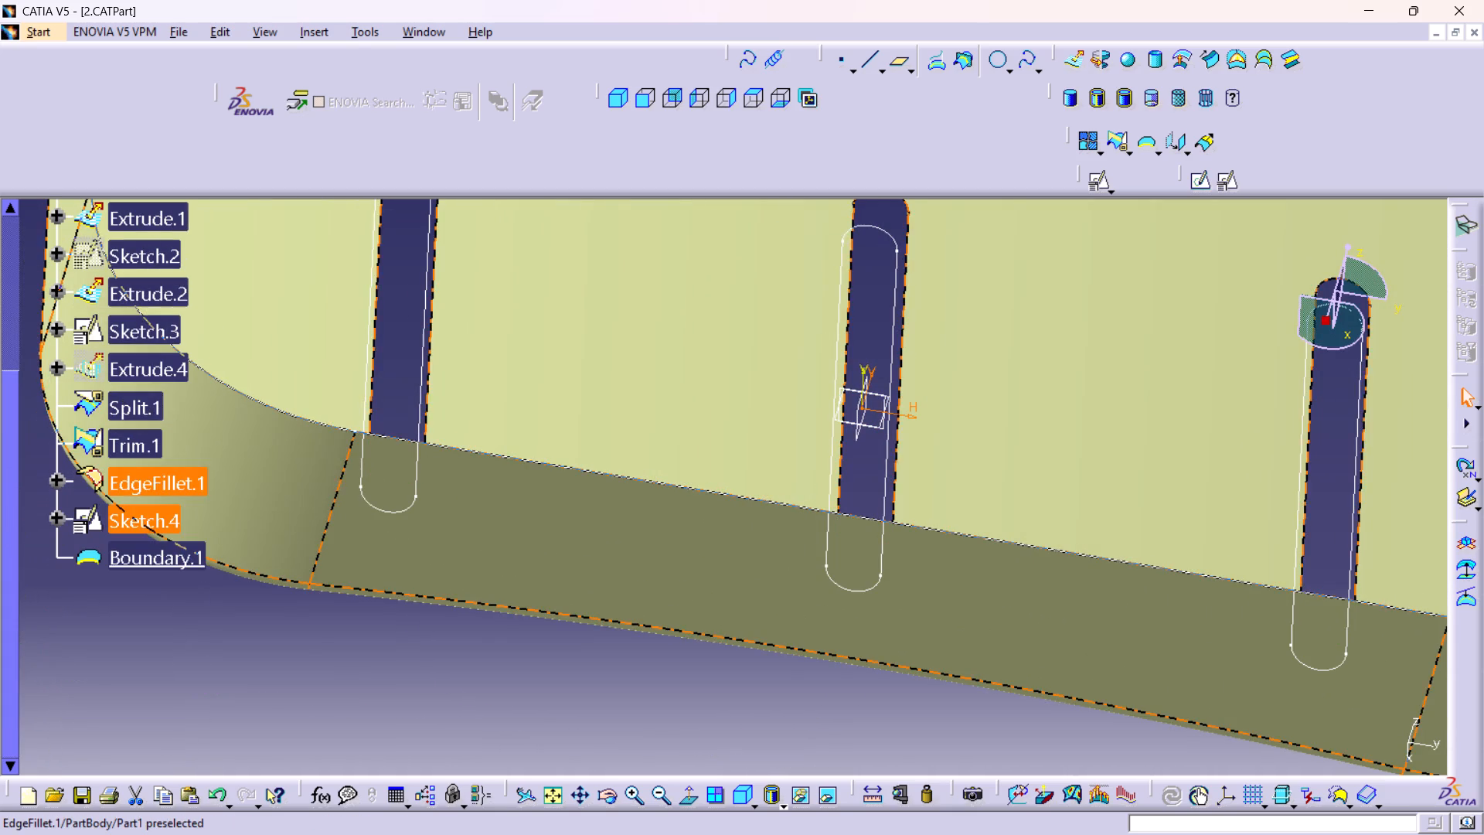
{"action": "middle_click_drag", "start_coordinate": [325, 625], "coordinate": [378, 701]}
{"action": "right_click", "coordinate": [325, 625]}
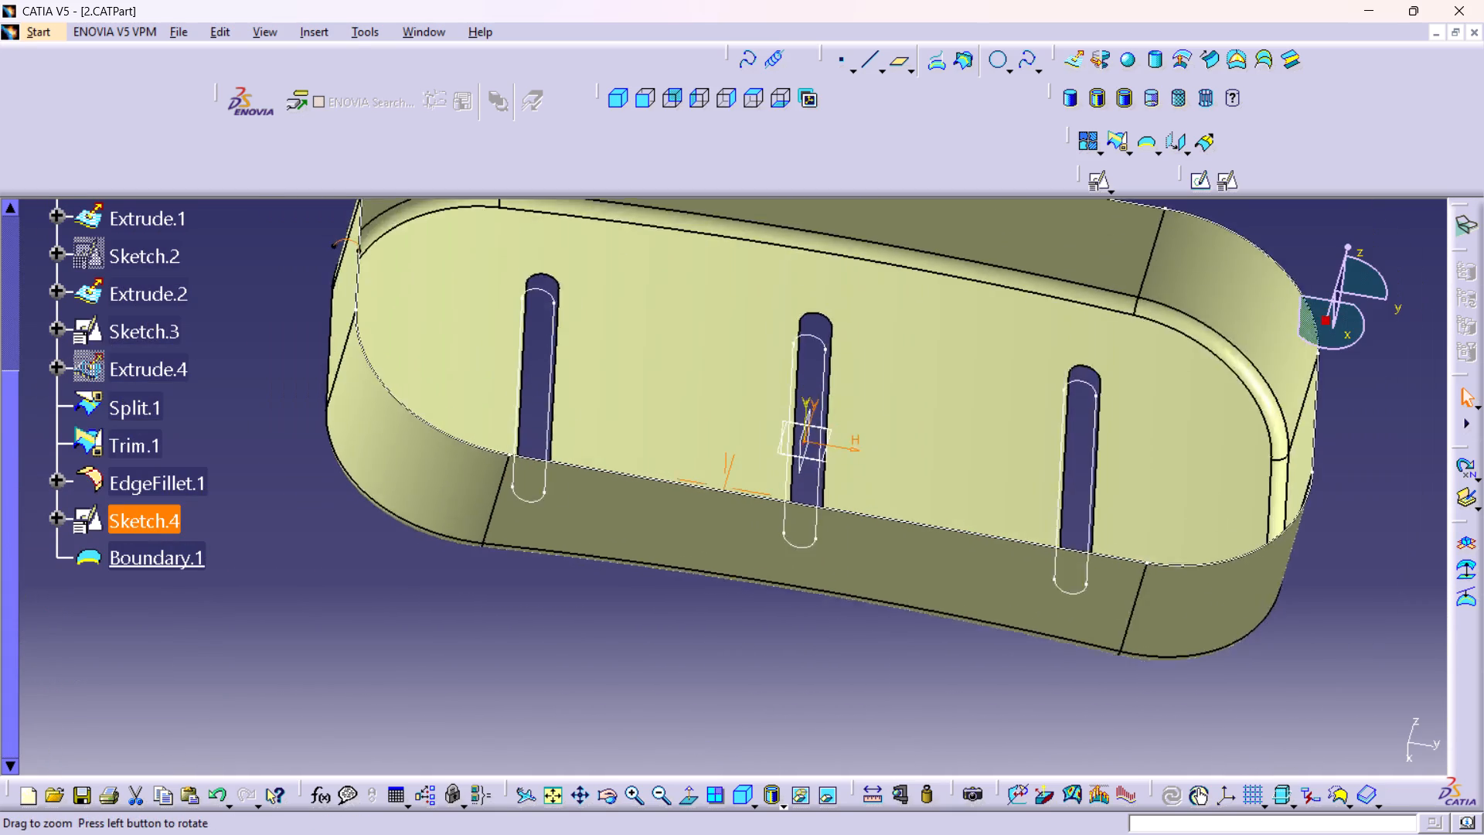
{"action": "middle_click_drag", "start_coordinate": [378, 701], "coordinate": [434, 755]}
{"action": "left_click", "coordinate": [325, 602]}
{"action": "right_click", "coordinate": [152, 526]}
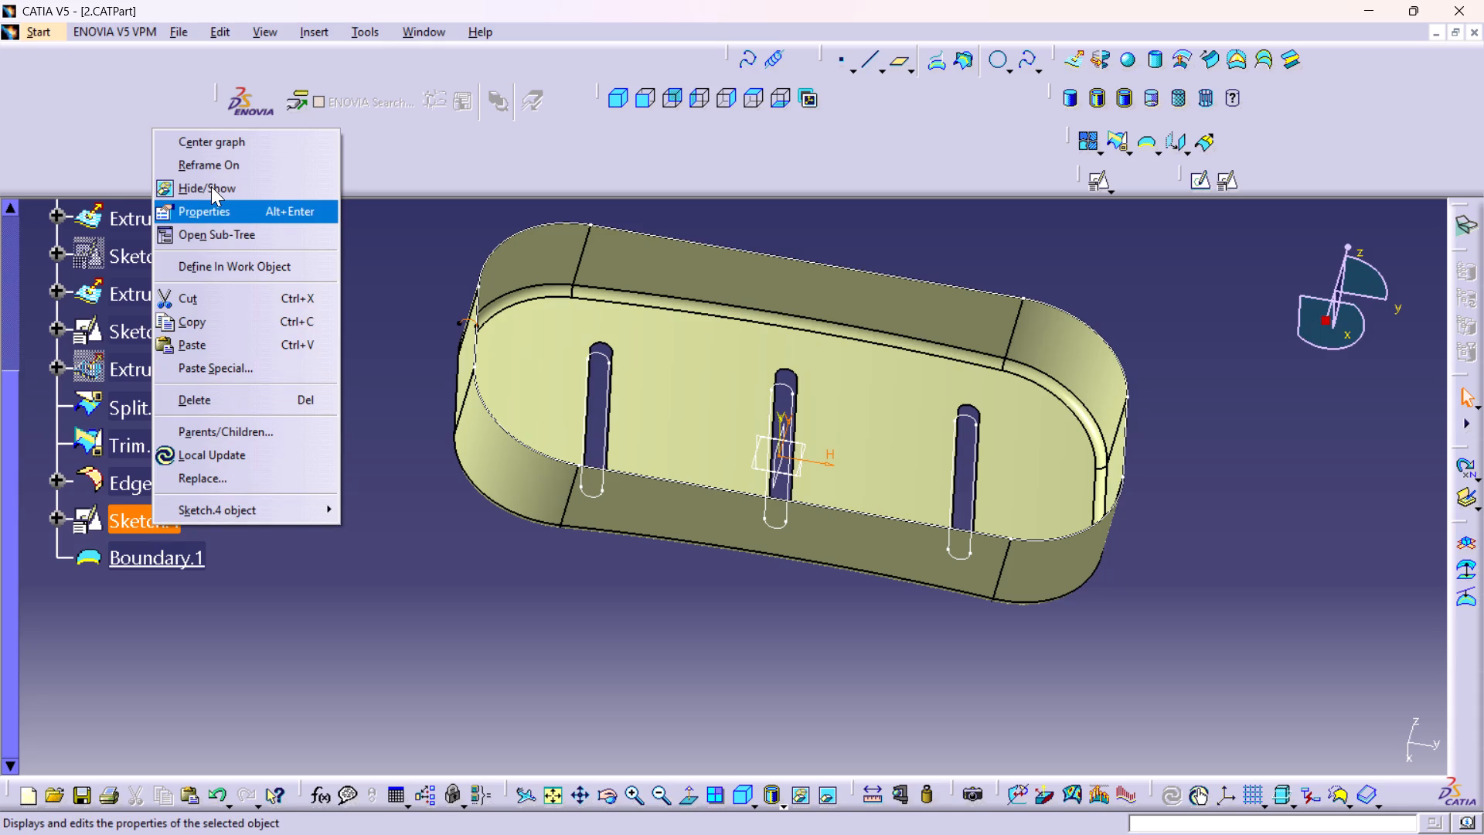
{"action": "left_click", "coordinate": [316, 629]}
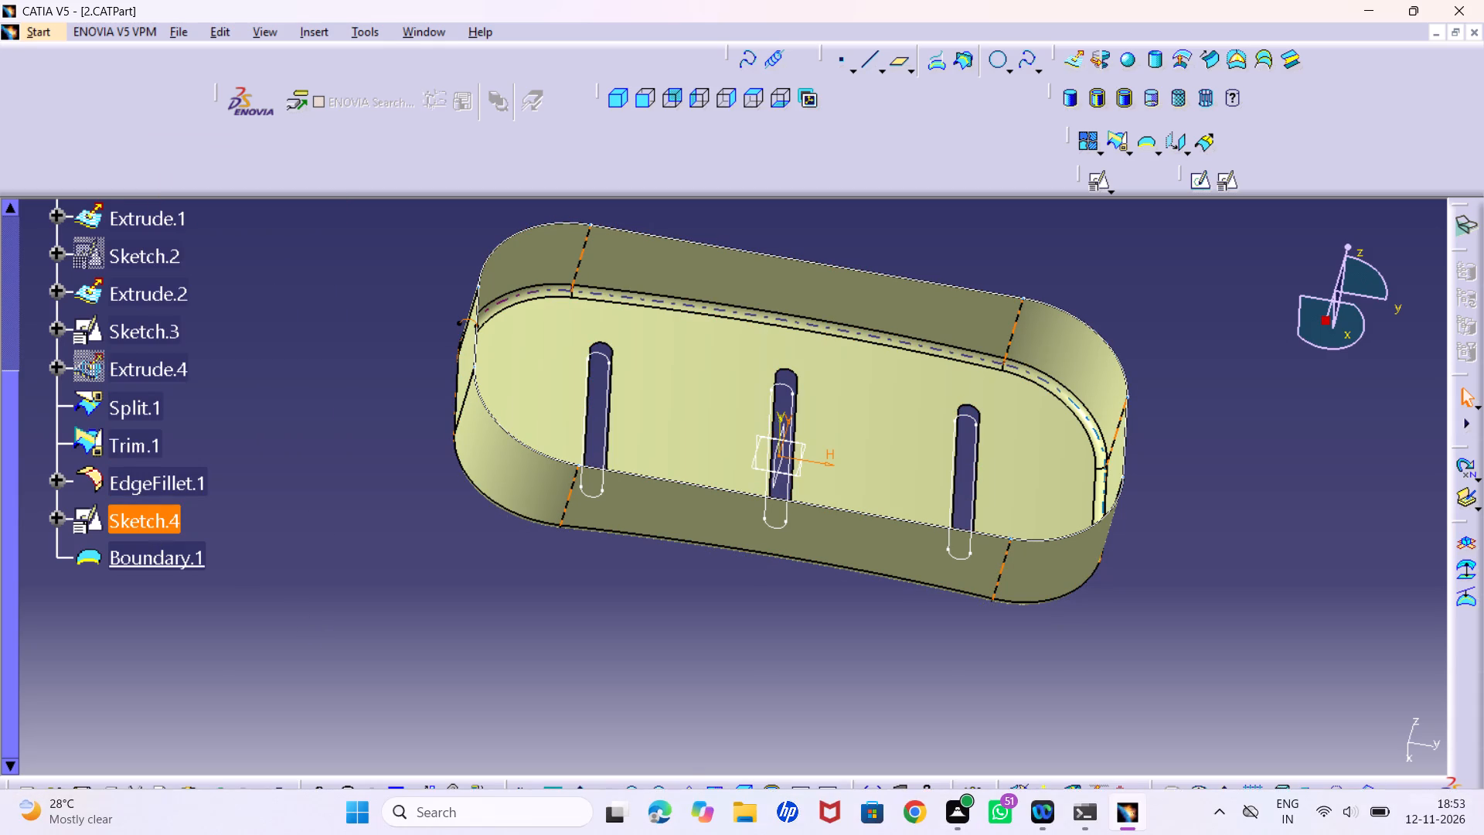
Hide the floor slots' profile sketch, Sketch.3.
{"action": "left_click_drag", "start_coordinate": [764, 725], "coordinate": [755, 704]}
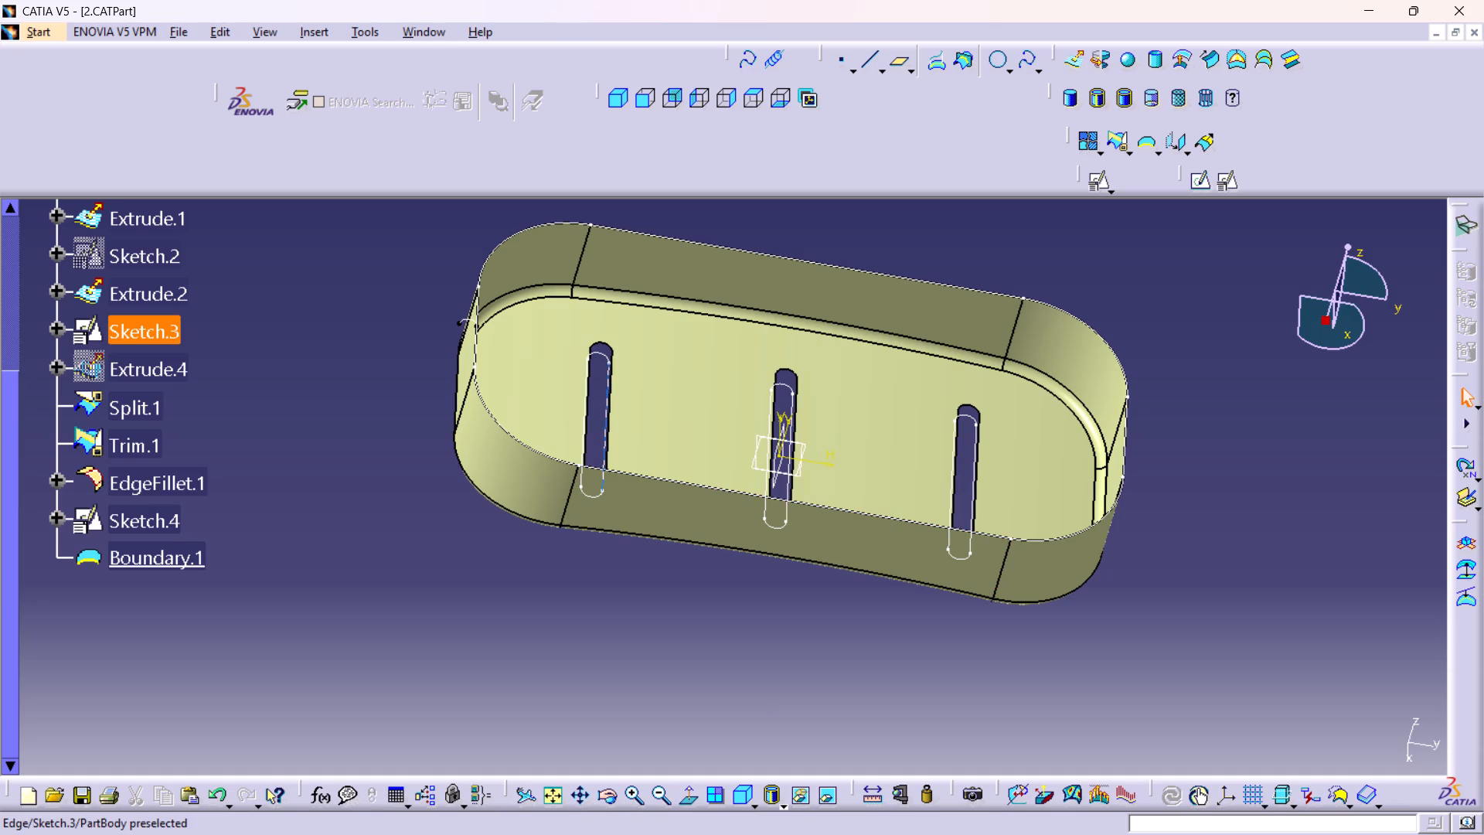
{"action": "left_click", "coordinate": [611, 394]}
{"action": "right_click", "coordinate": [611, 392]}
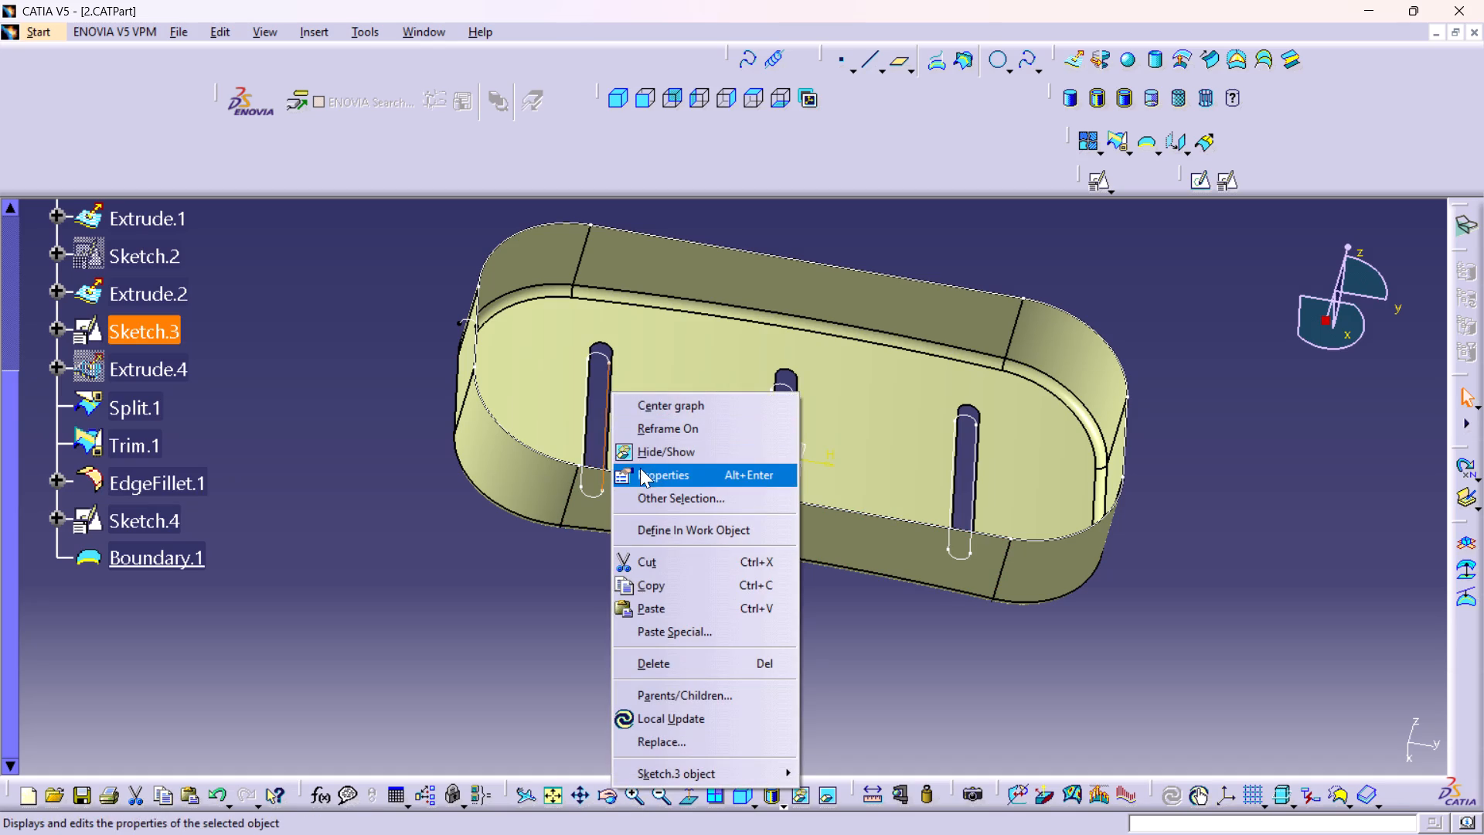
{"action": "left_click", "coordinate": [631, 452]}
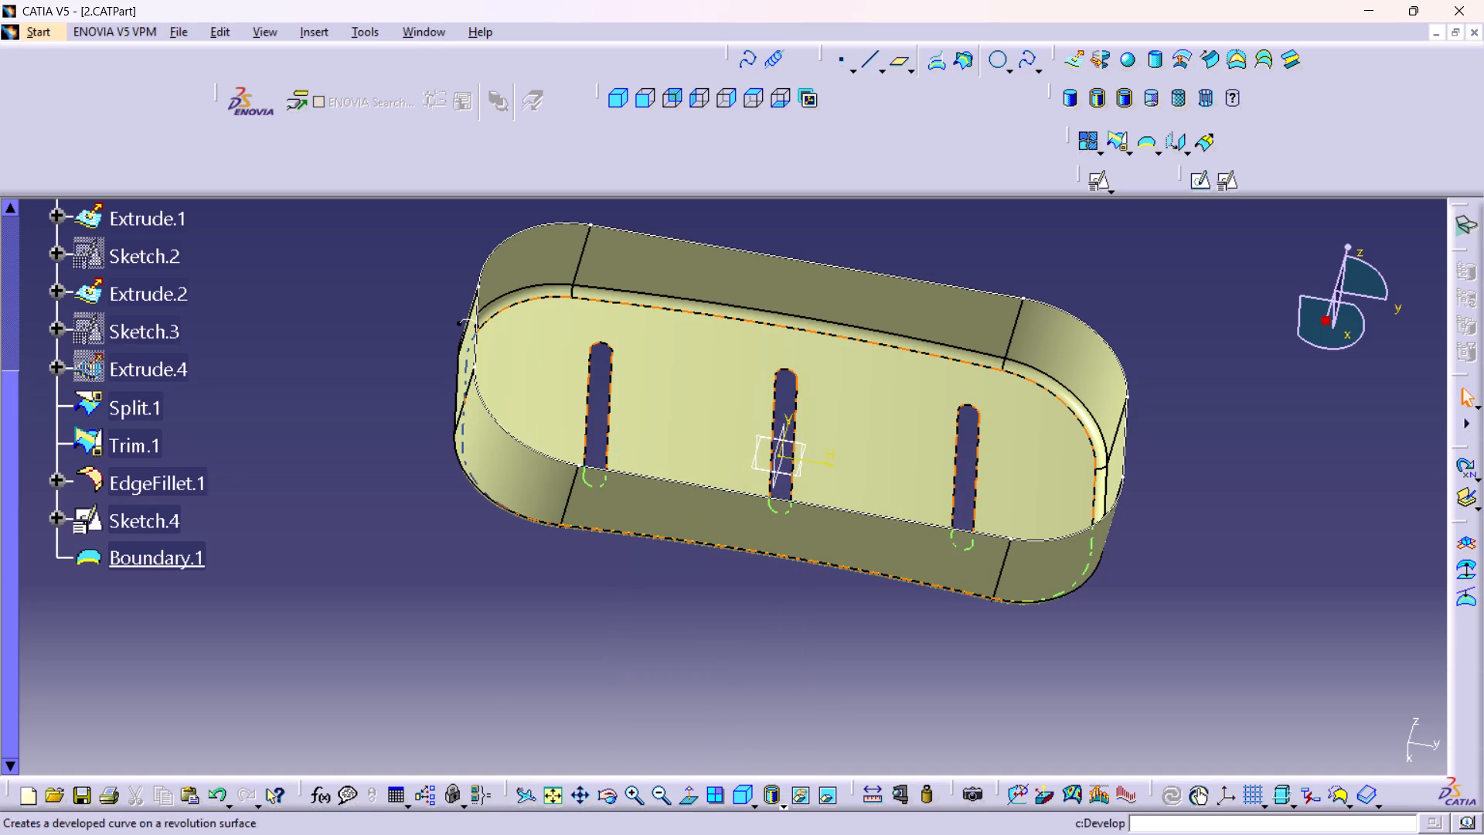
{"action": "left_click", "coordinate": [716, 639]}
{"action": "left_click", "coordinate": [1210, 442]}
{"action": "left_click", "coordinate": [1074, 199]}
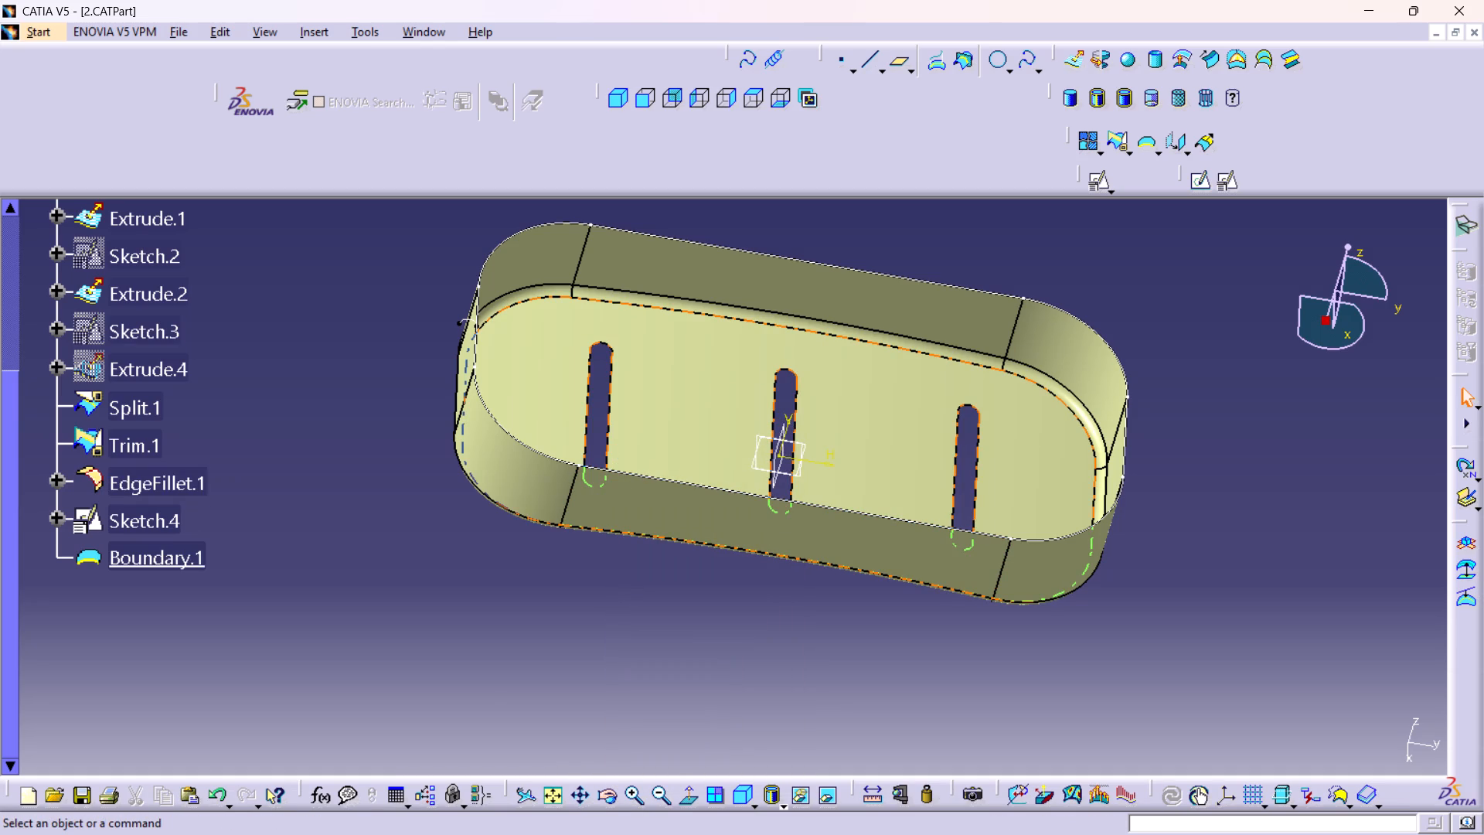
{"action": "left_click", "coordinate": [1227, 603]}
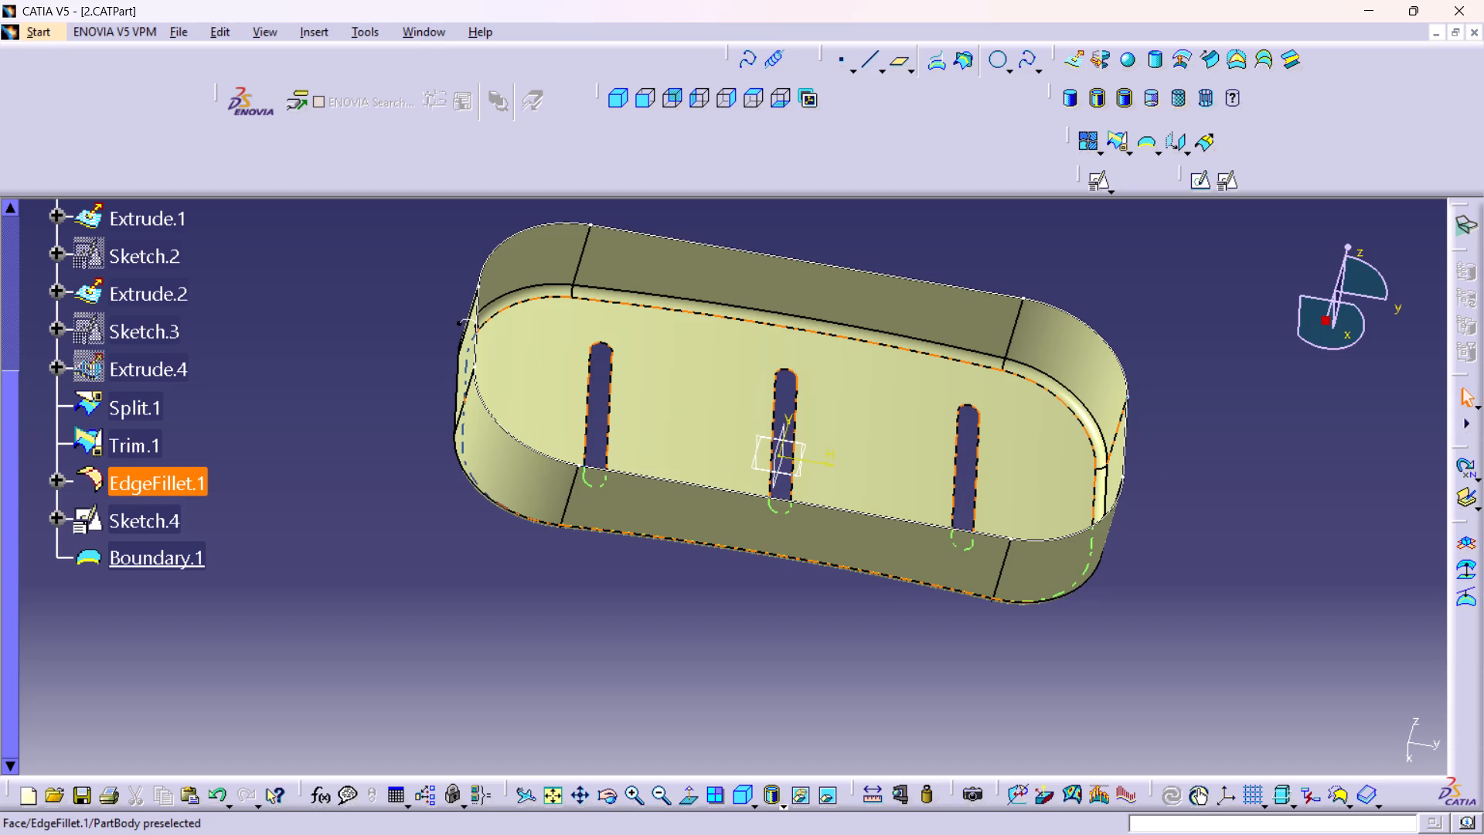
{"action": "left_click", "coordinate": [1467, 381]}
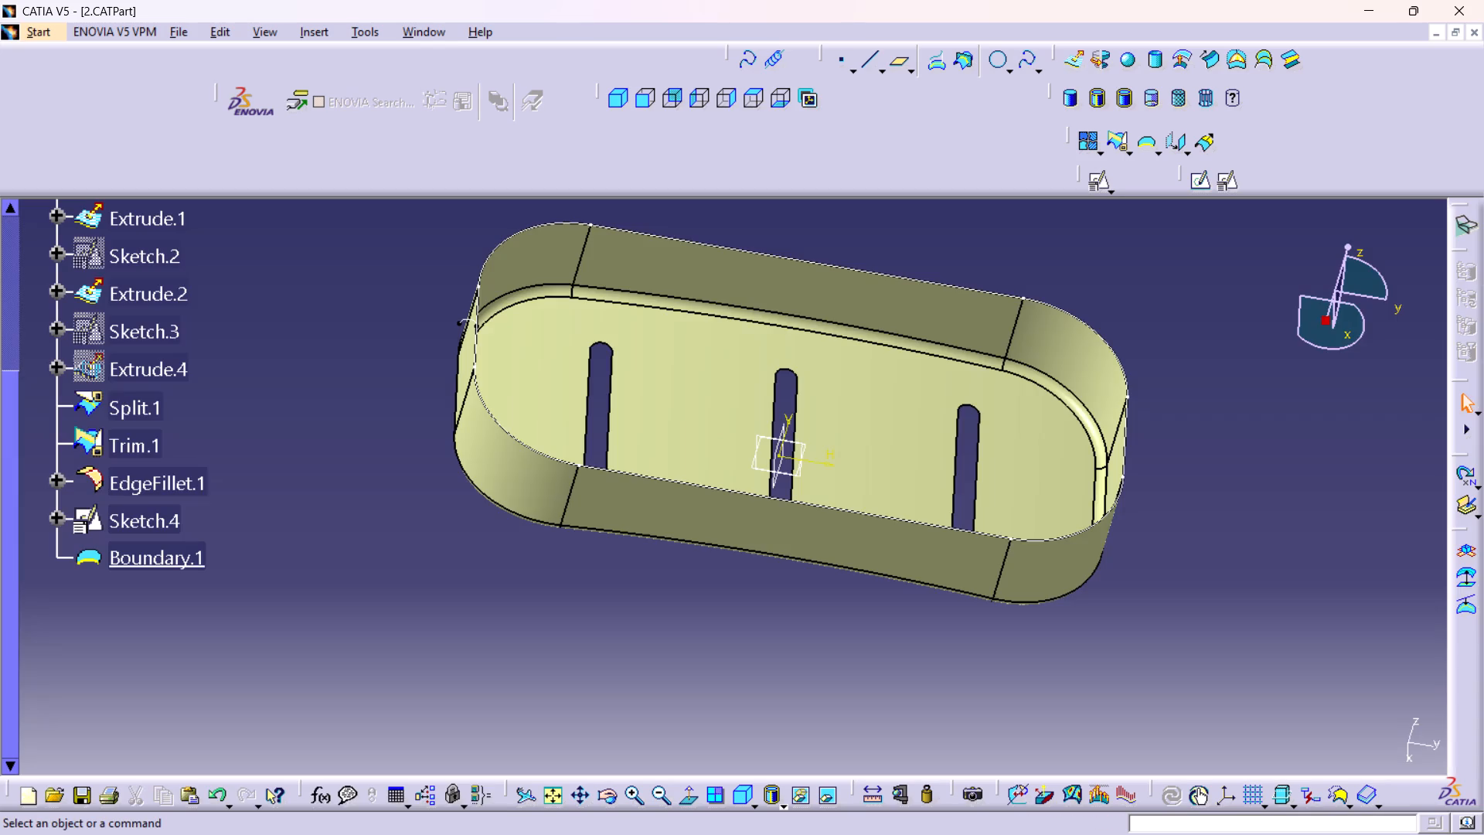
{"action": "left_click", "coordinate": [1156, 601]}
Examine up close how the half-circle profile meets the rim boundary at the tray's rounded end.
{"action": "middle_click_drag", "start_coordinate": [718, 598], "coordinate": [732, 481]}
{"action": "right_click_drag", "start_coordinate": [718, 598], "coordinate": [732, 481]}
{"action": "scroll", "coordinate": [420, 432], "scroll_direction": "down", "scroll_amount": 1}
{"action": "middle_click_drag", "start_coordinate": [420, 432], "coordinate": [395, 289]}
{"action": "right_click", "coordinate": [420, 432]}
{"action": "middle_click_drag", "start_coordinate": [394, 291], "coordinate": [1085, 403]}
{"action": "middle_click_drag", "start_coordinate": [853, 330], "coordinate": [803, 516]}
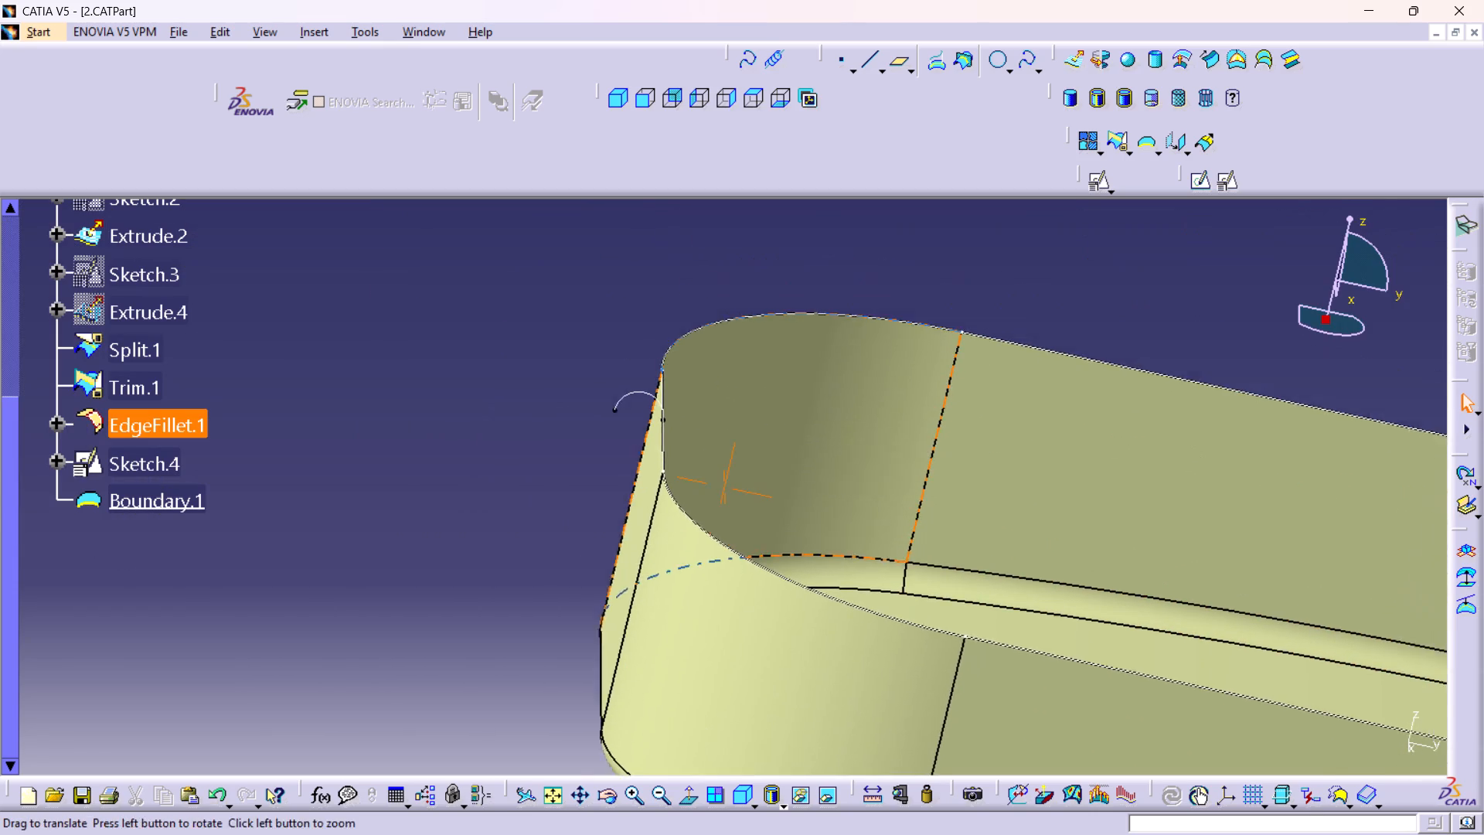
{"action": "middle_click_drag", "start_coordinate": [803, 516], "coordinate": [772, 582]}
{"action": "middle_click_drag", "start_coordinate": [568, 579], "coordinate": [555, 370]}
{"action": "right_click_drag", "start_coordinate": [568, 577], "coordinate": [564, 495]}
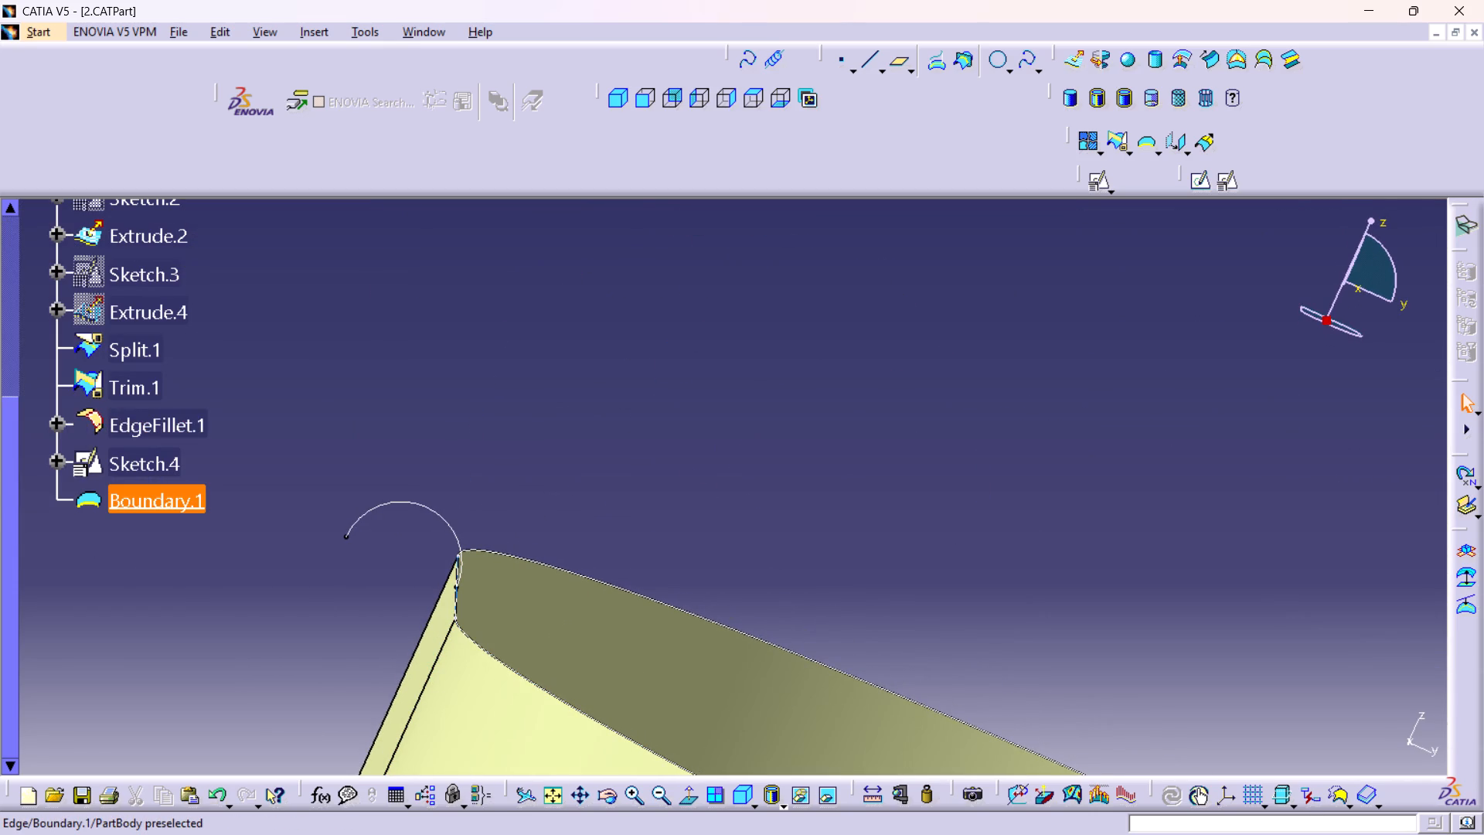
Open the half-circle profile's sketch, Sketch.4, for editing.
{"action": "middle_click_drag", "start_coordinate": [992, 318], "coordinate": [963, 509]}
{"action": "right_click", "coordinate": [992, 316]}
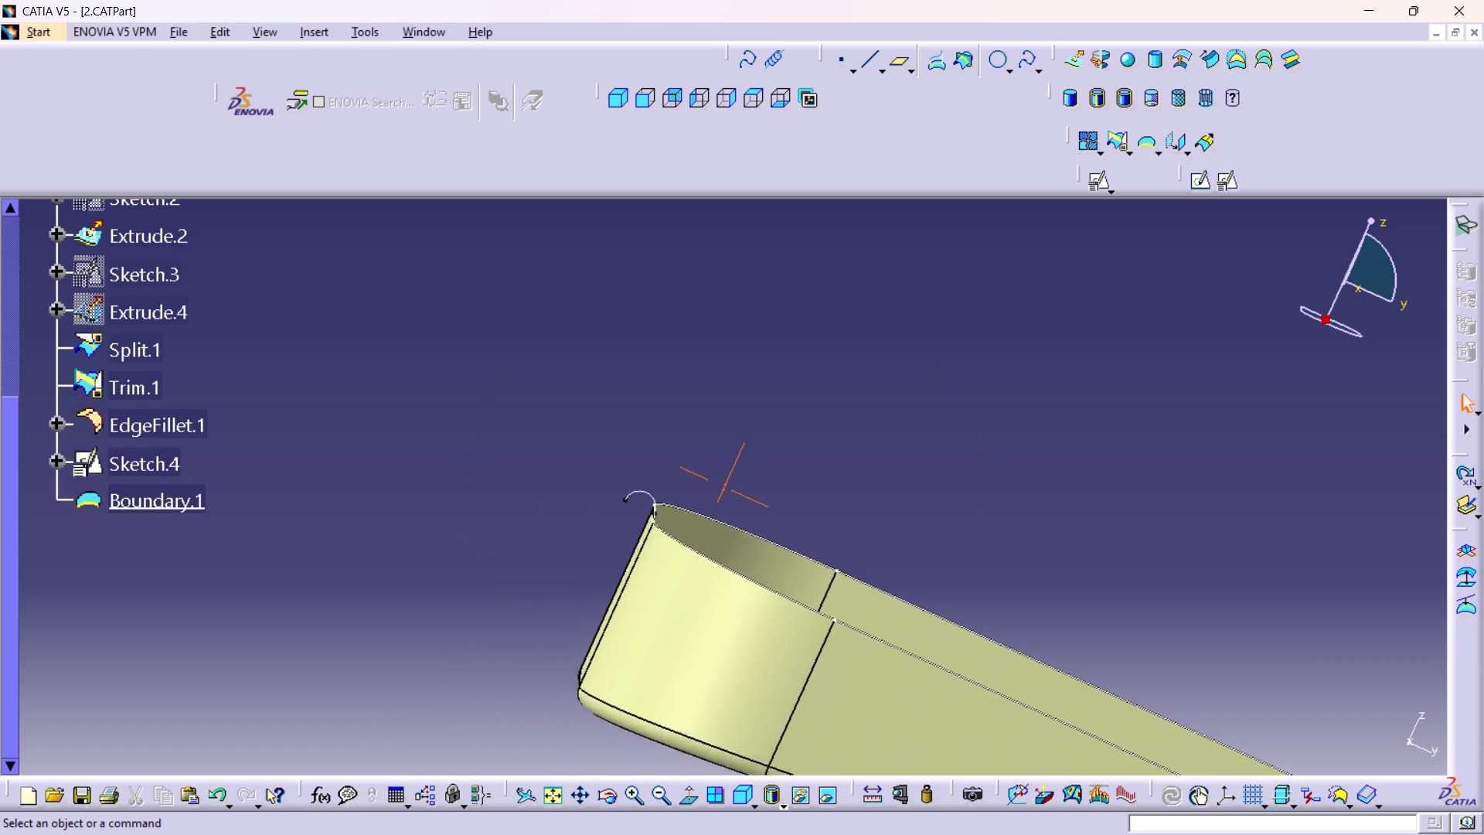
{"action": "middle_click_drag", "start_coordinate": [963, 509], "coordinate": [969, 518]}
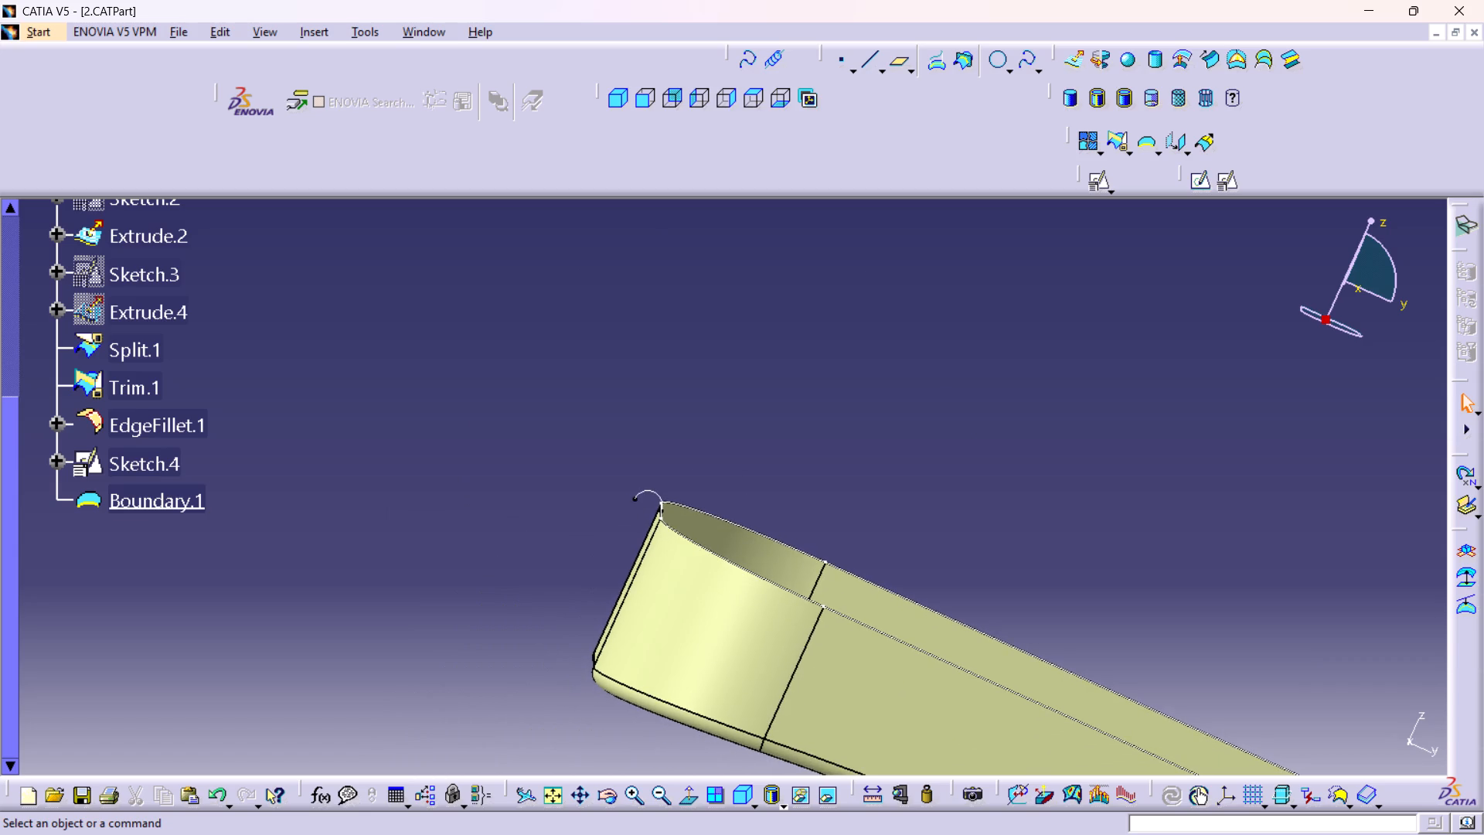
{"action": "double_click", "coordinate": [134, 454]}
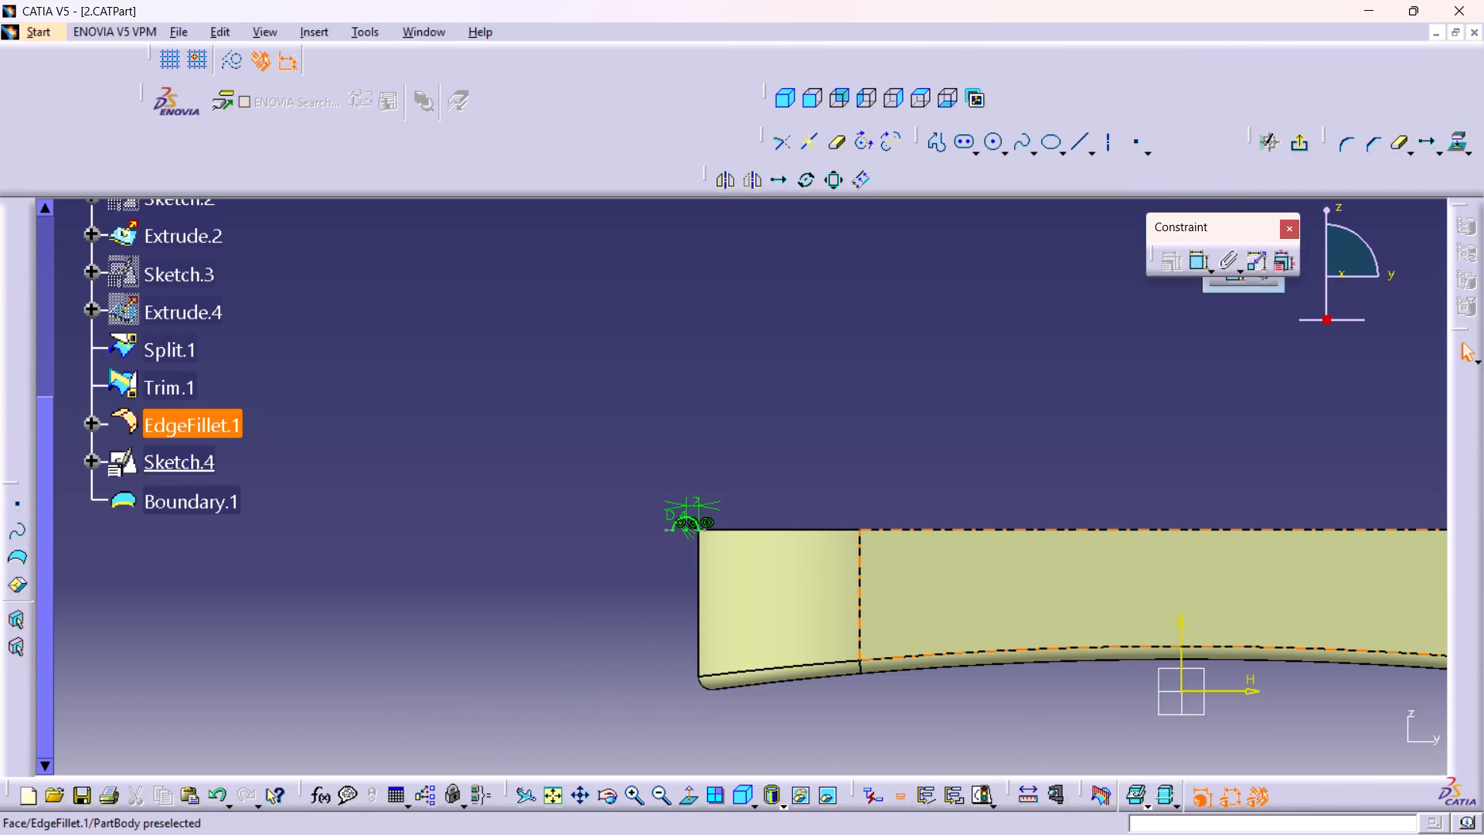
Examine, square to the sketch plane, how the half-circle's endpoint and its constraints line up with the wall's rim corner.
{"action": "left_click", "coordinate": [972, 530]}
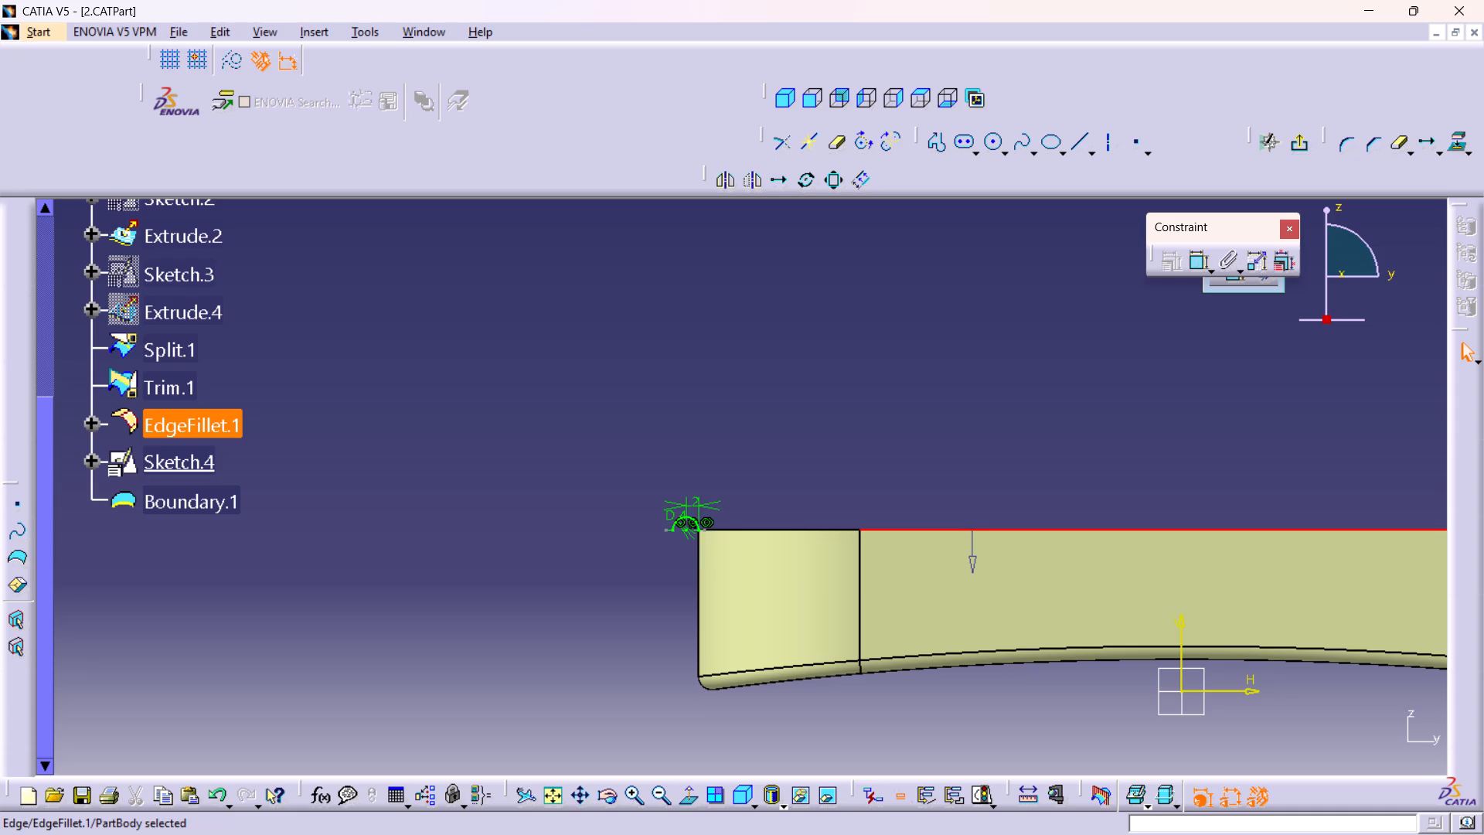
{"action": "left_click", "coordinate": [522, 454]}
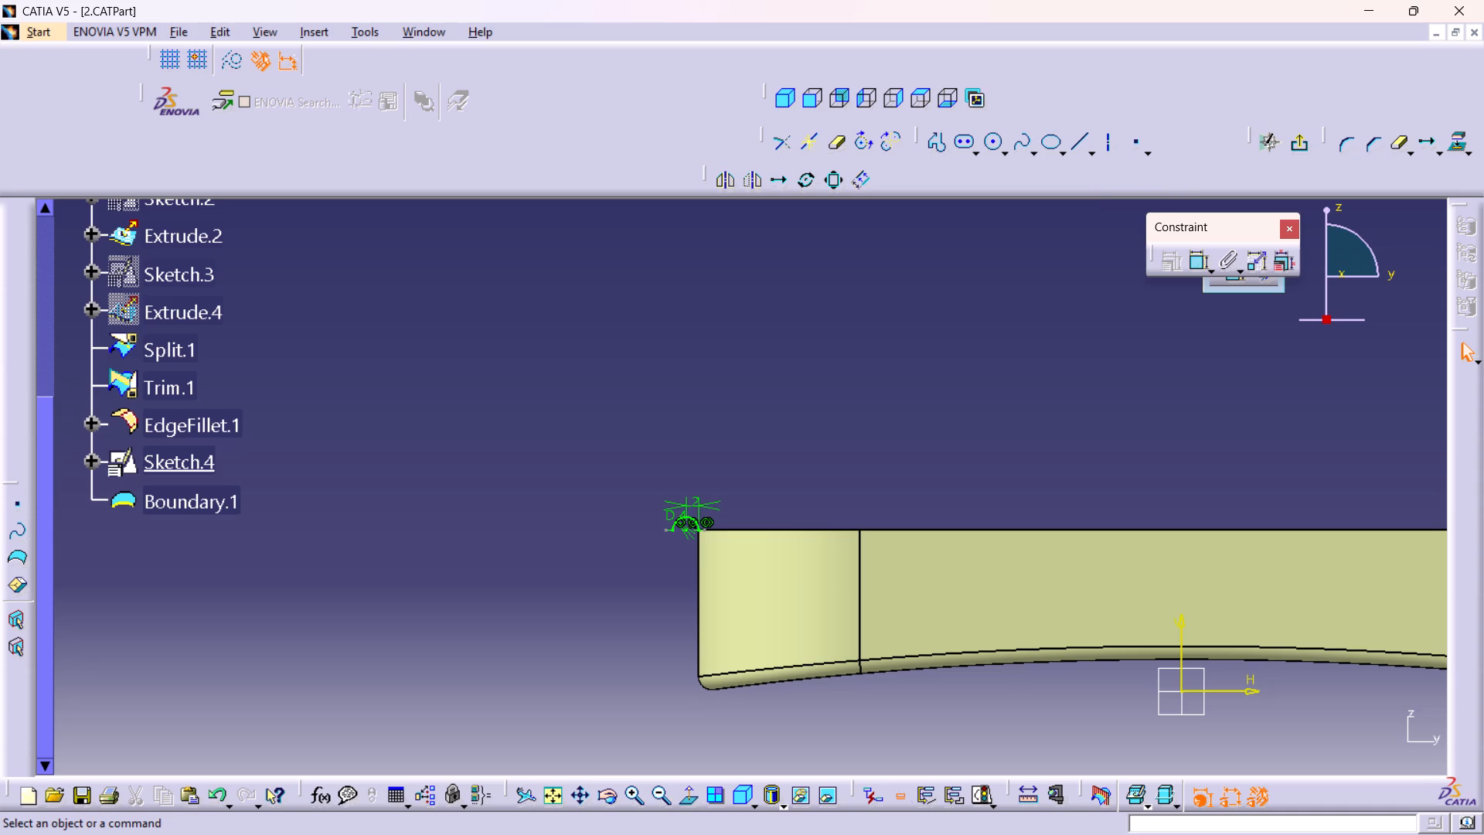
{"action": "middle_click_drag", "start_coordinate": [870, 586], "coordinate": [768, 325]}
{"action": "right_click", "coordinate": [867, 587]}
{"action": "middle_click_drag", "start_coordinate": [684, 544], "coordinate": [666, 321]}
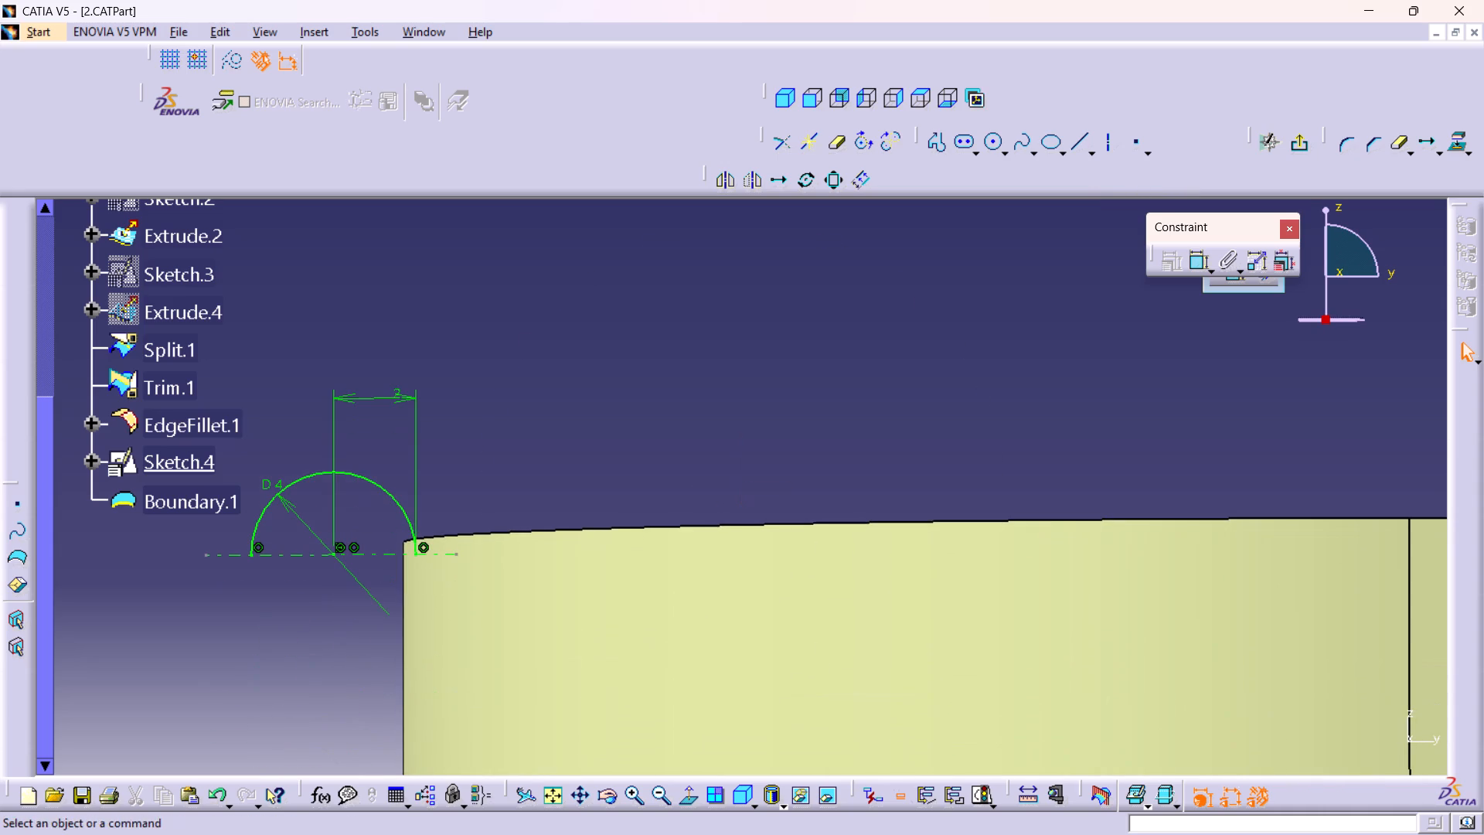
{"action": "left_click", "coordinate": [691, 801]}
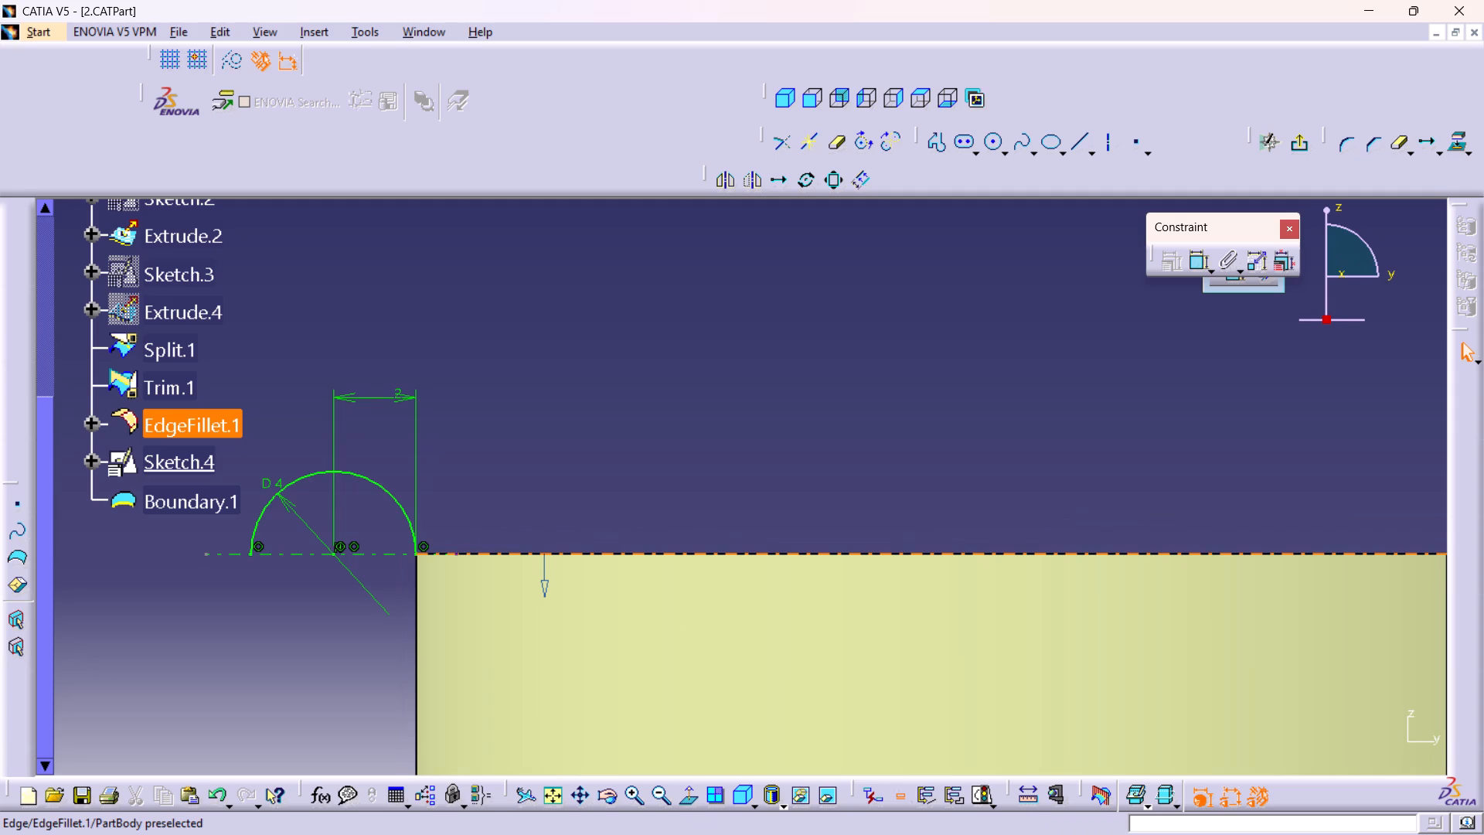
{"action": "scroll", "coordinate": [867, 552], "scroll_direction": "up", "scroll_amount": 1}
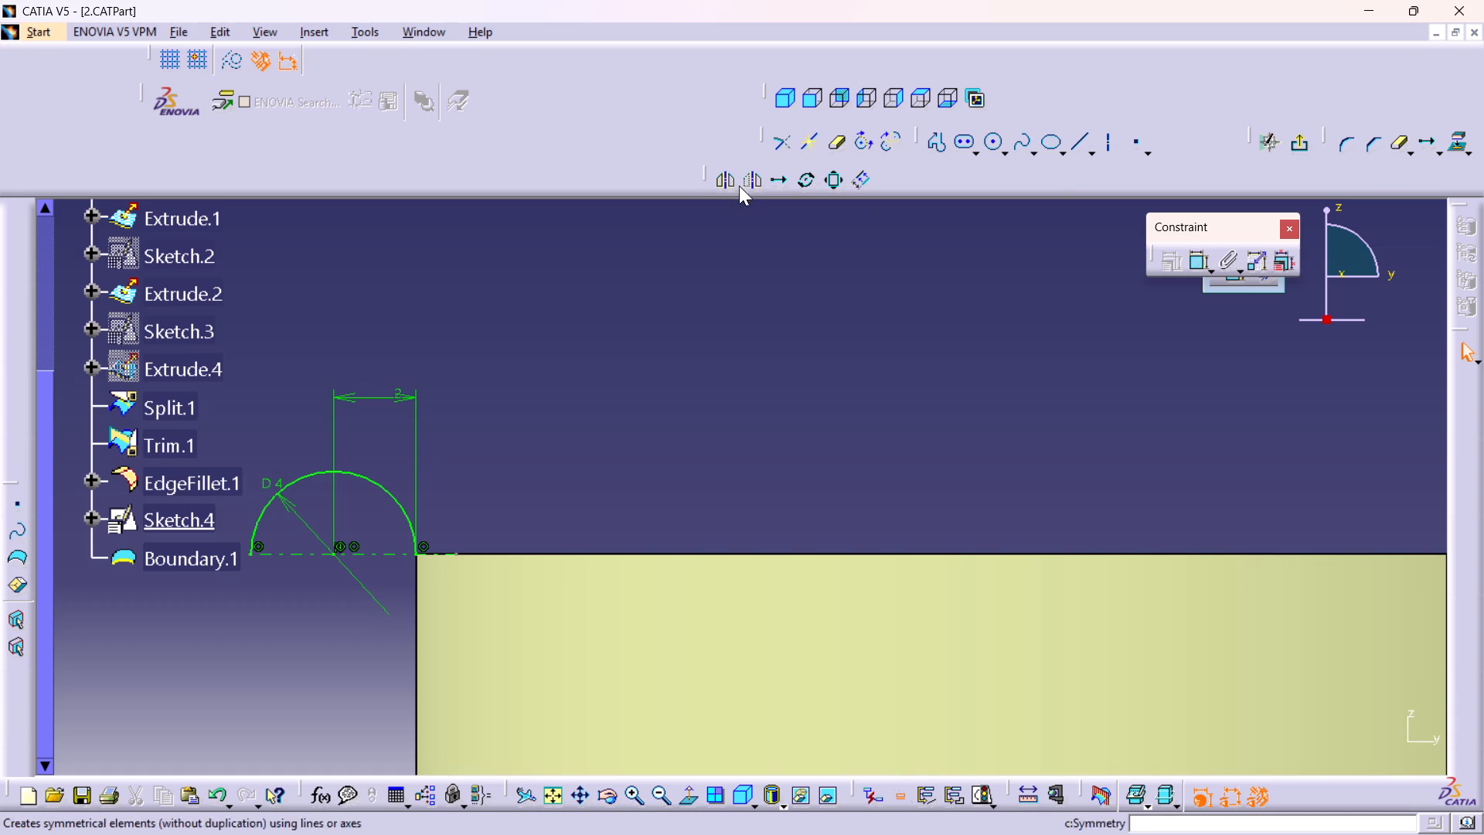
Examine in an isometric view where the half-circle profile sits along the rim of the whole tray.
{"action": "left_click", "coordinate": [777, 105]}
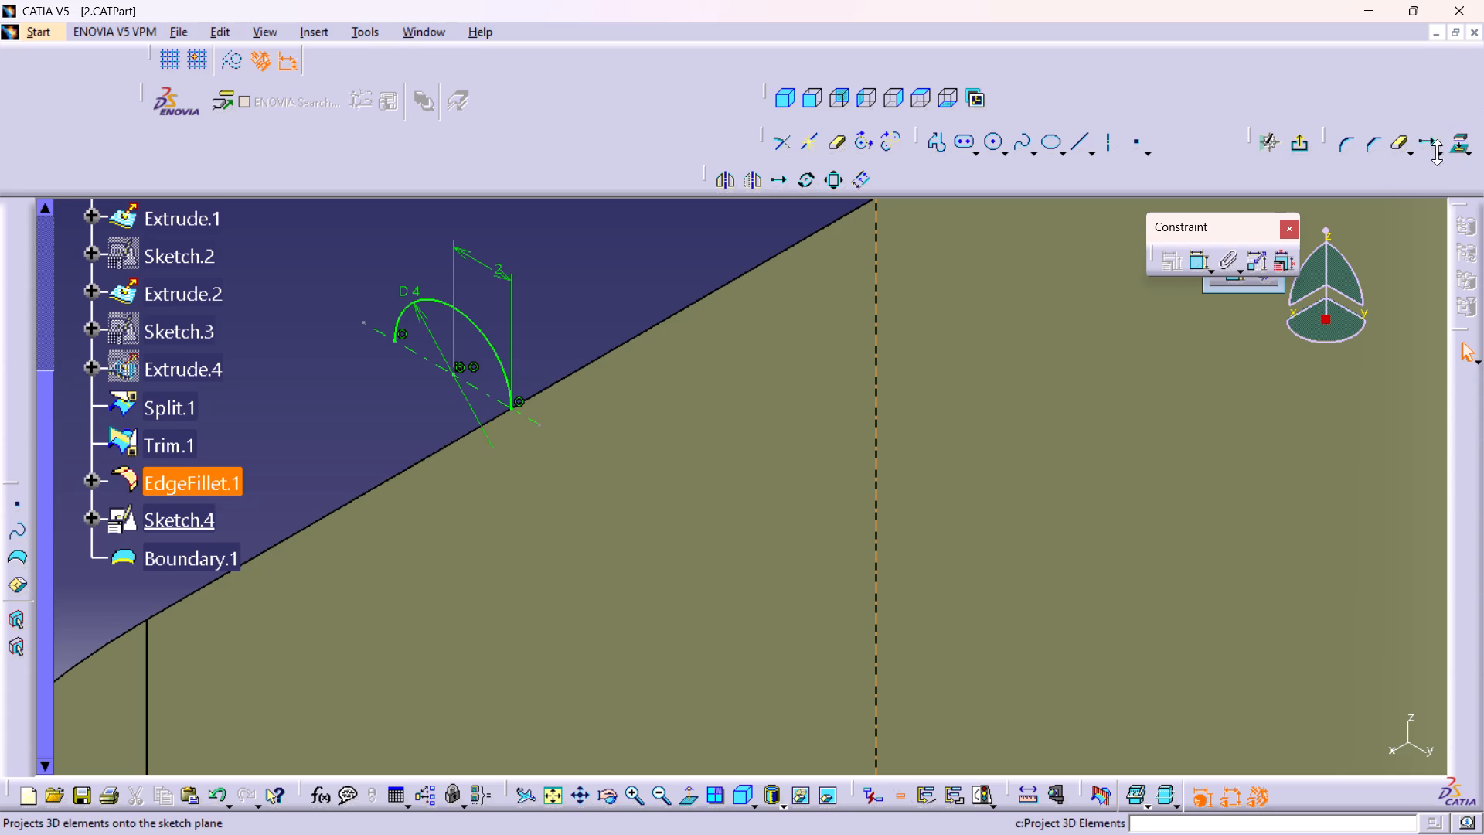
{"action": "middle_click_drag", "start_coordinate": [801, 439], "coordinate": [927, 654]}
{"action": "right_click", "coordinate": [801, 439]}
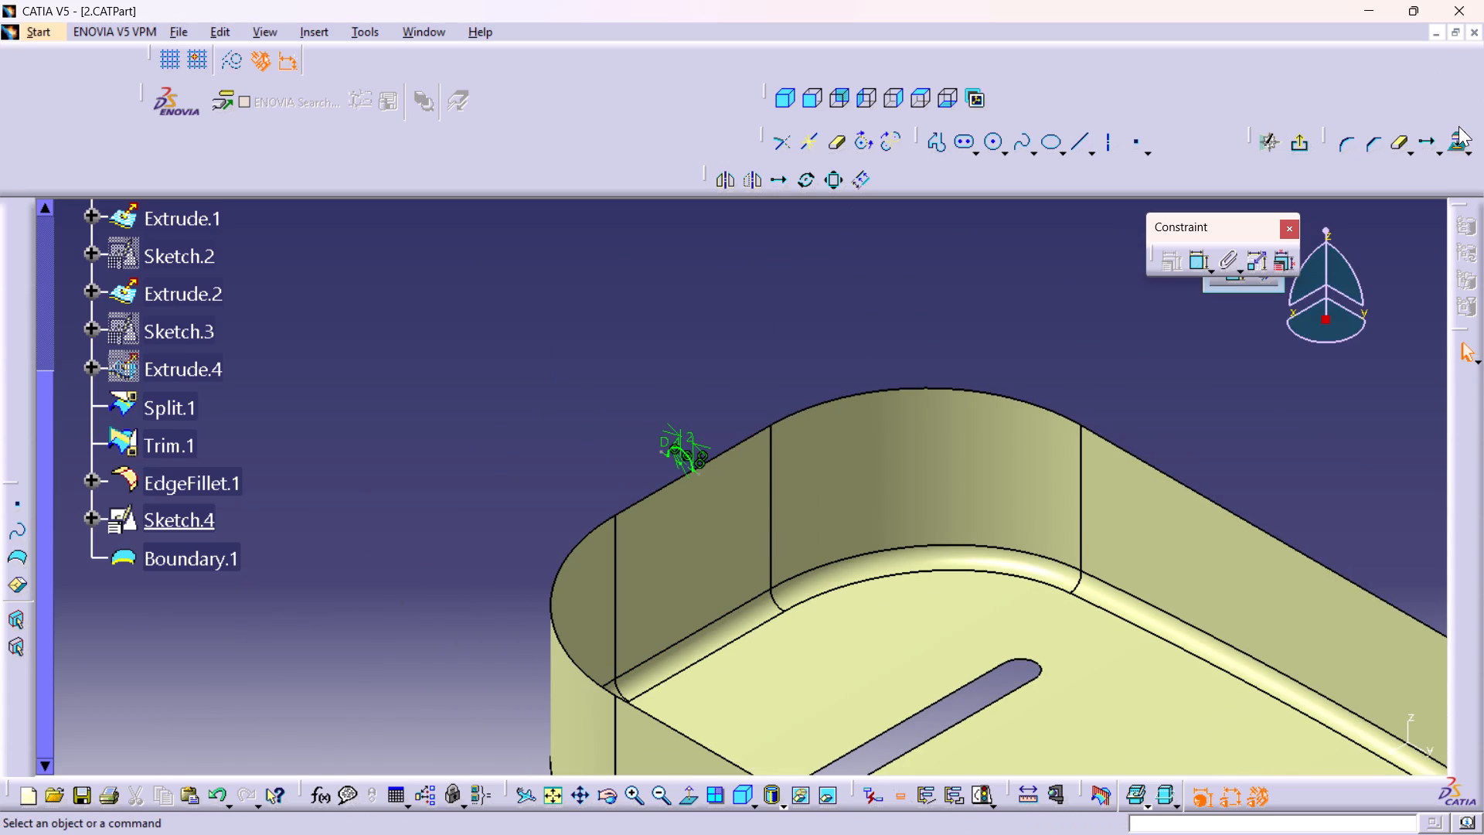
{"action": "middle_click_drag", "start_coordinate": [744, 572], "coordinate": [764, 655]}
{"action": "right_click", "coordinate": [744, 572]}
{"action": "right_click", "coordinate": [738, 553]}
{"action": "middle_click_drag", "start_coordinate": [868, 625], "coordinate": [594, 540]}
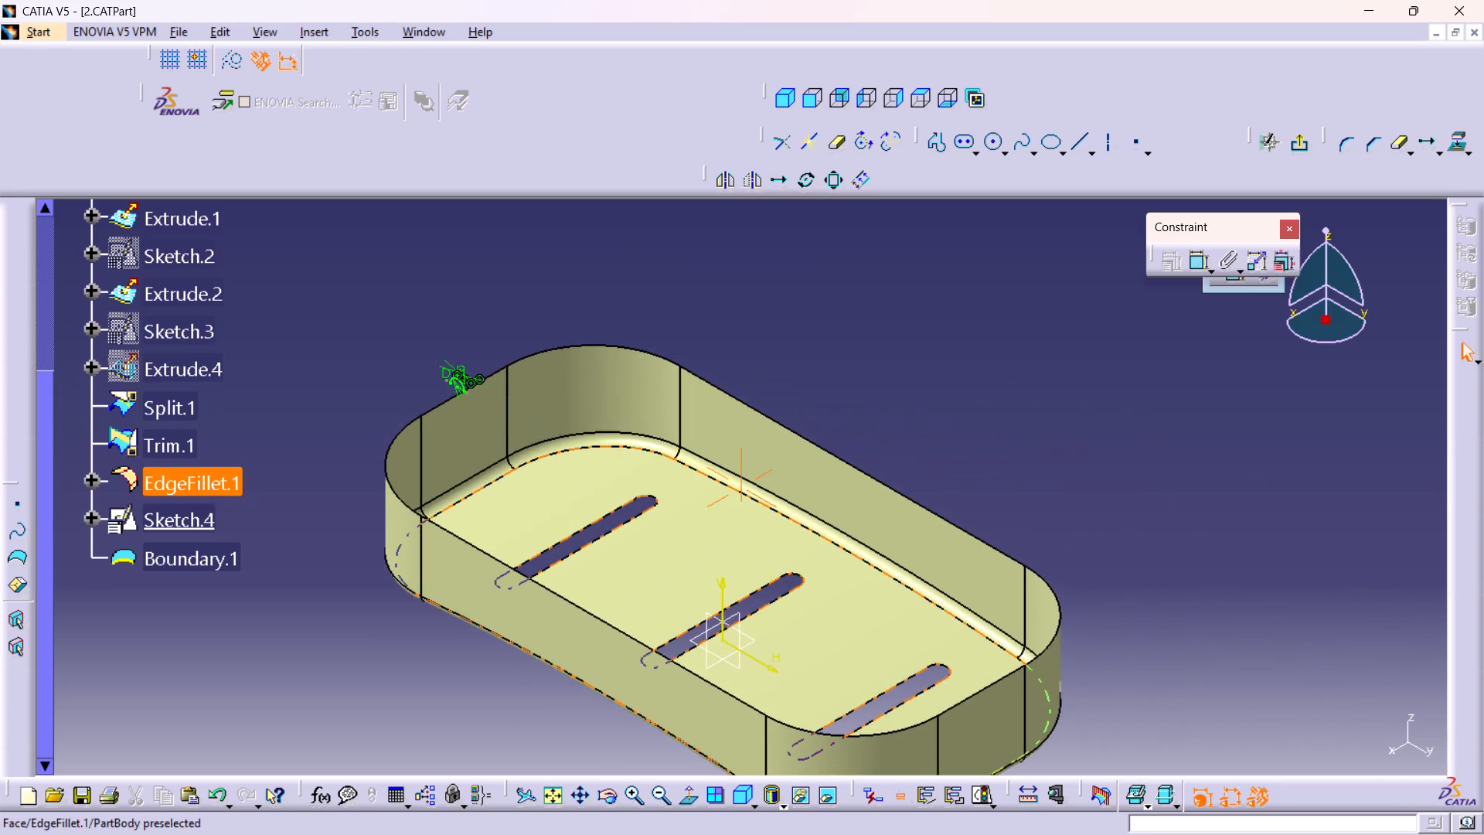
{"action": "middle_click_drag", "start_coordinate": [594, 540], "coordinate": [561, 507]}
{"action": "right_click", "coordinate": [584, 540]}
{"action": "left_click", "coordinate": [1014, 465]}
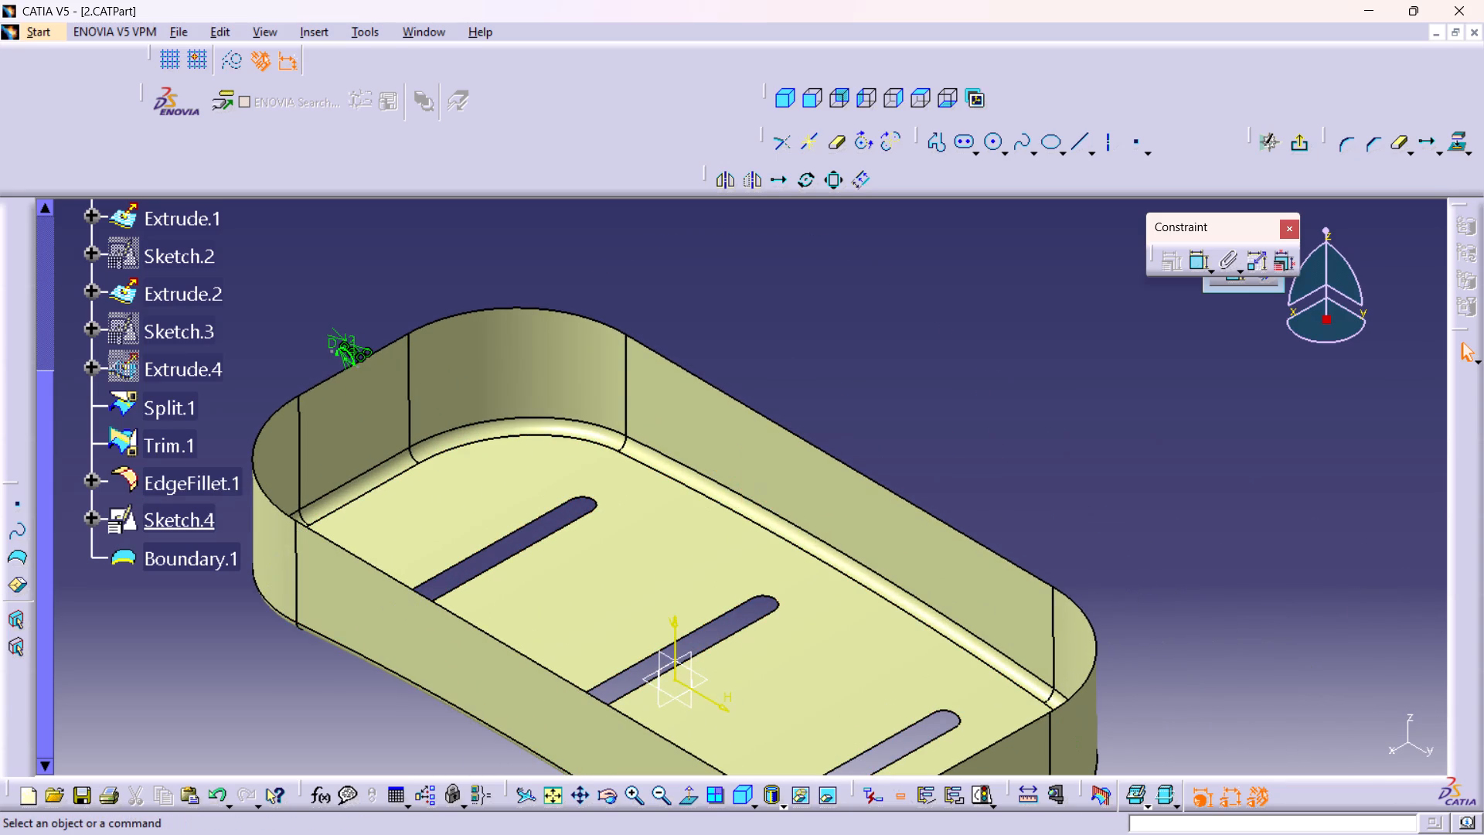
{"action": "middle_click_drag", "start_coordinate": [883, 360], "coordinate": [898, 424]}
{"action": "right_click", "coordinate": [883, 360]}
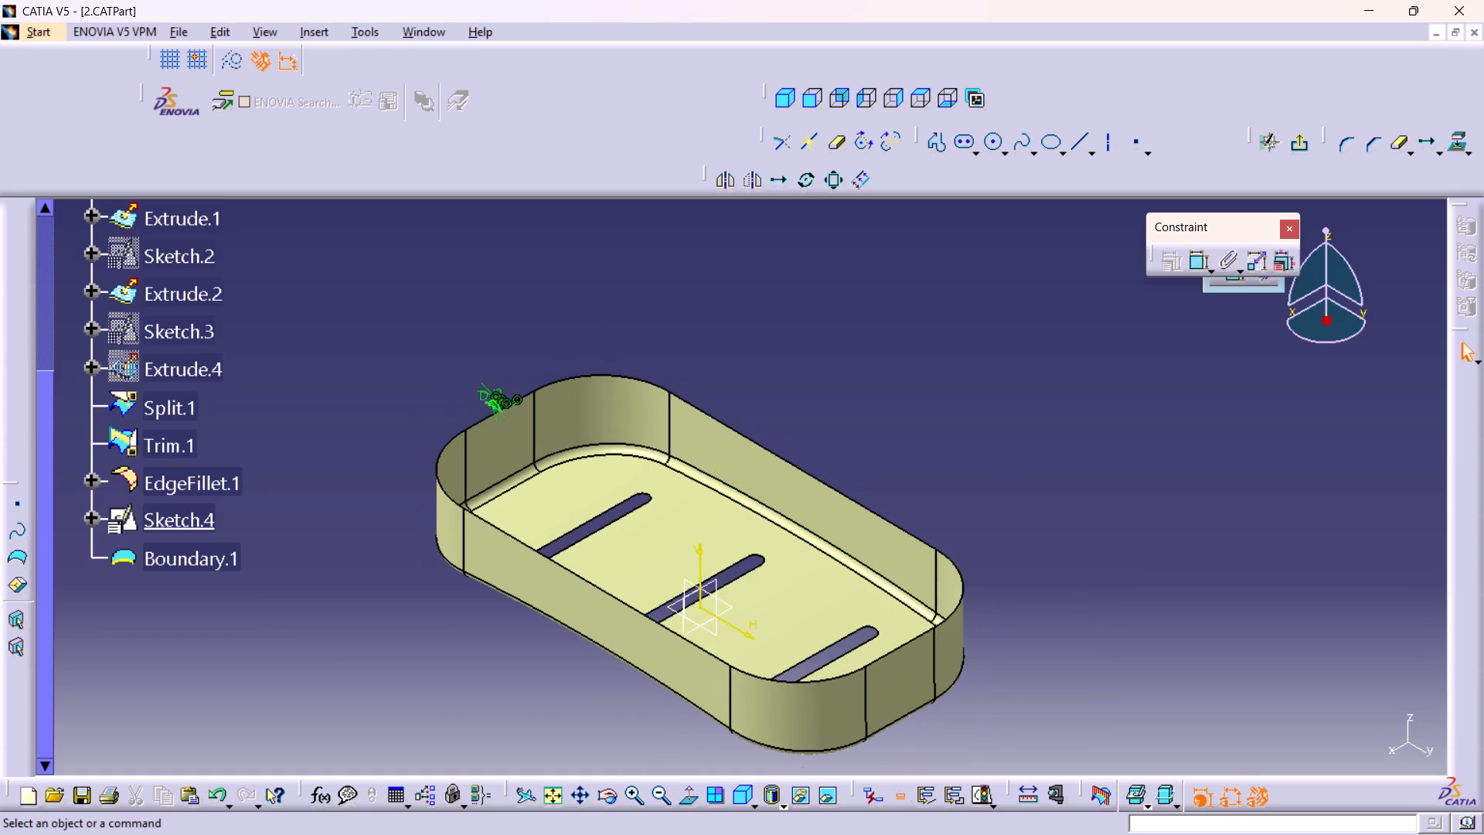
{"action": "middle_click_drag", "start_coordinate": [876, 402], "coordinate": [889, 407]}
{"action": "right_click", "coordinate": [876, 402]}
{"action": "right_click", "coordinate": [874, 385]}
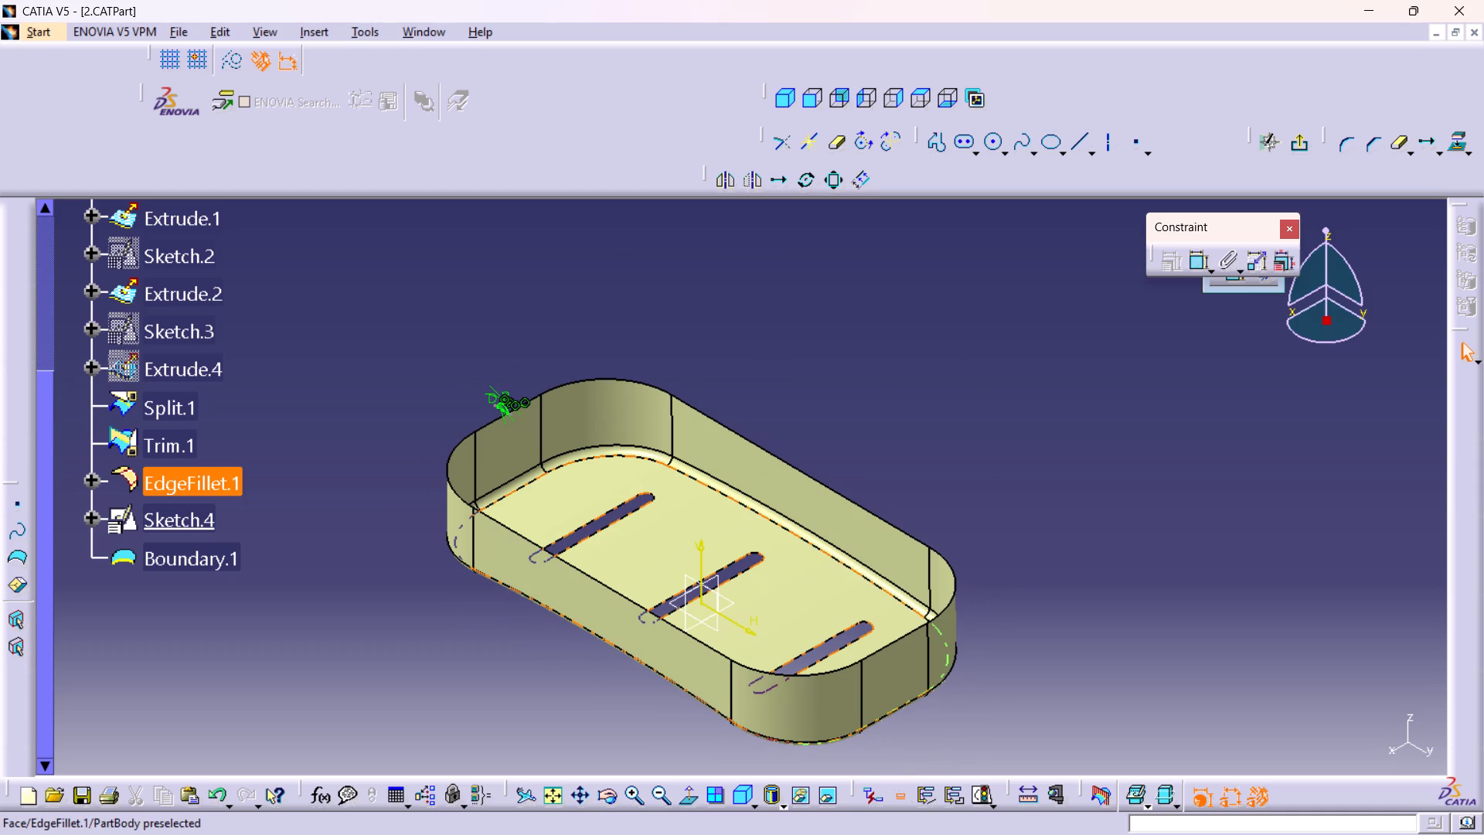
Examine close up in the isometric view how the half-circle's endpoint meets the straight rim edge on the tray's short side.
{"action": "middle_click_drag", "start_coordinate": [502, 400], "coordinate": [445, 276]}
{"action": "right_click", "coordinate": [502, 400]}
{"action": "middle_click_drag", "start_coordinate": [294, 454], "coordinate": [1038, 551]}
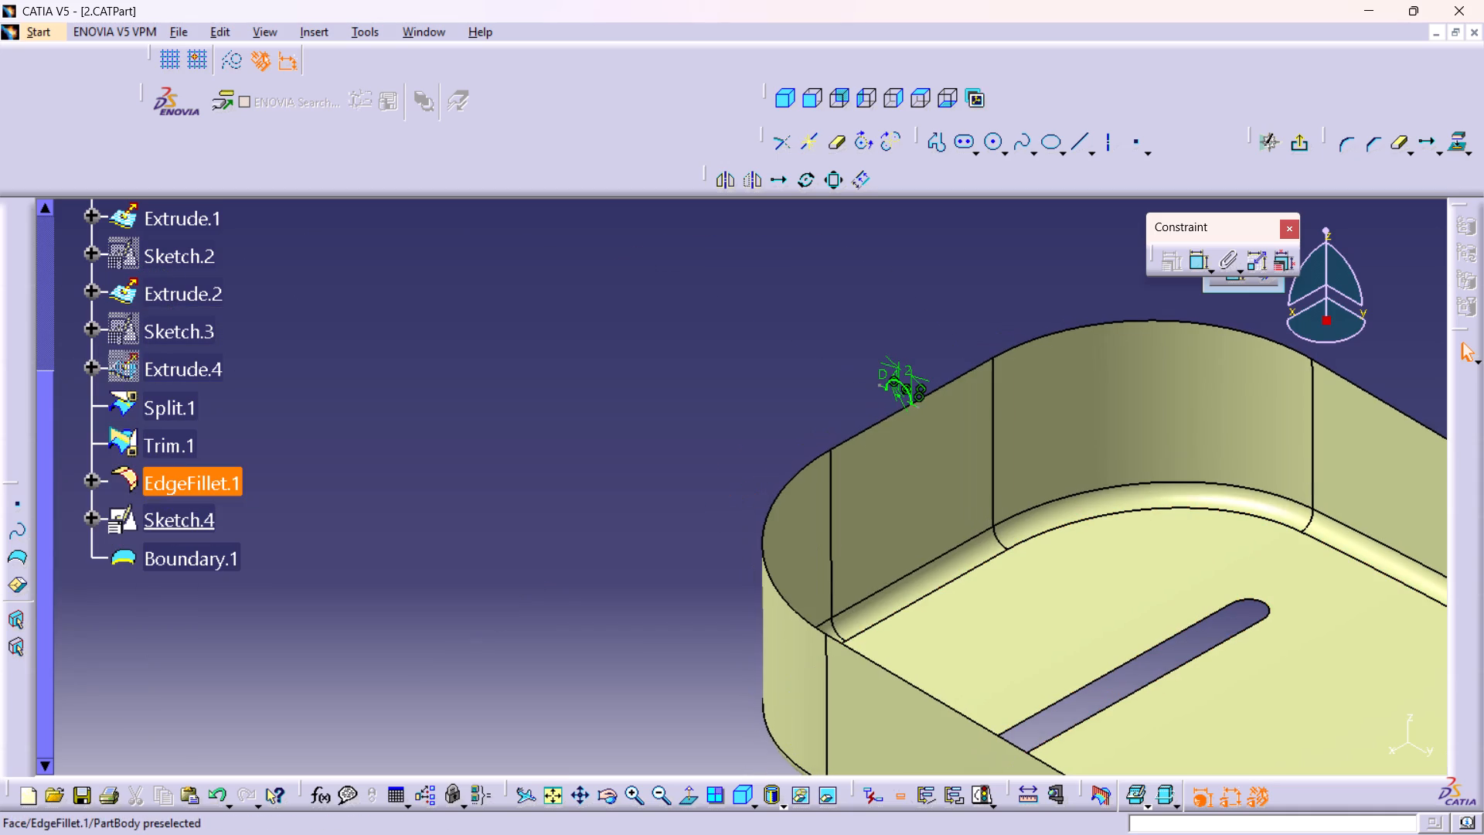
{"action": "middle_click_drag", "start_coordinate": [882, 438], "coordinate": [881, 304]}
{"action": "right_click", "coordinate": [882, 438]}
{"action": "middle_click_drag", "start_coordinate": [999, 351], "coordinate": [529, 649]}
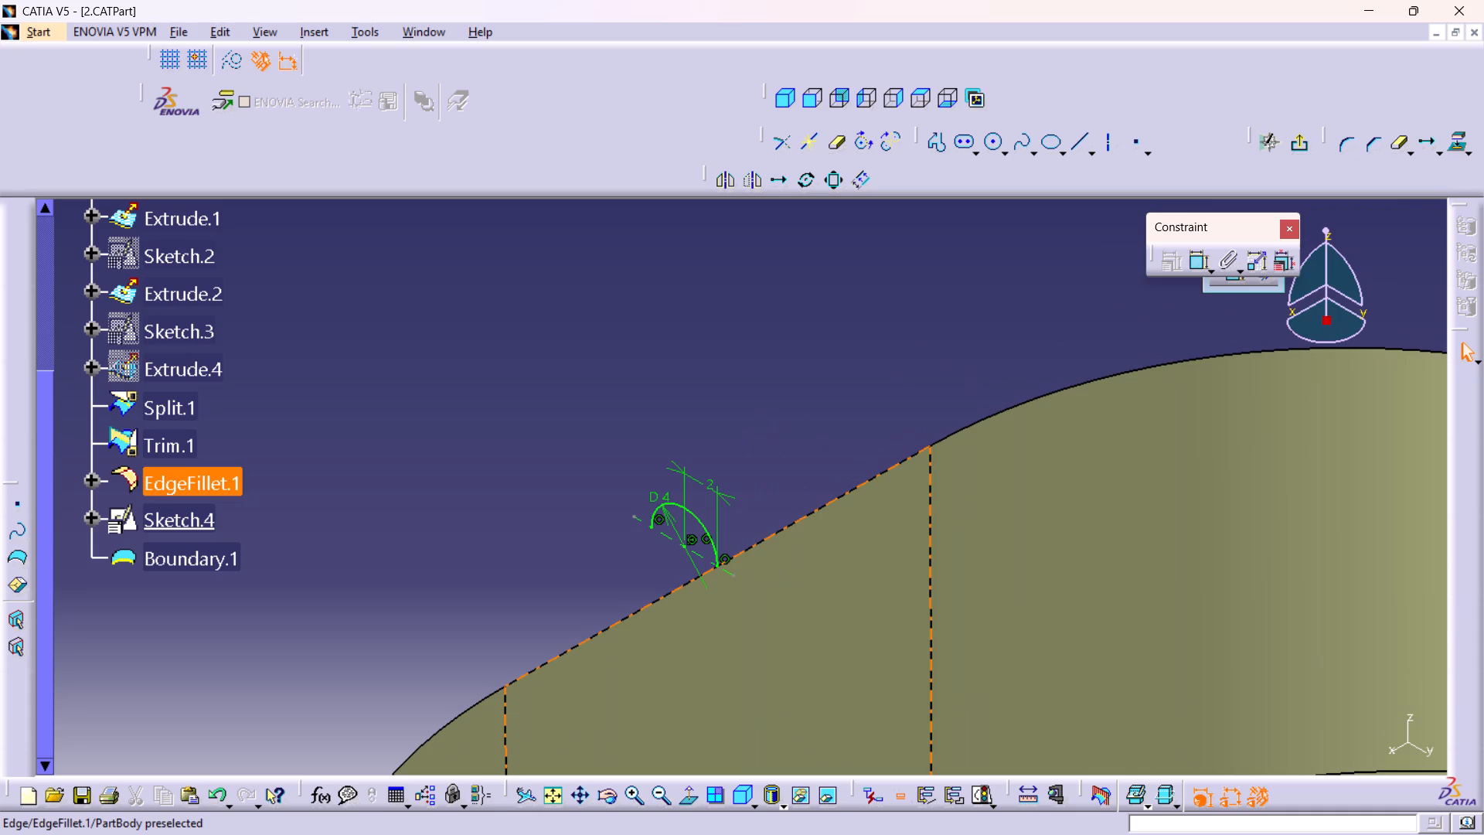
{"action": "middle_click_drag", "start_coordinate": [672, 671], "coordinate": [701, 462]}
{"action": "right_click", "coordinate": [672, 669]}
{"action": "middle_click_drag", "start_coordinate": [672, 713], "coordinate": [567, 281]}
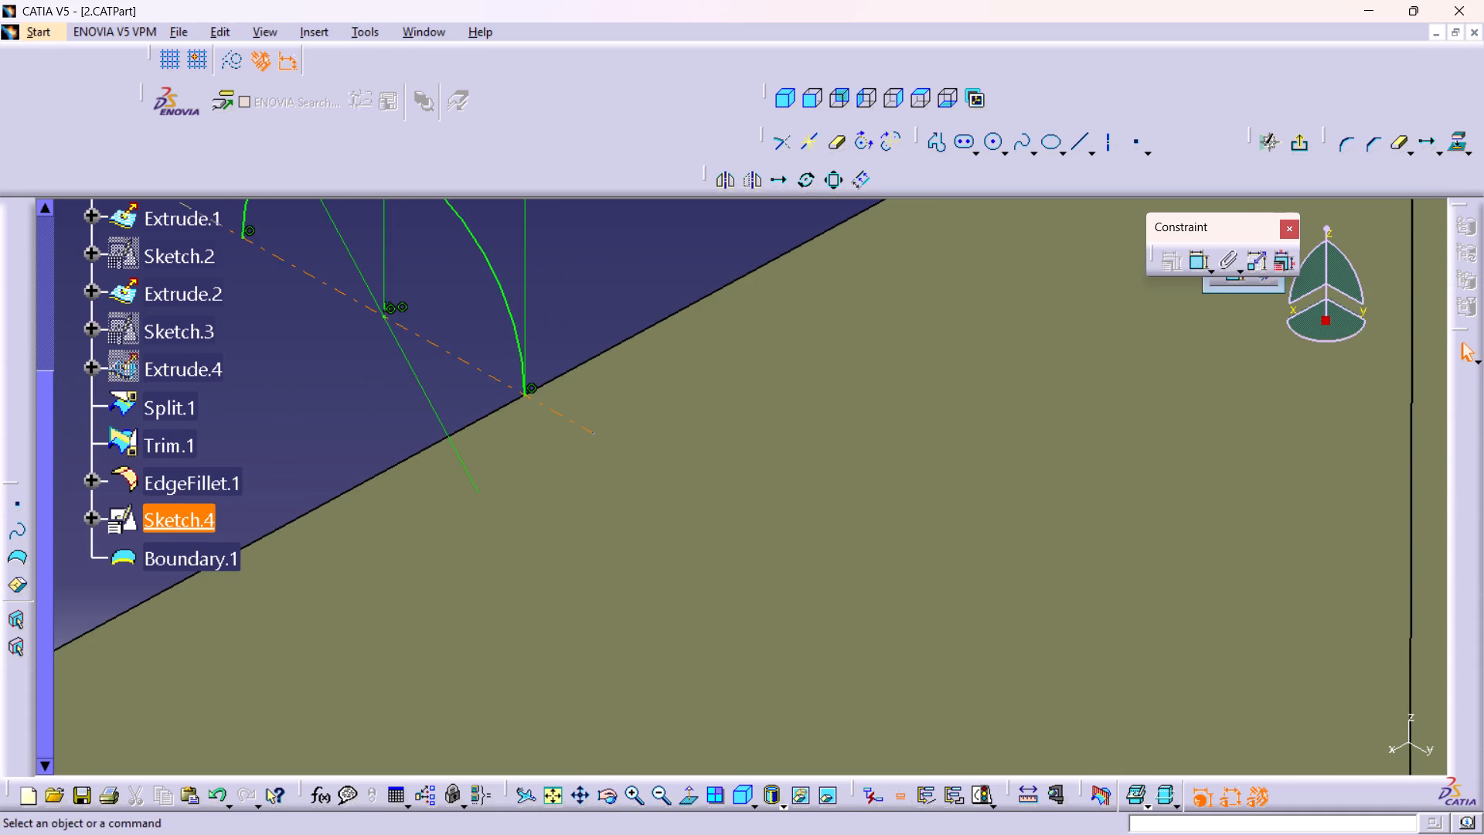
{"action": "middle_click_drag", "start_coordinate": [407, 499], "coordinate": [398, 446]}
{"action": "right_click", "coordinate": [407, 499]}
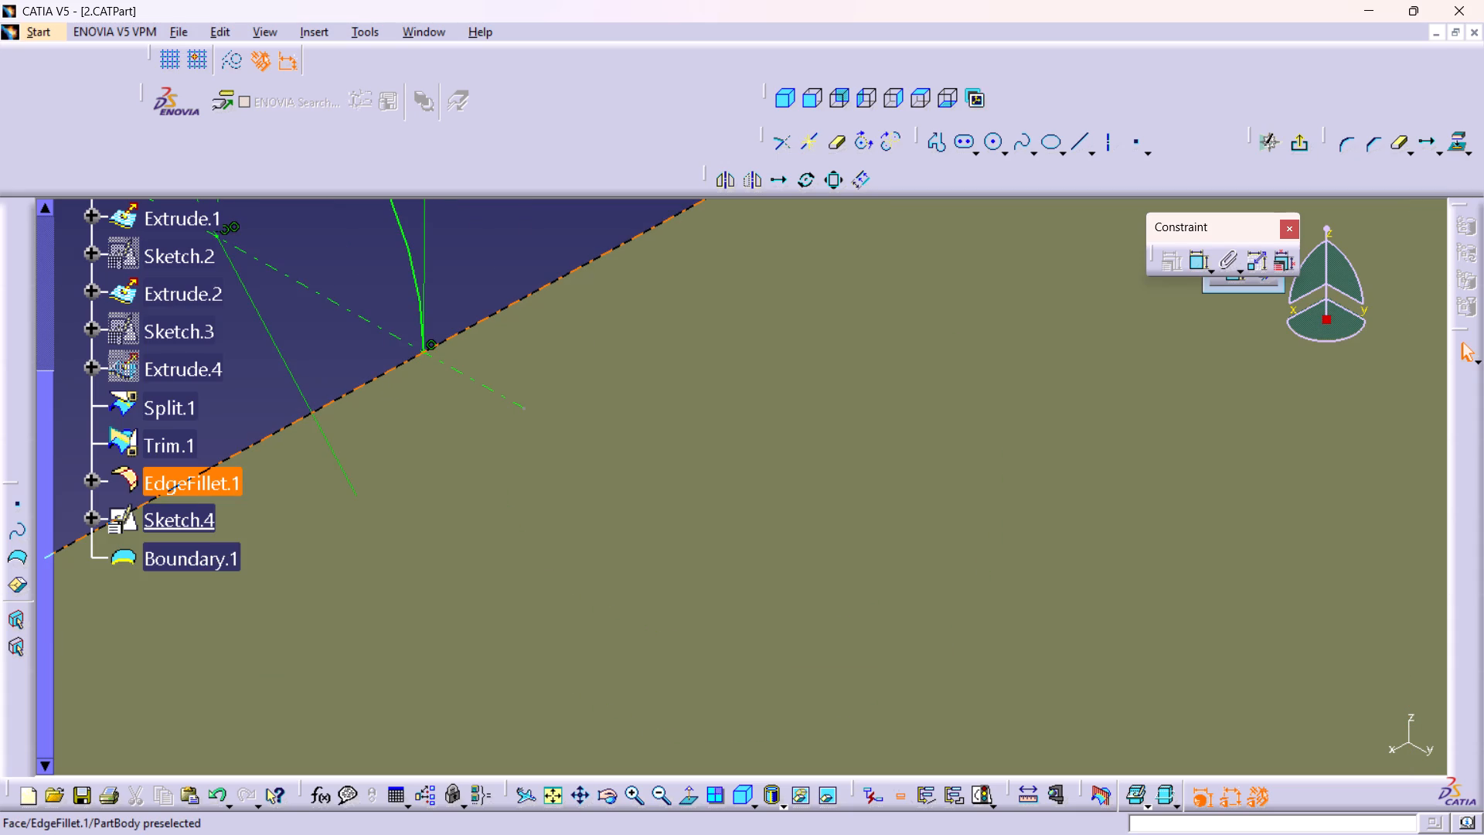
{"action": "scroll", "coordinate": [431, 492], "scroll_direction": "up", "scroll_amount": 1}
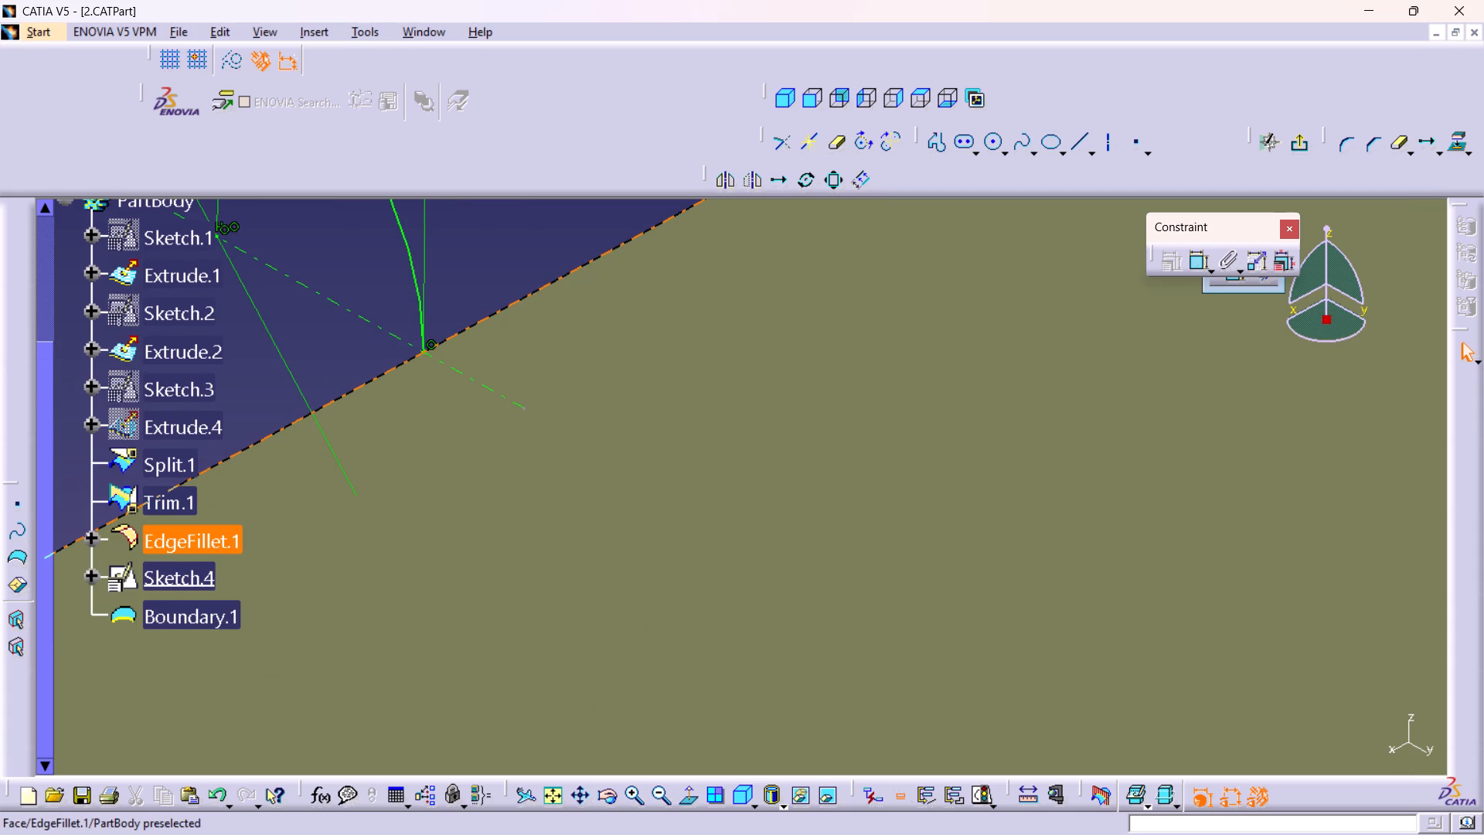
{"action": "middle_click_drag", "start_coordinate": [397, 366], "coordinate": [351, 262]}
{"action": "right_click", "coordinate": [397, 366]}
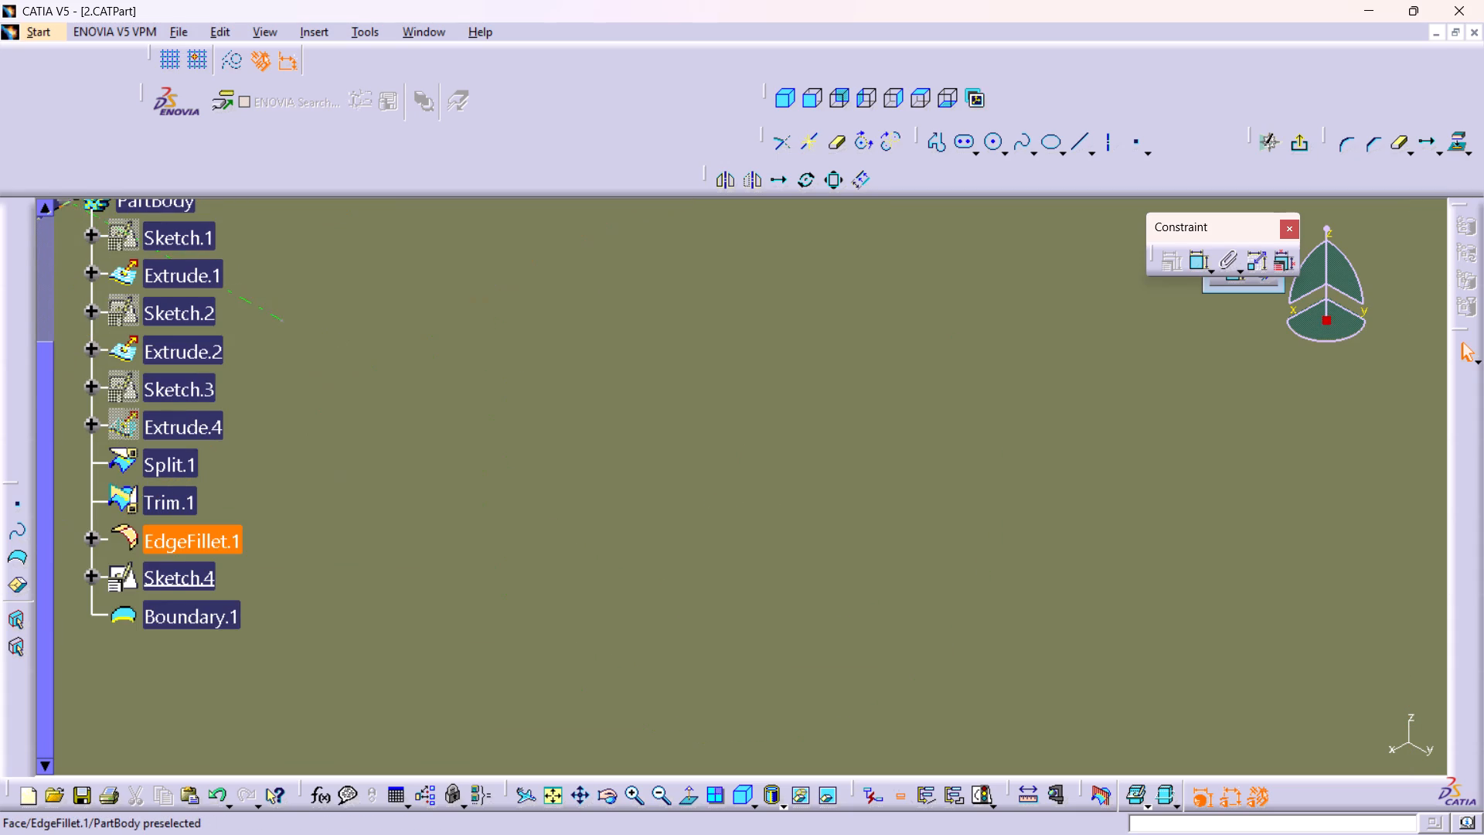
{"action": "middle_click_drag", "start_coordinate": [526, 422], "coordinate": [890, 578]}
{"action": "middle_click_drag", "start_coordinate": [390, 544], "coordinate": [645, 734]}
{"action": "middle_click_drag", "start_coordinate": [569, 533], "coordinate": [657, 704]}
{"action": "right_click", "coordinate": [569, 533]}
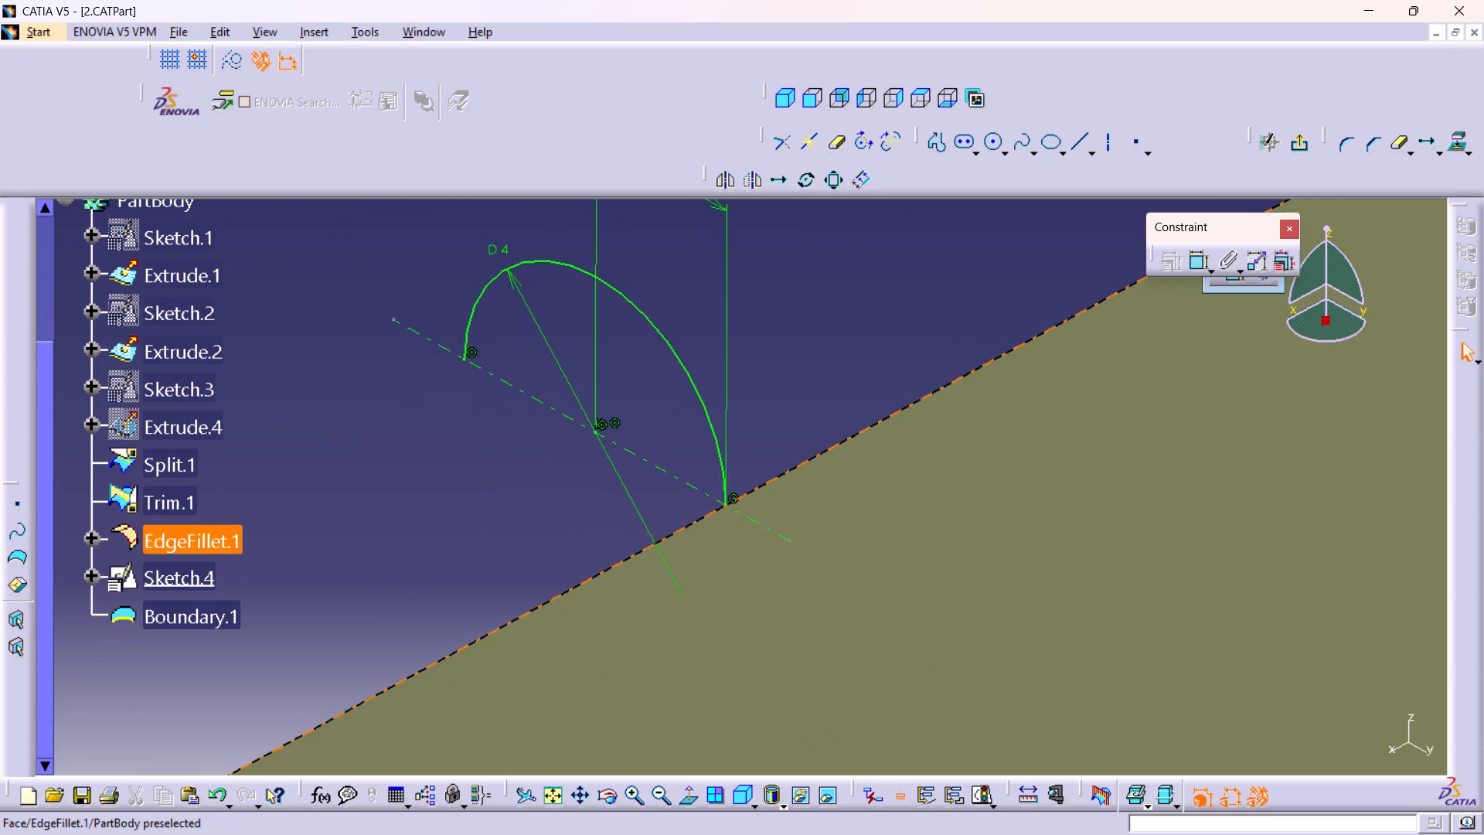
{"action": "middle_click_drag", "start_coordinate": [600, 492], "coordinate": [634, 615]}
{"action": "right_click", "coordinate": [599, 490]}
{"action": "middle_click_drag", "start_coordinate": [597, 540], "coordinate": [565, 387]}
{"action": "right_click", "coordinate": [597, 540]}
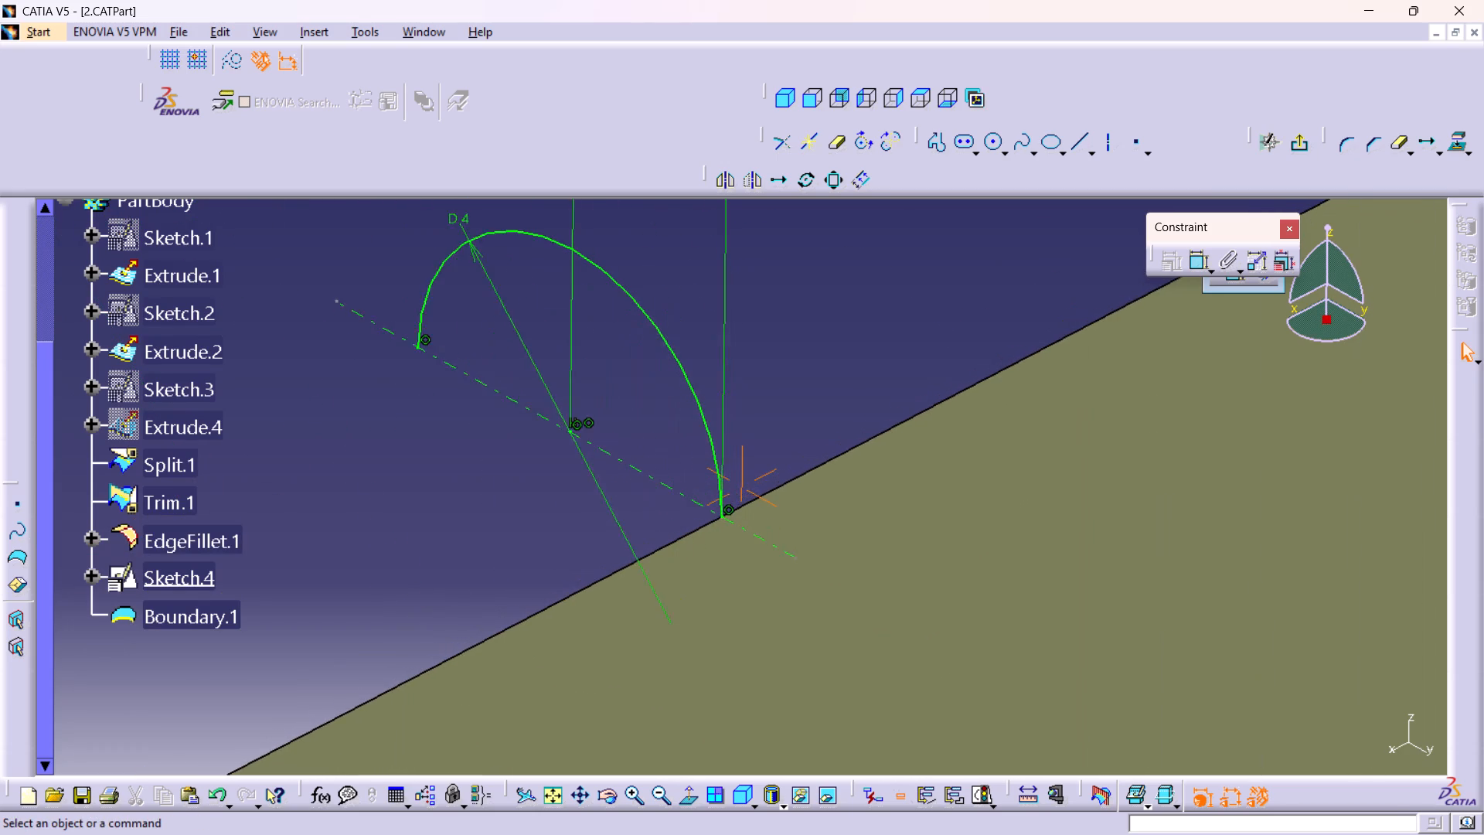
{"action": "middle_click_drag", "start_coordinate": [565, 387], "coordinate": [565, 379]}
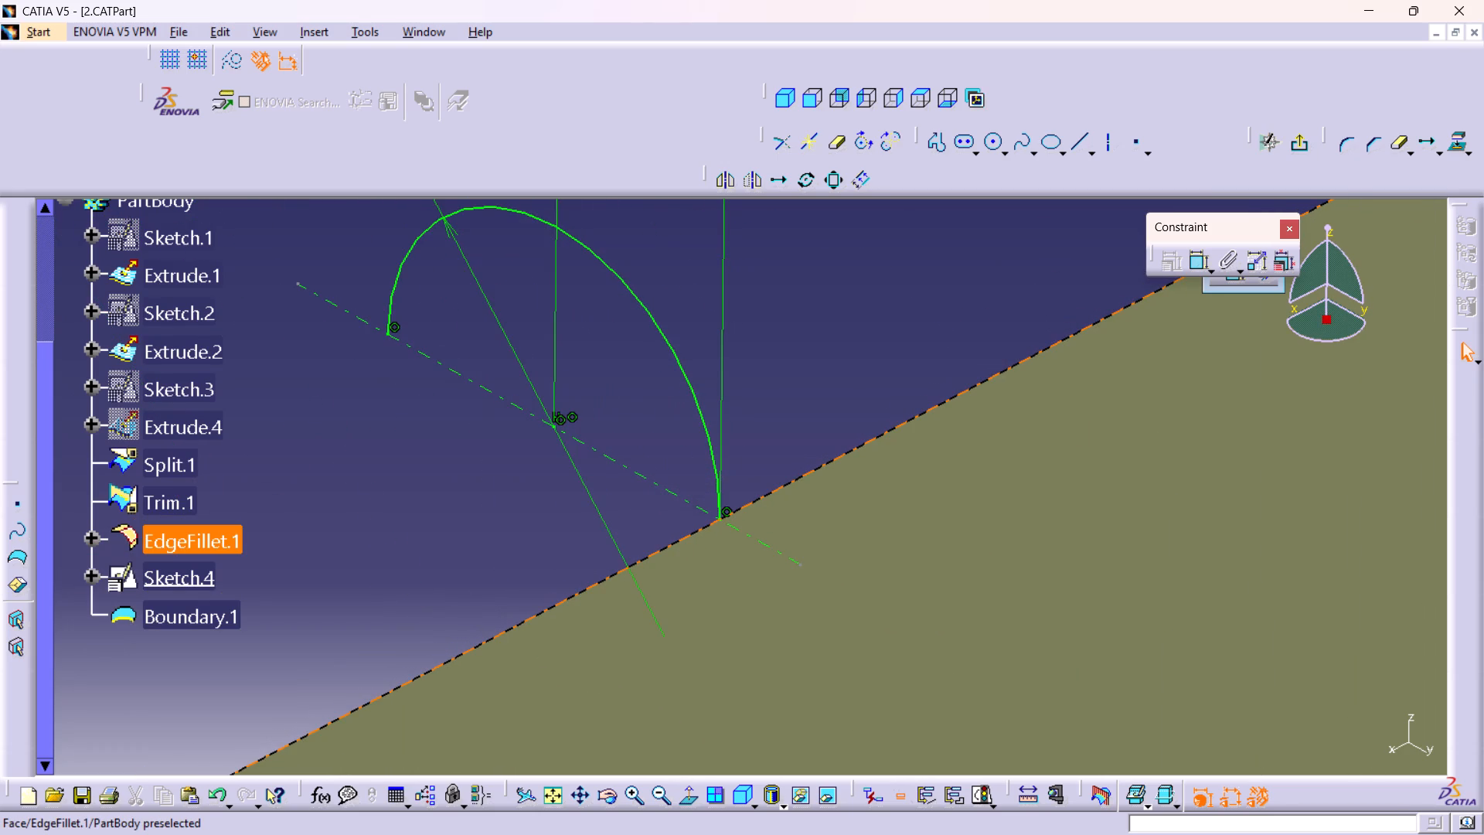
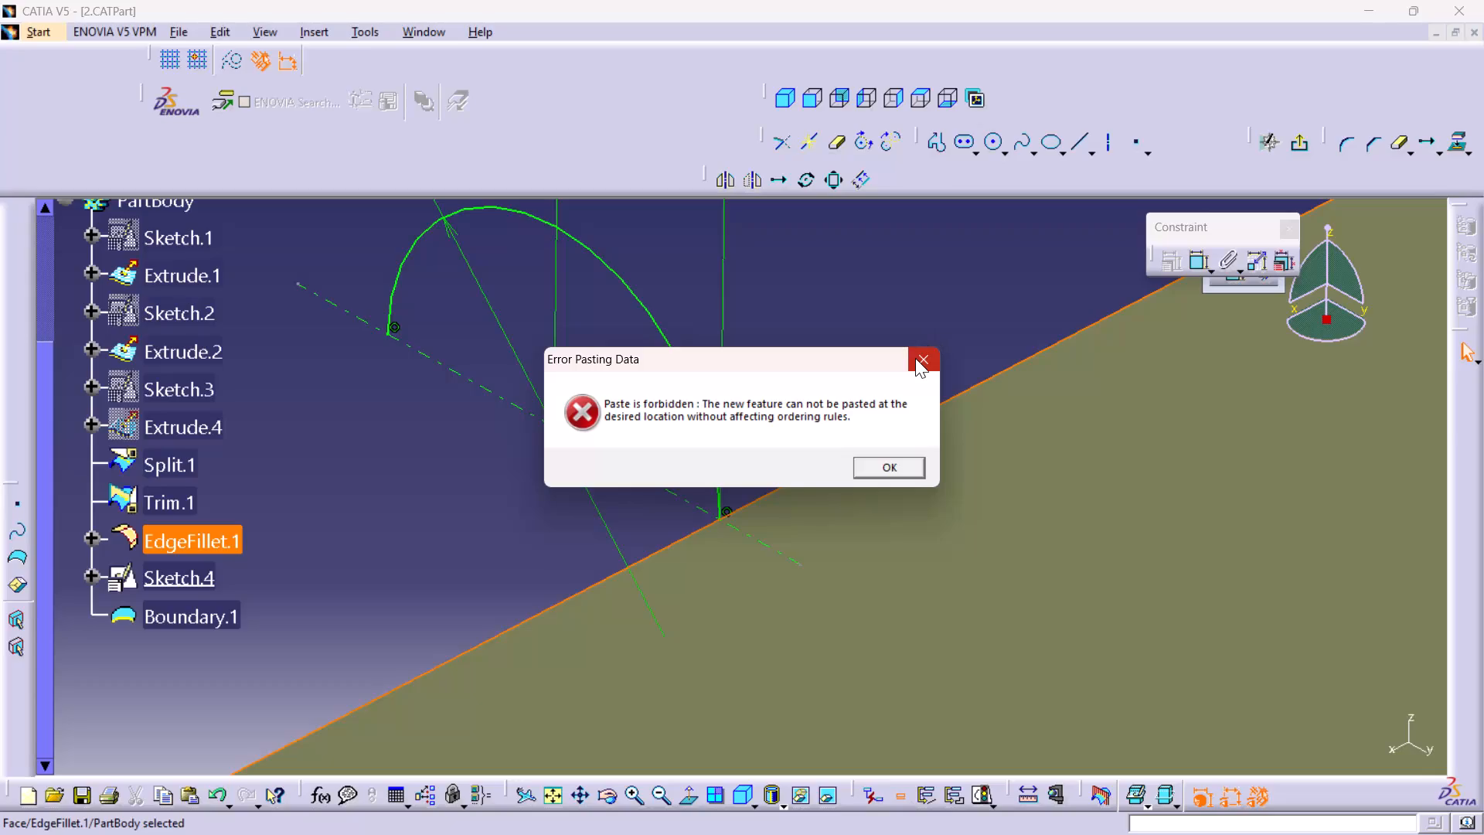
Exit Sketch.4, the semicircular profile on the surface's upper edge, and return to surface modelling.
{"action": "left_click", "coordinate": [915, 358]}
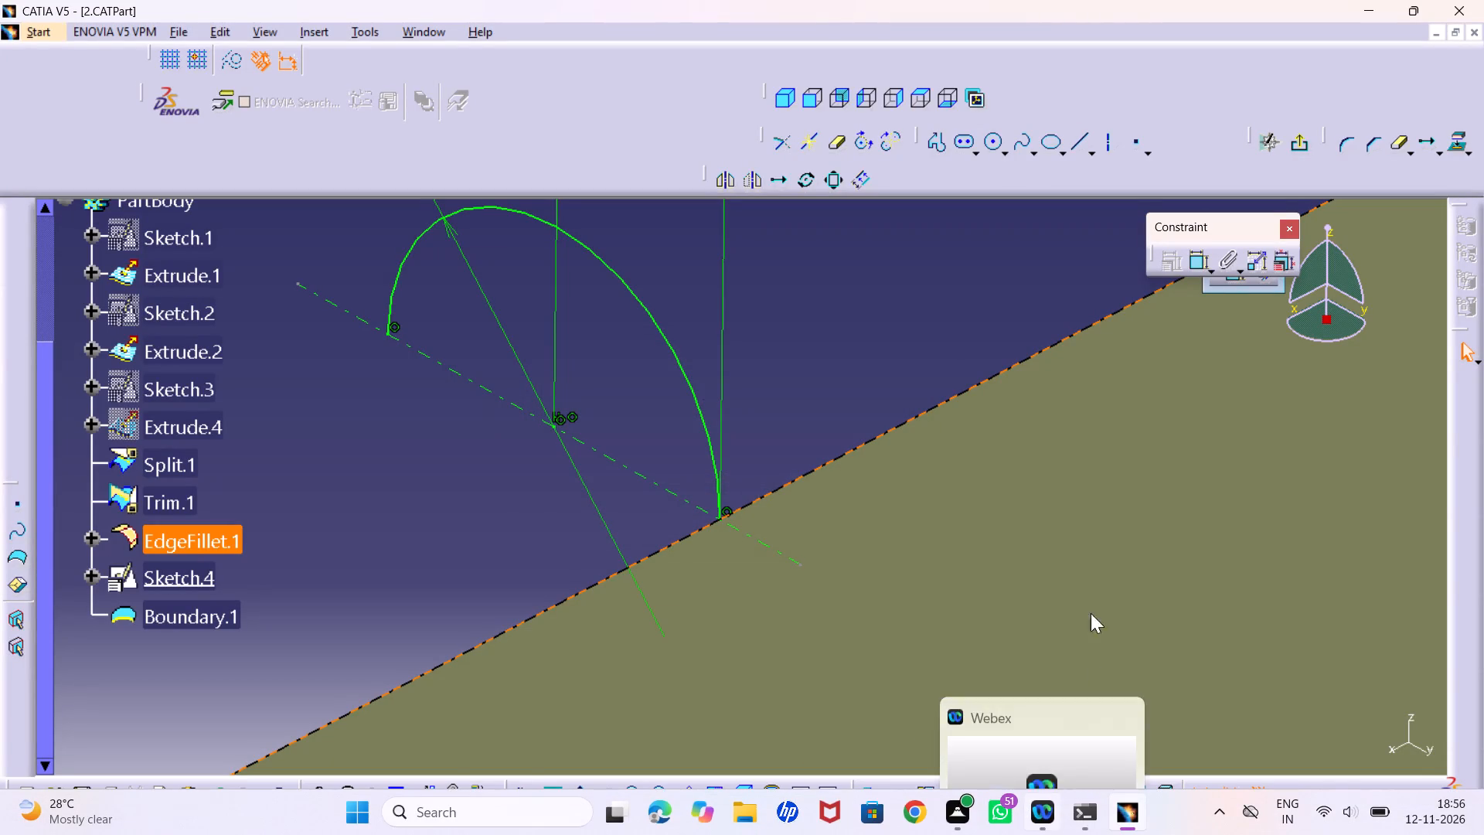
{"action": "middle_click_drag", "start_coordinate": [768, 377], "coordinate": [884, 496]}
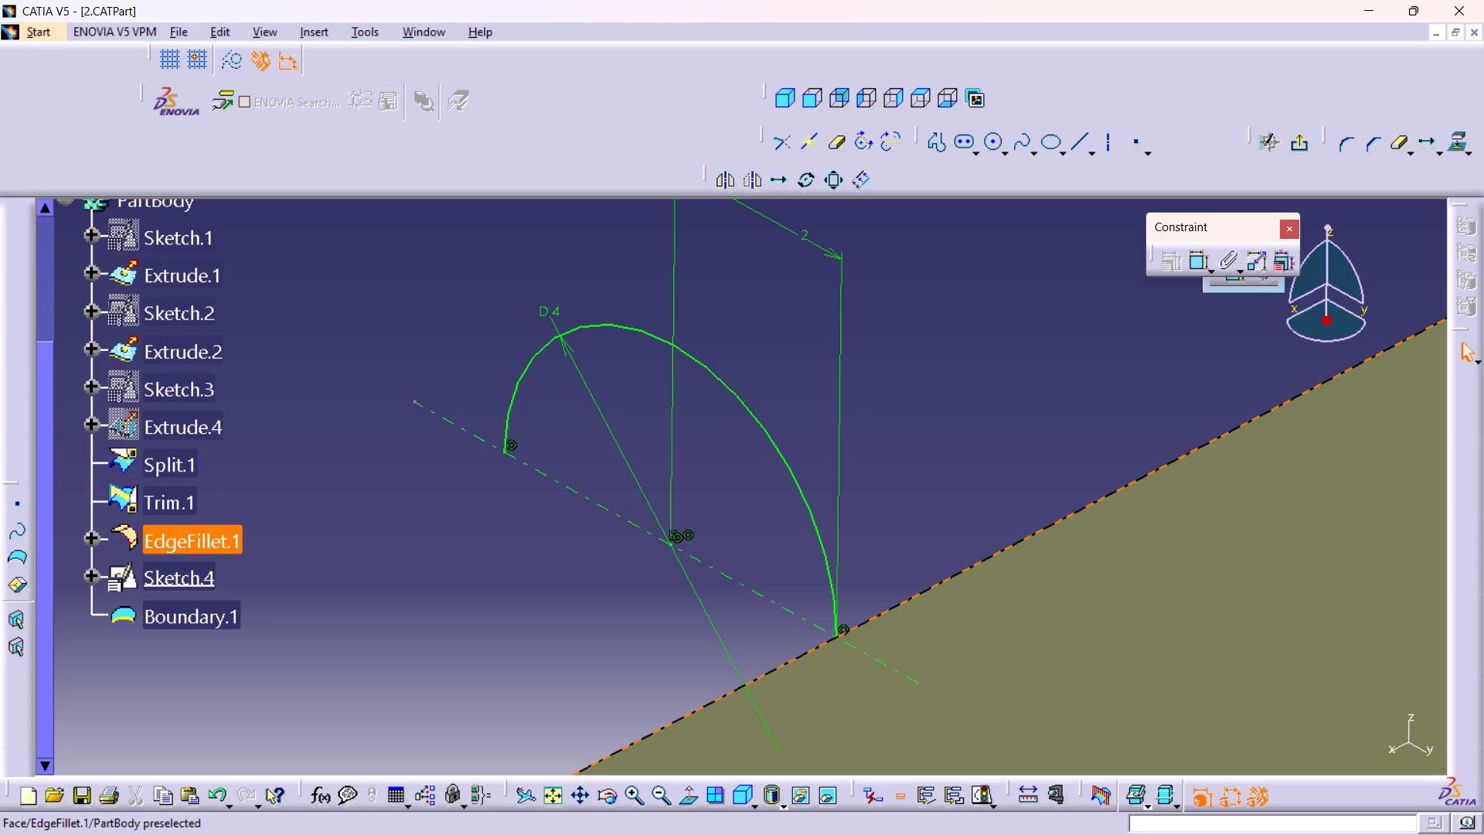
{"action": "middle_click_drag", "start_coordinate": [932, 540], "coordinate": [1045, 721]}
{"action": "right_click", "coordinate": [932, 539]}
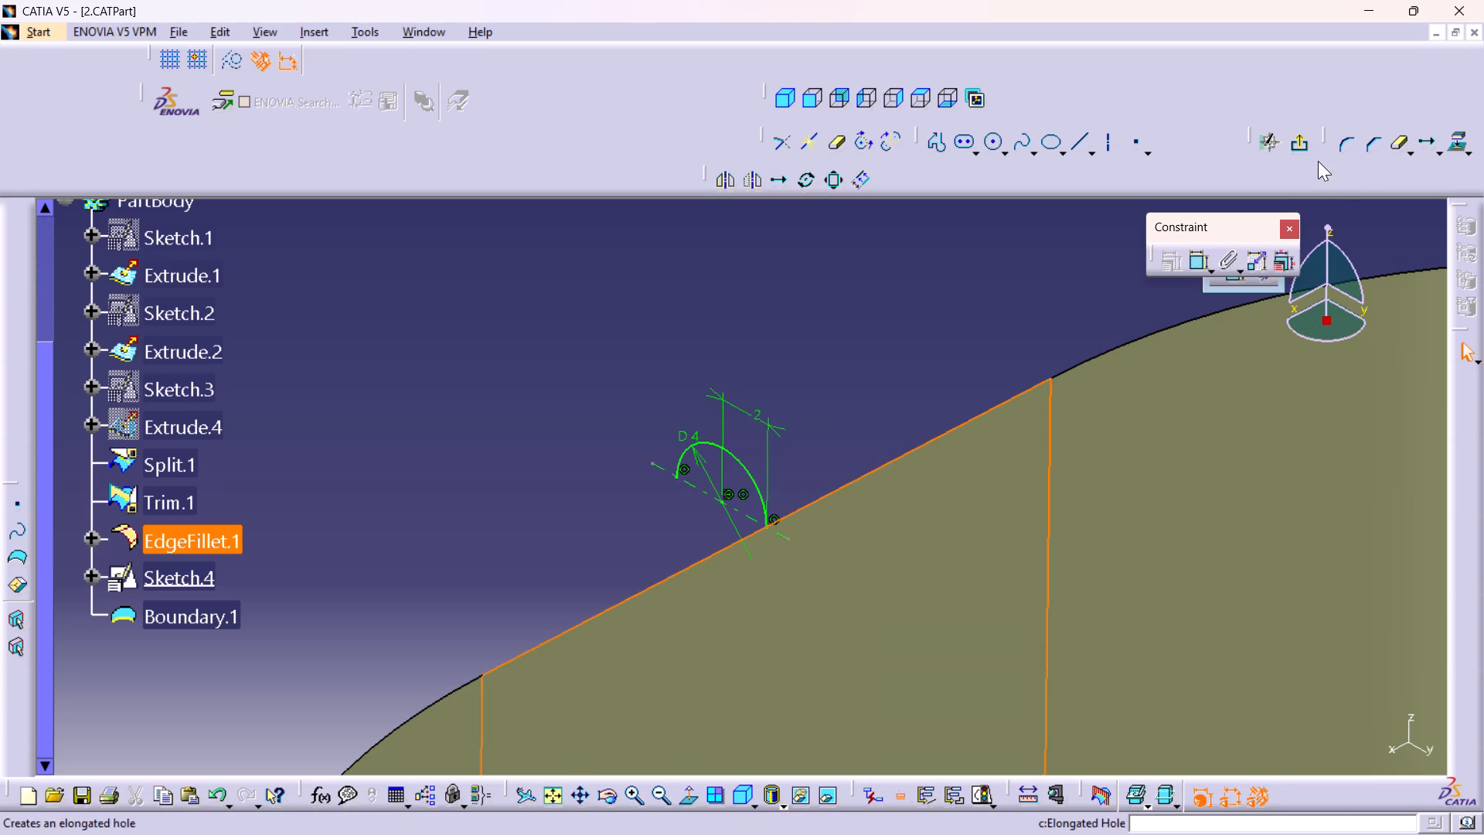
{"action": "left_click", "coordinate": [1301, 144]}
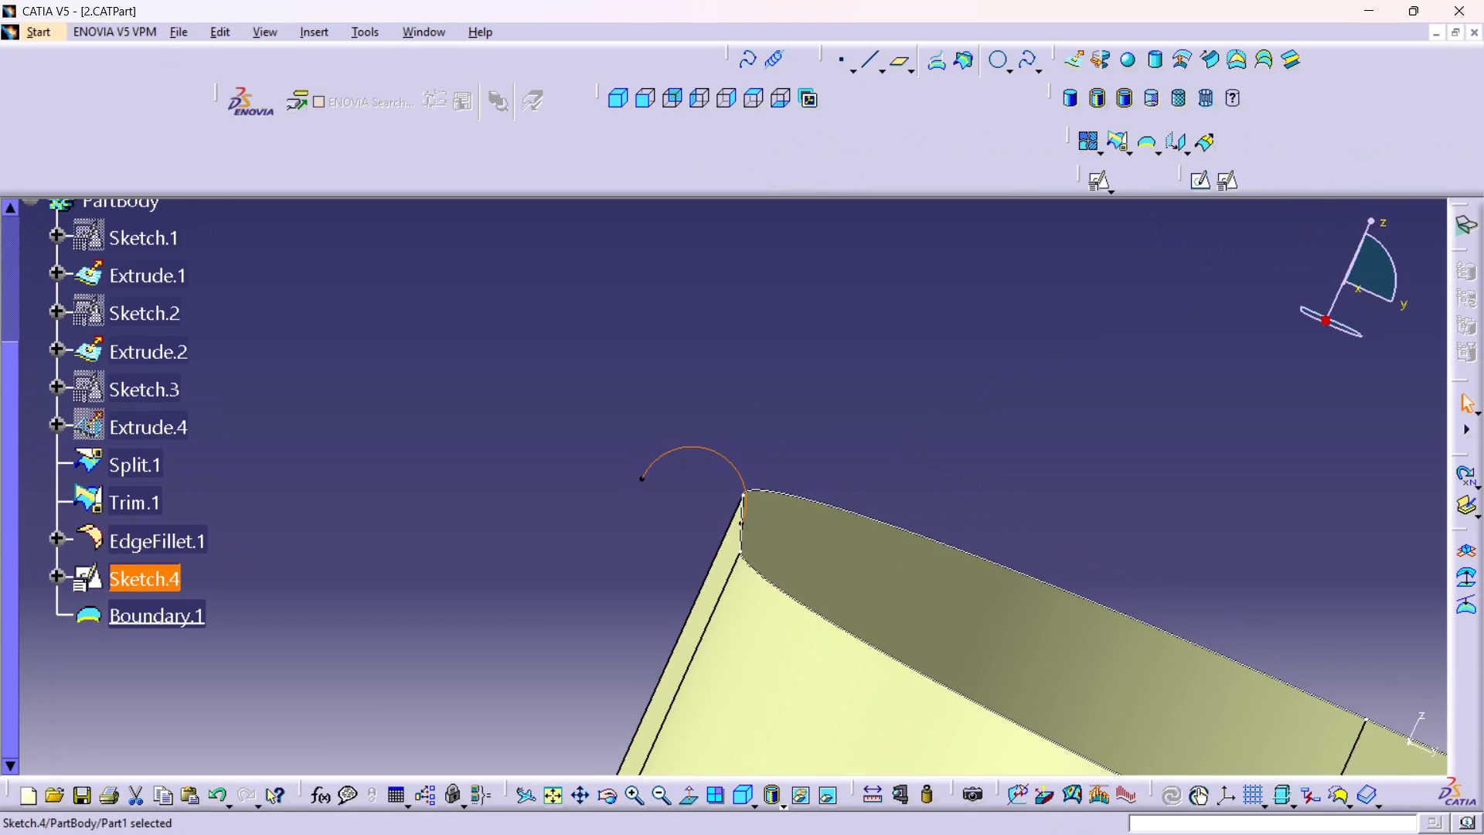
Examine the Swept Surface definition's explicit, line, circle and conic profile types and their subtypes for sweeping the Sketch.4 arc.
{"action": "middle_click_drag", "start_coordinate": [681, 537], "coordinate": [587, 553]}
{"action": "right_click_drag", "start_coordinate": [679, 539], "coordinate": [587, 553]}
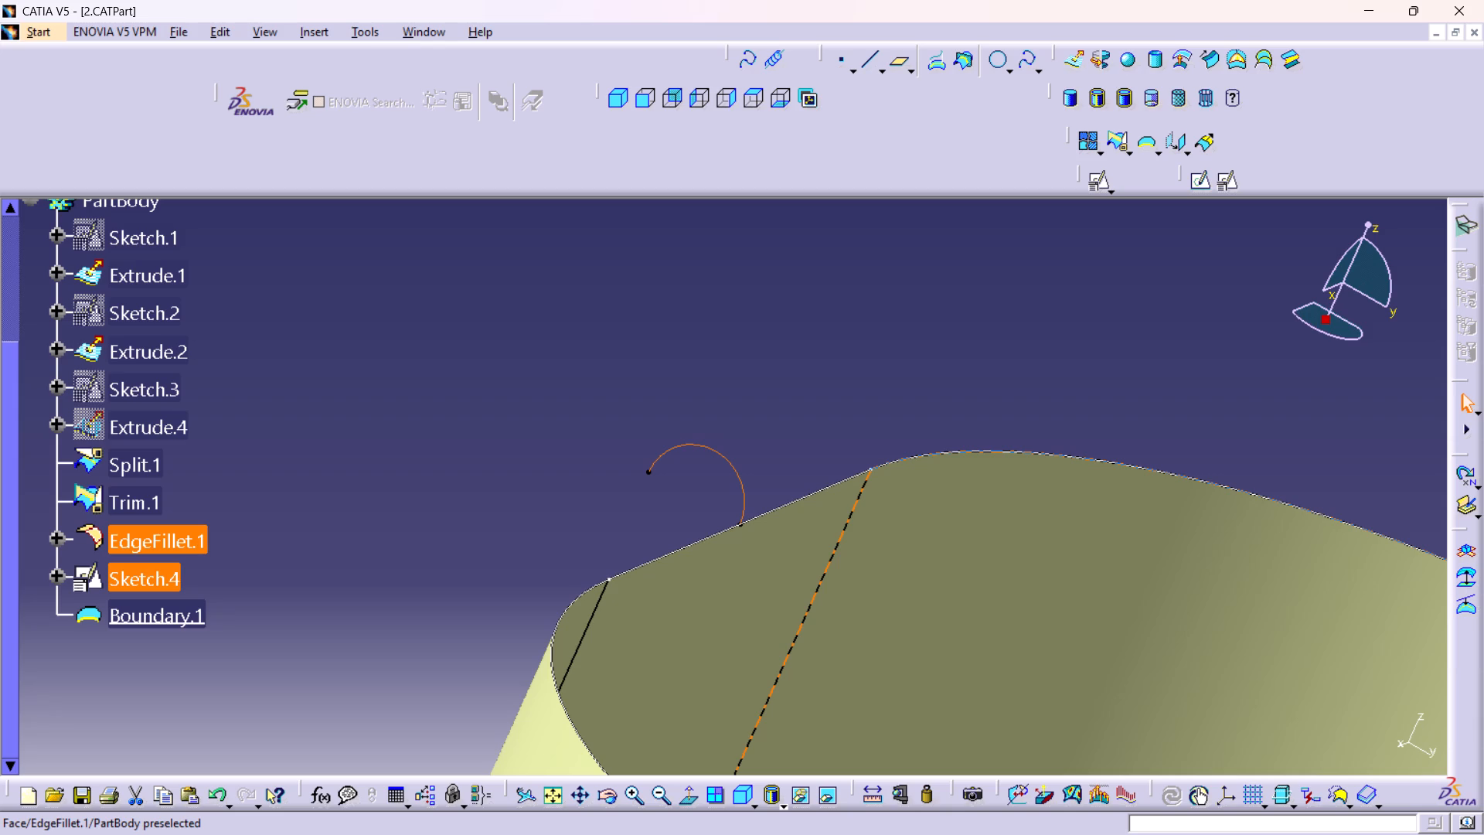
{"action": "middle_click_drag", "start_coordinate": [980, 601], "coordinate": [931, 510]}
{"action": "right_click", "coordinate": [980, 601]}
{"action": "scroll", "coordinate": [972, 592], "scroll_direction": "up", "scroll_amount": 1}
{"action": "middle_click_drag", "start_coordinate": [1033, 646], "coordinate": [927, 524]}
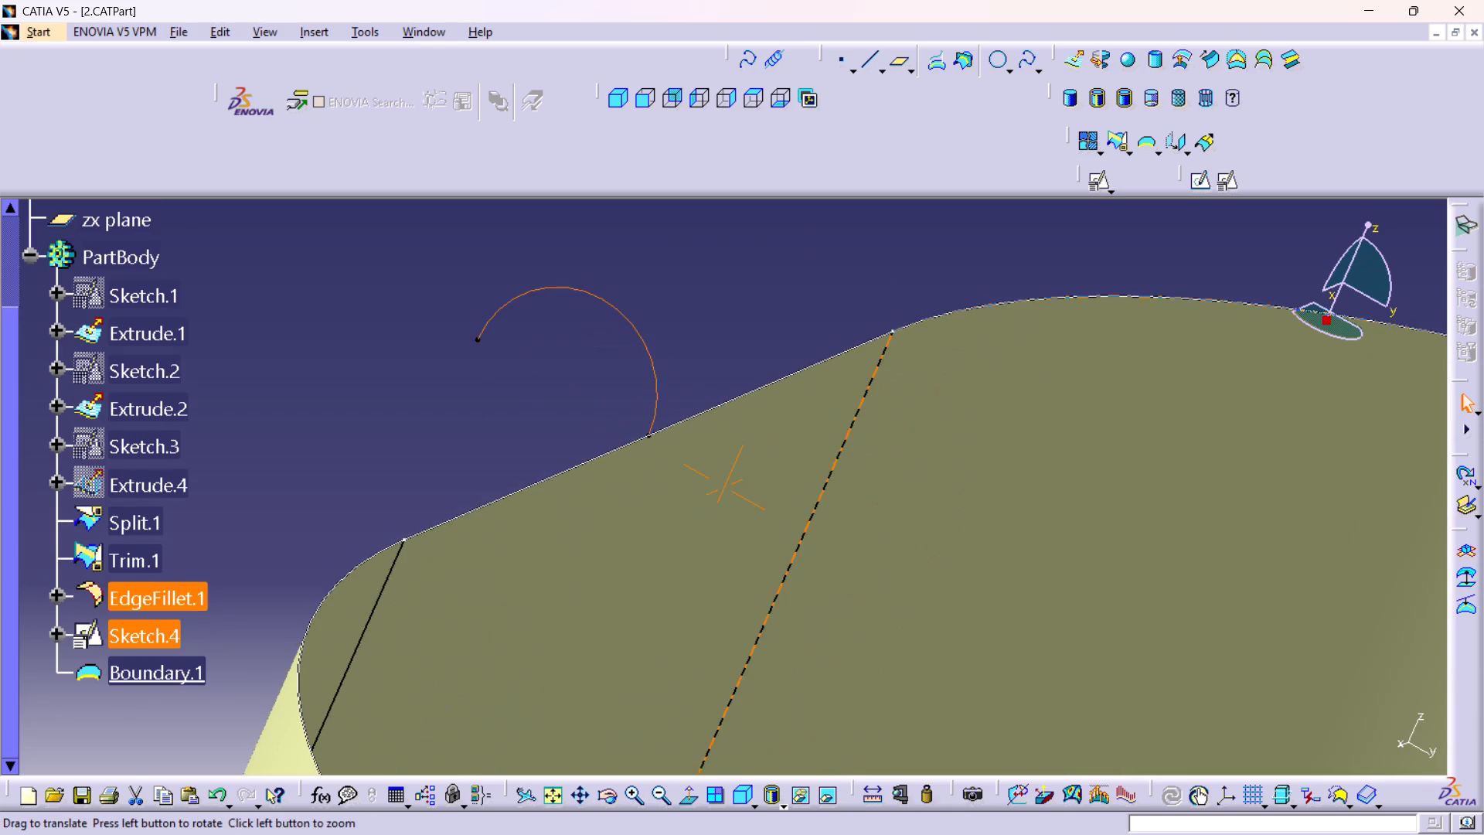
{"action": "middle_click_drag", "start_coordinate": [927, 524], "coordinate": [936, 571]}
{"action": "right_click", "coordinate": [925, 520]}
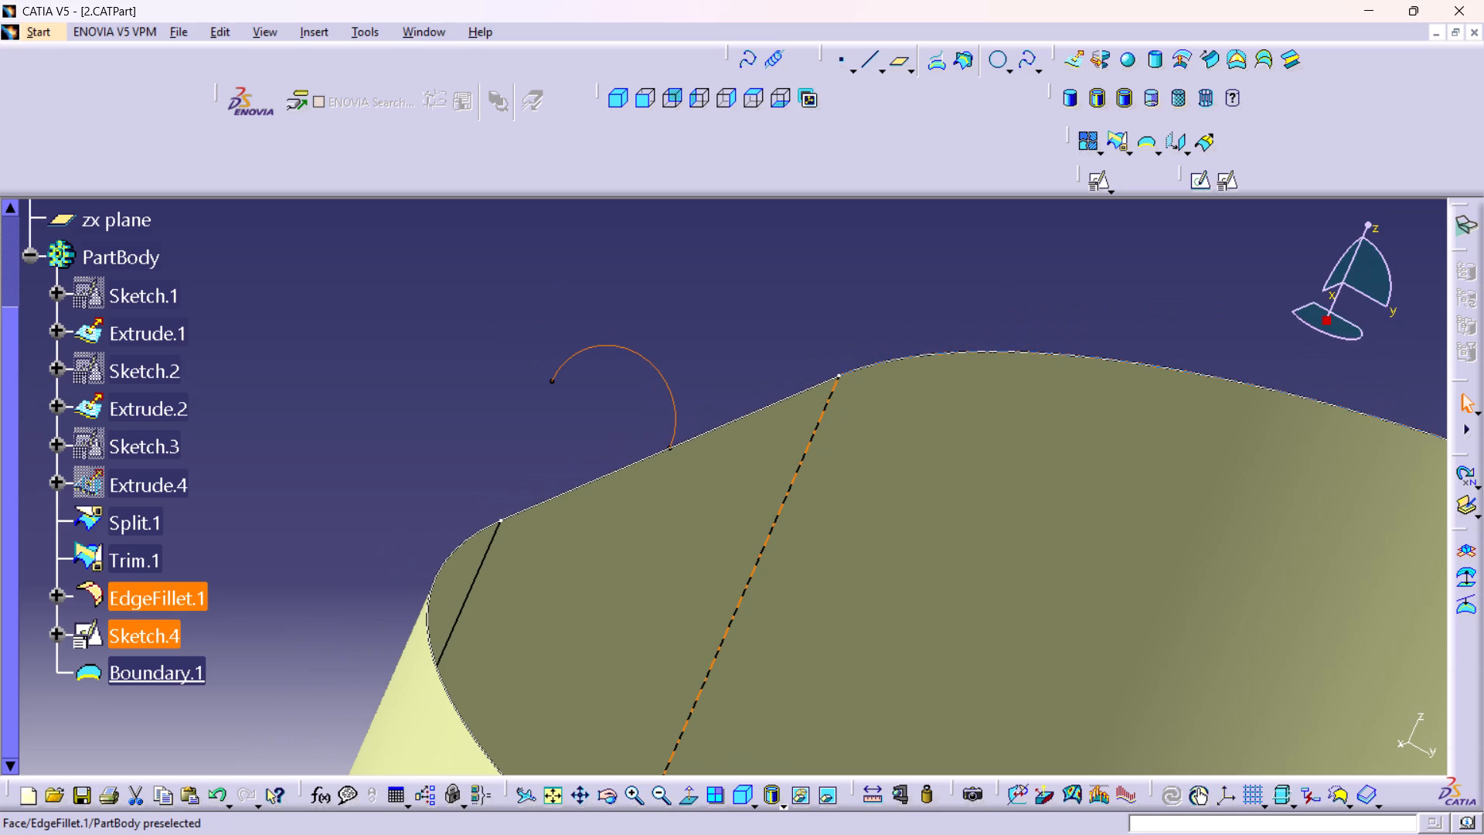
{"action": "left_click", "coordinate": [1202, 59]}
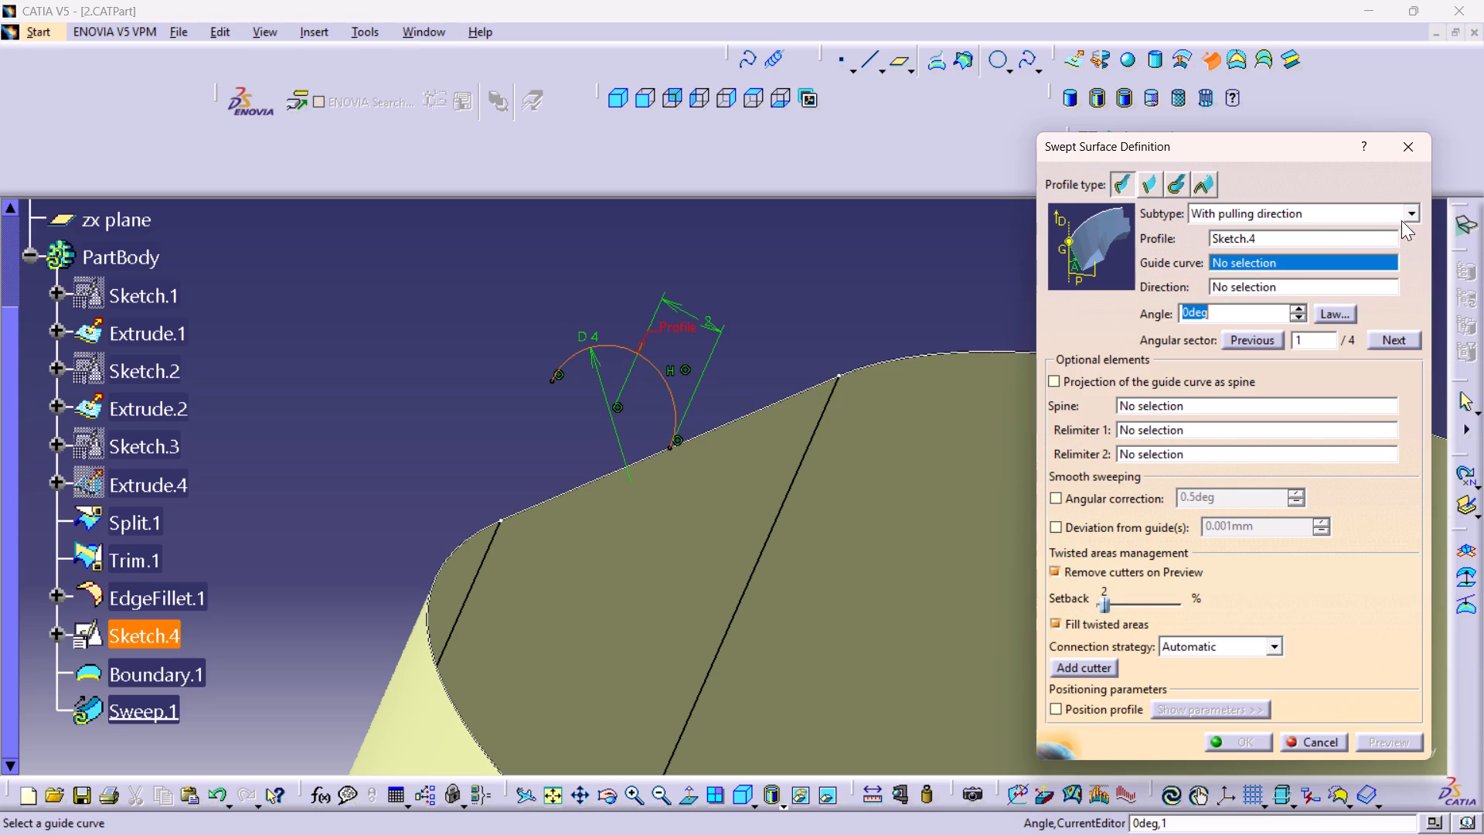
{"action": "left_click", "coordinate": [1415, 213]}
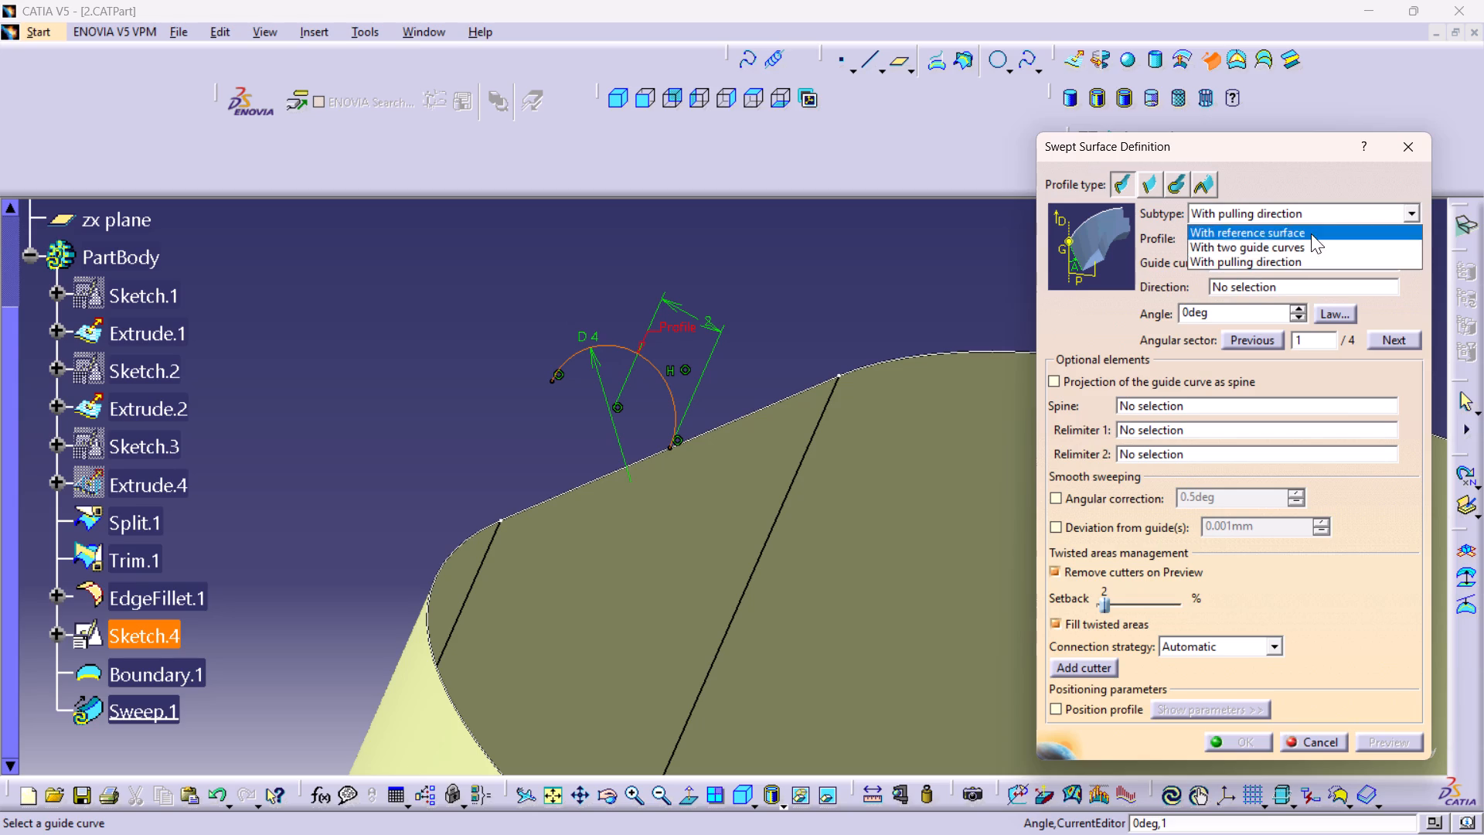
{"action": "double_click", "coordinate": [1177, 183]}
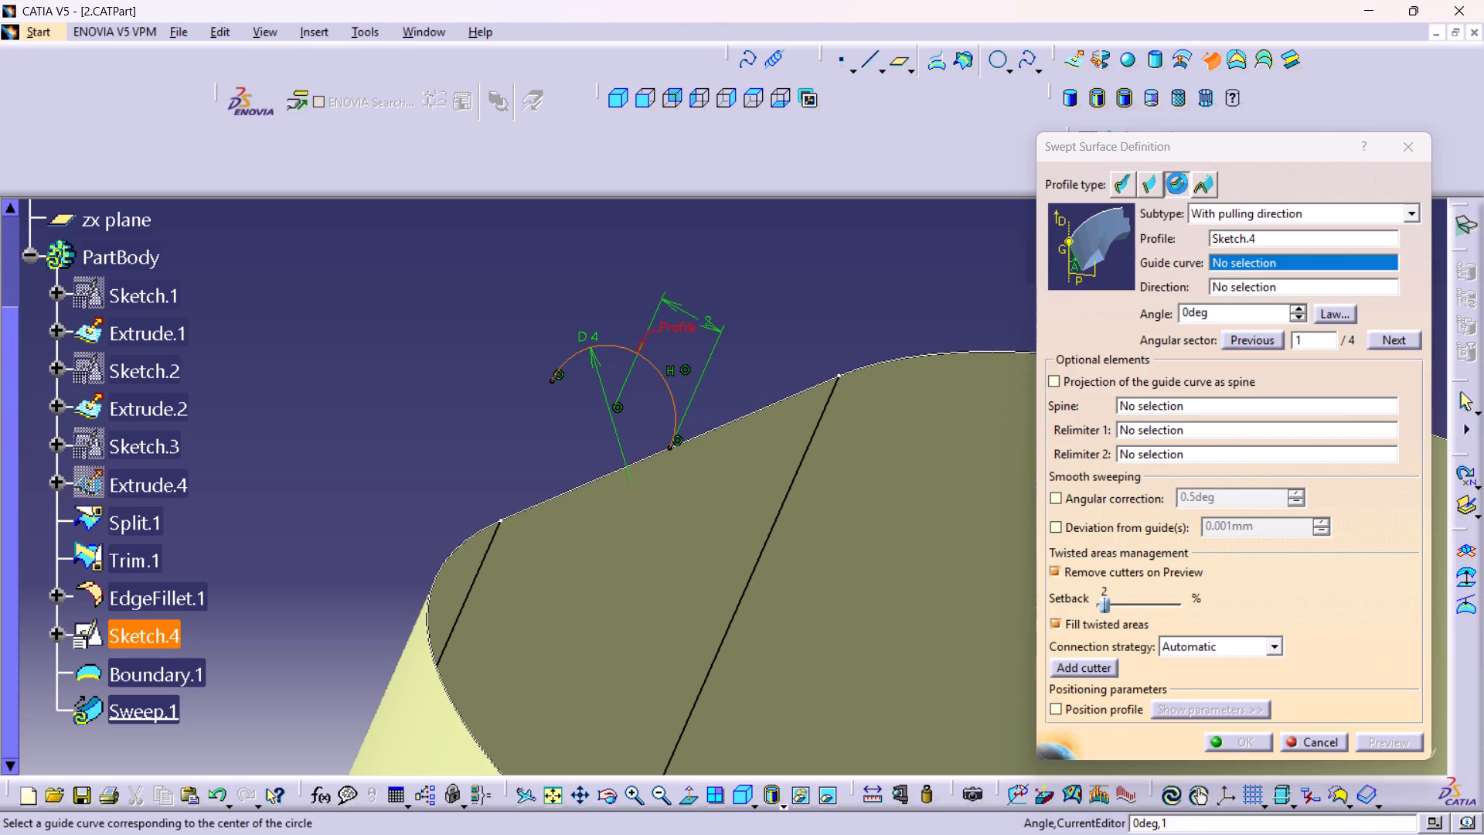
{"action": "left_click", "coordinate": [1401, 176]}
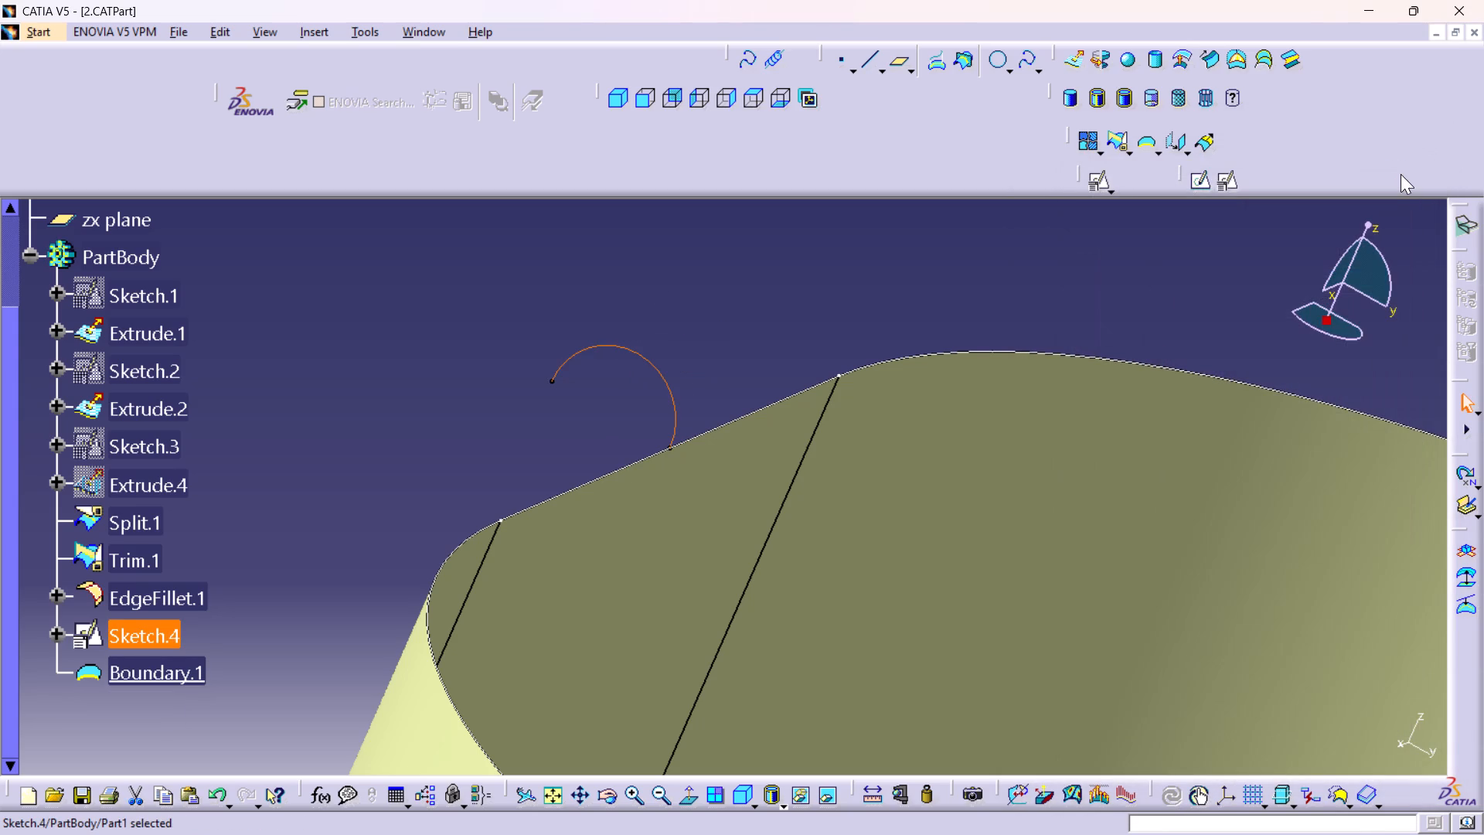
{"action": "double_click", "coordinate": [1206, 54]}
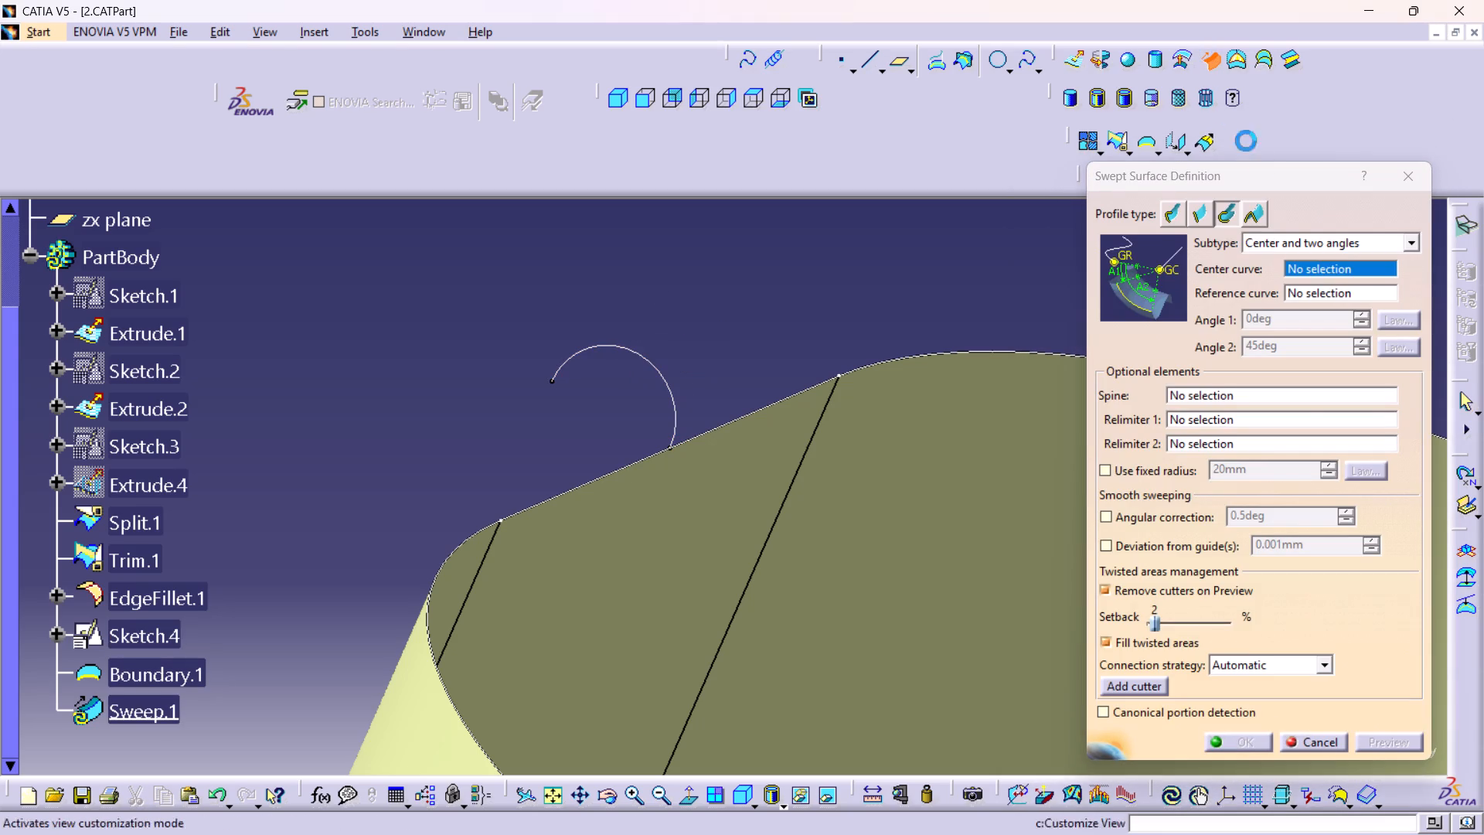
{"action": "left_click", "coordinate": [1407, 247]}
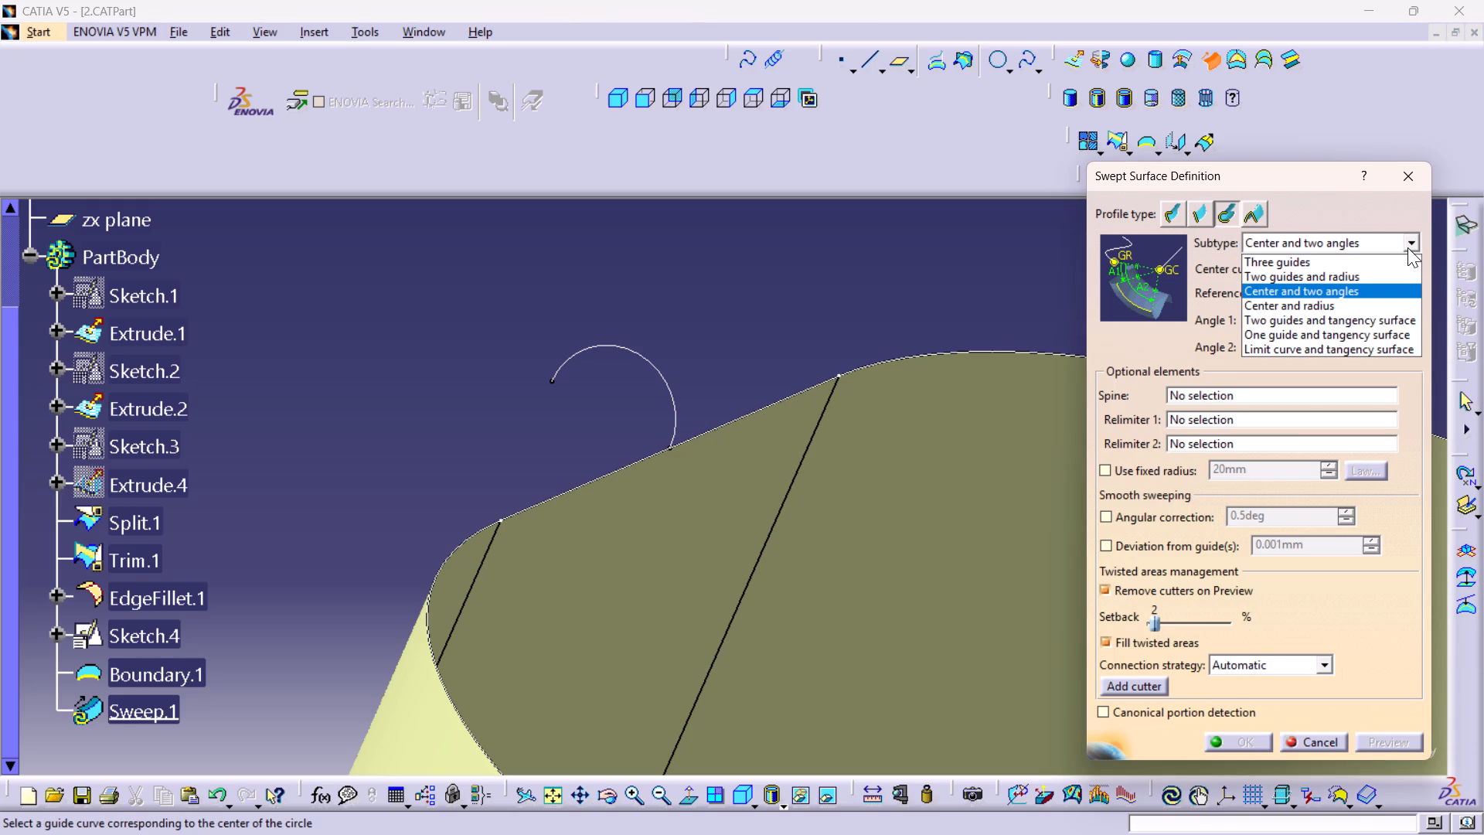
{"action": "double_click", "coordinate": [1174, 216]}
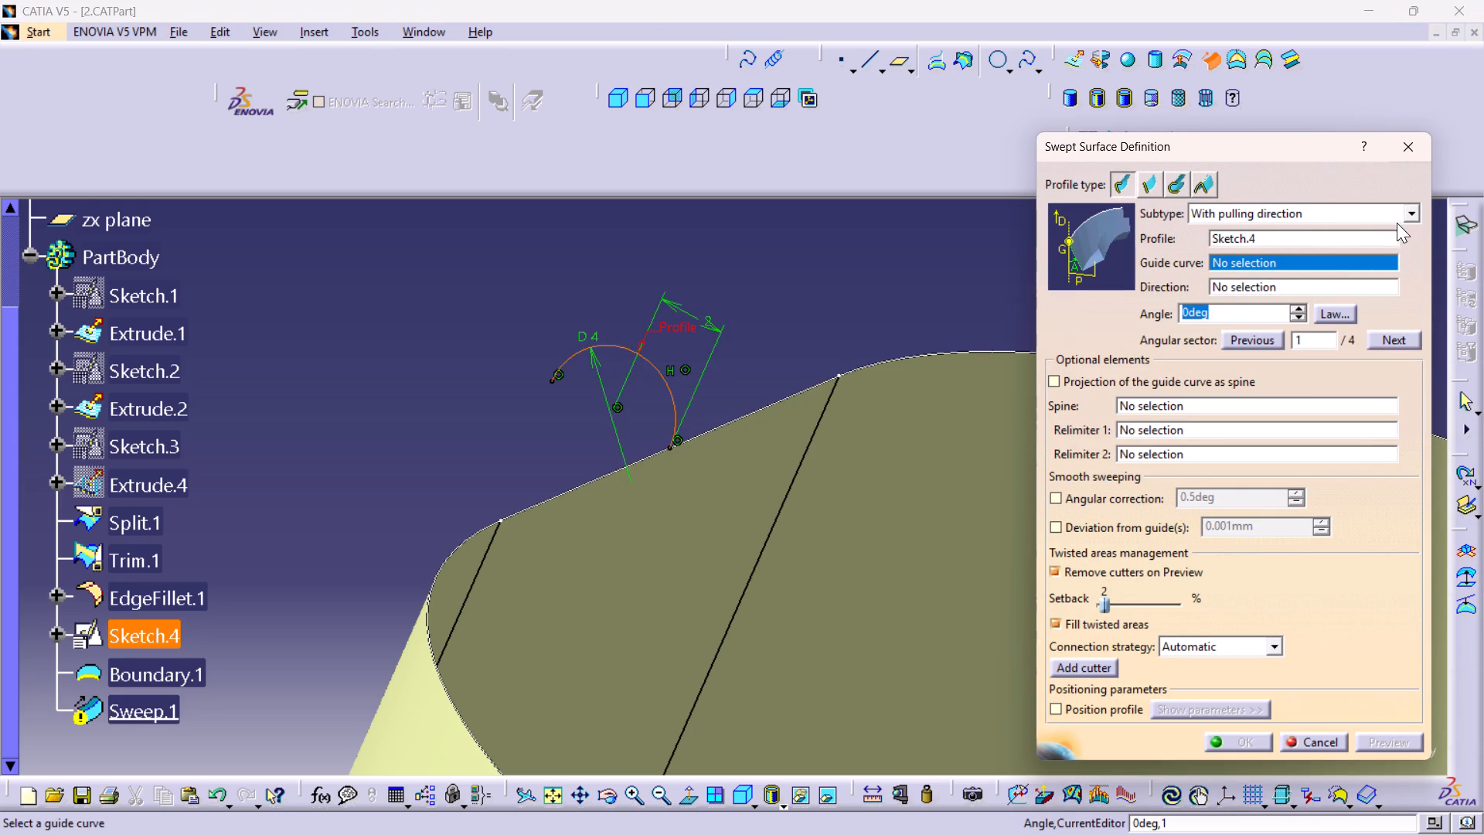
{"action": "left_click", "coordinate": [1411, 212]}
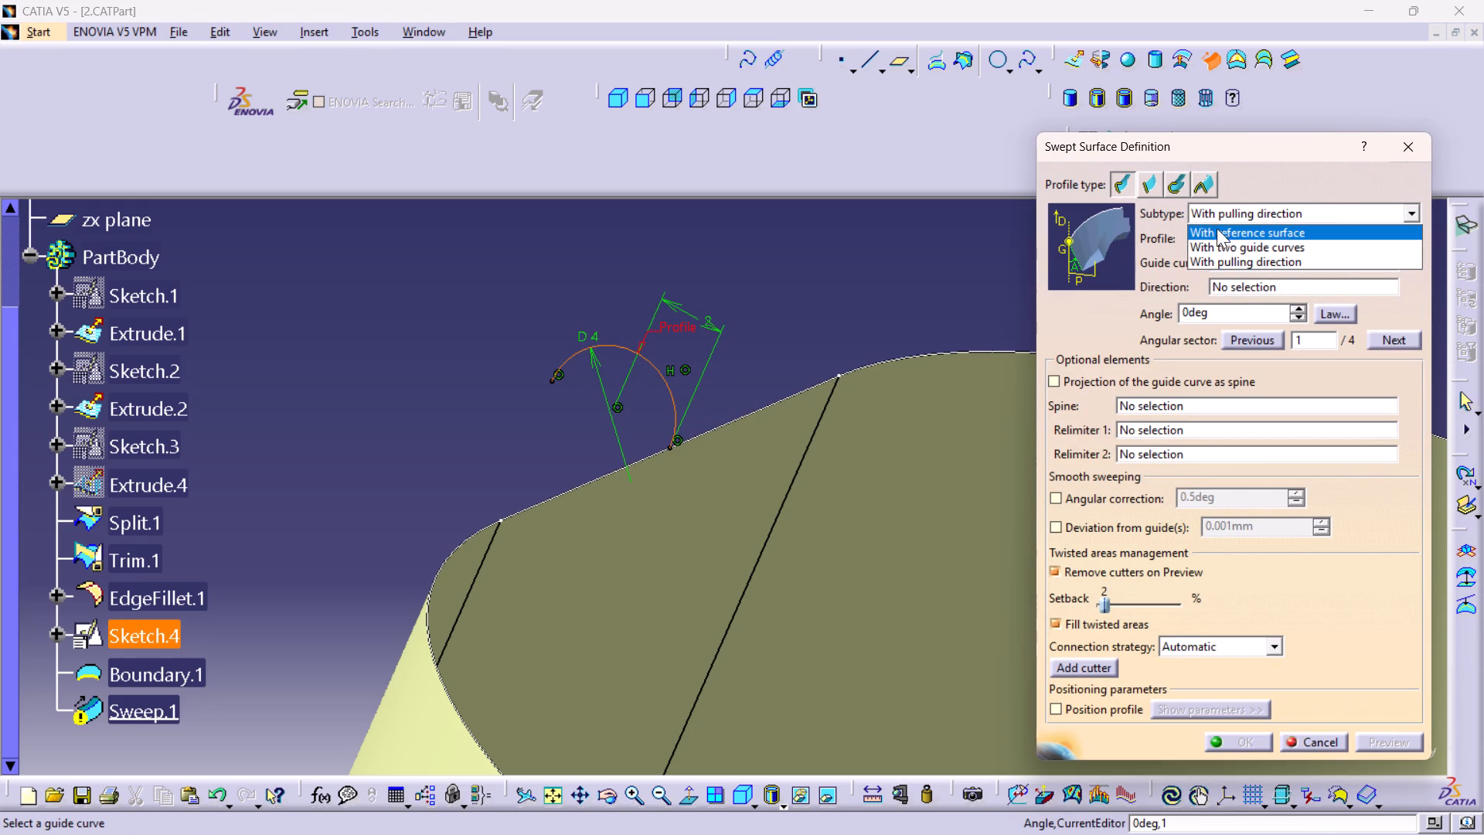
{"action": "double_click", "coordinate": [1197, 190]}
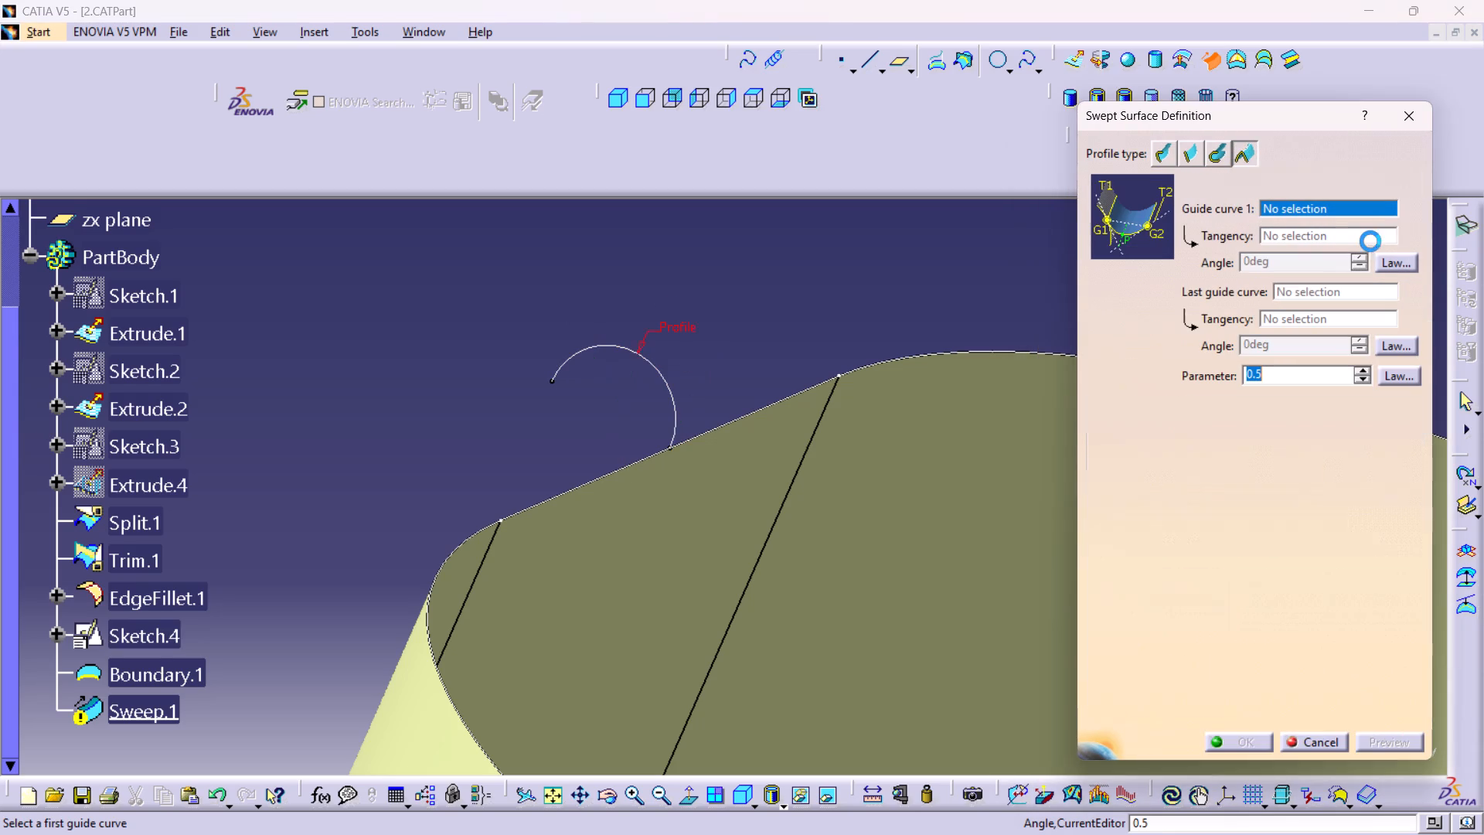
{"action": "left_click", "coordinate": [1408, 189]}
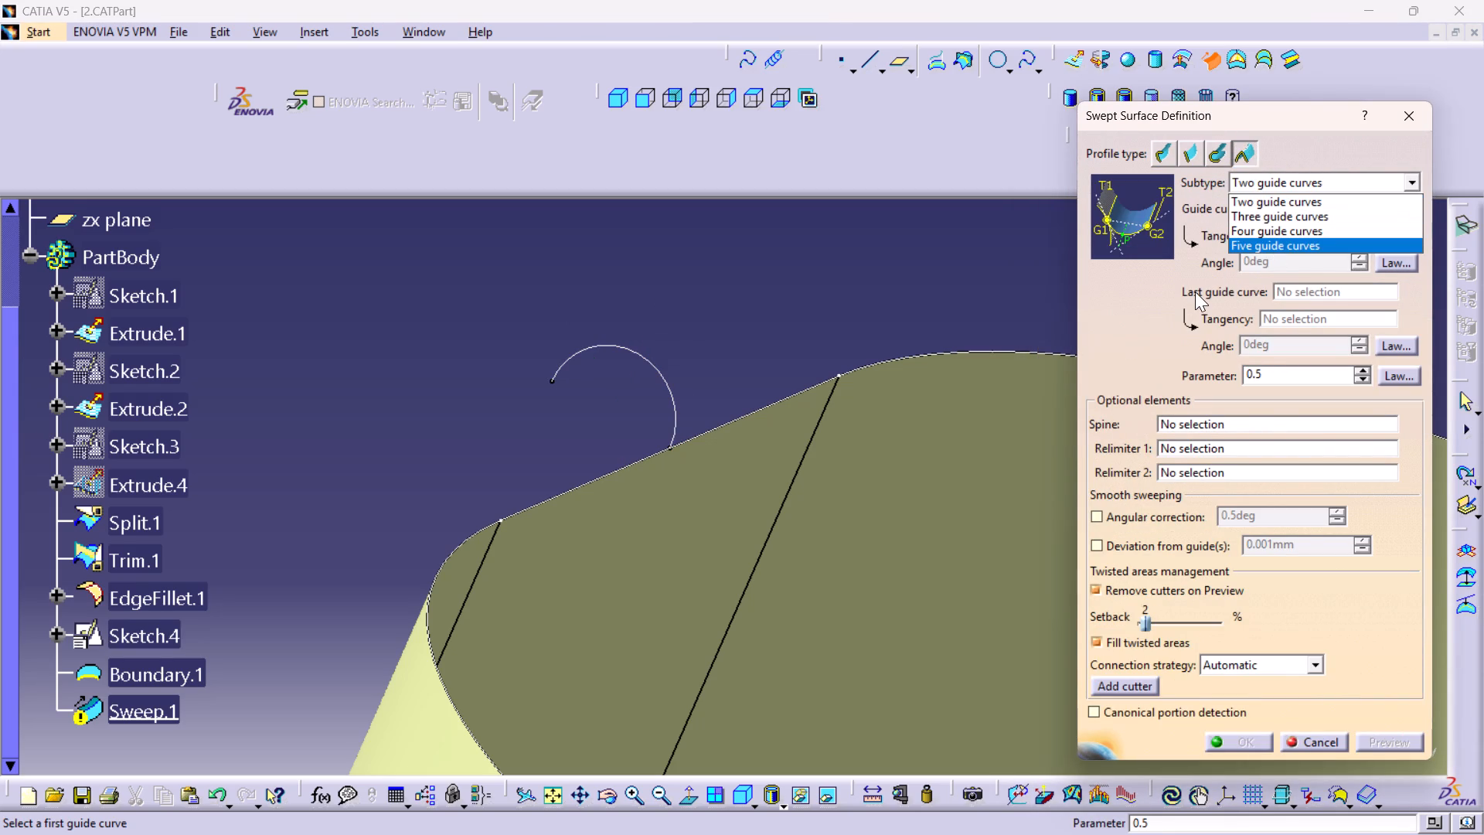
{"action": "double_click", "coordinate": [1218, 156]}
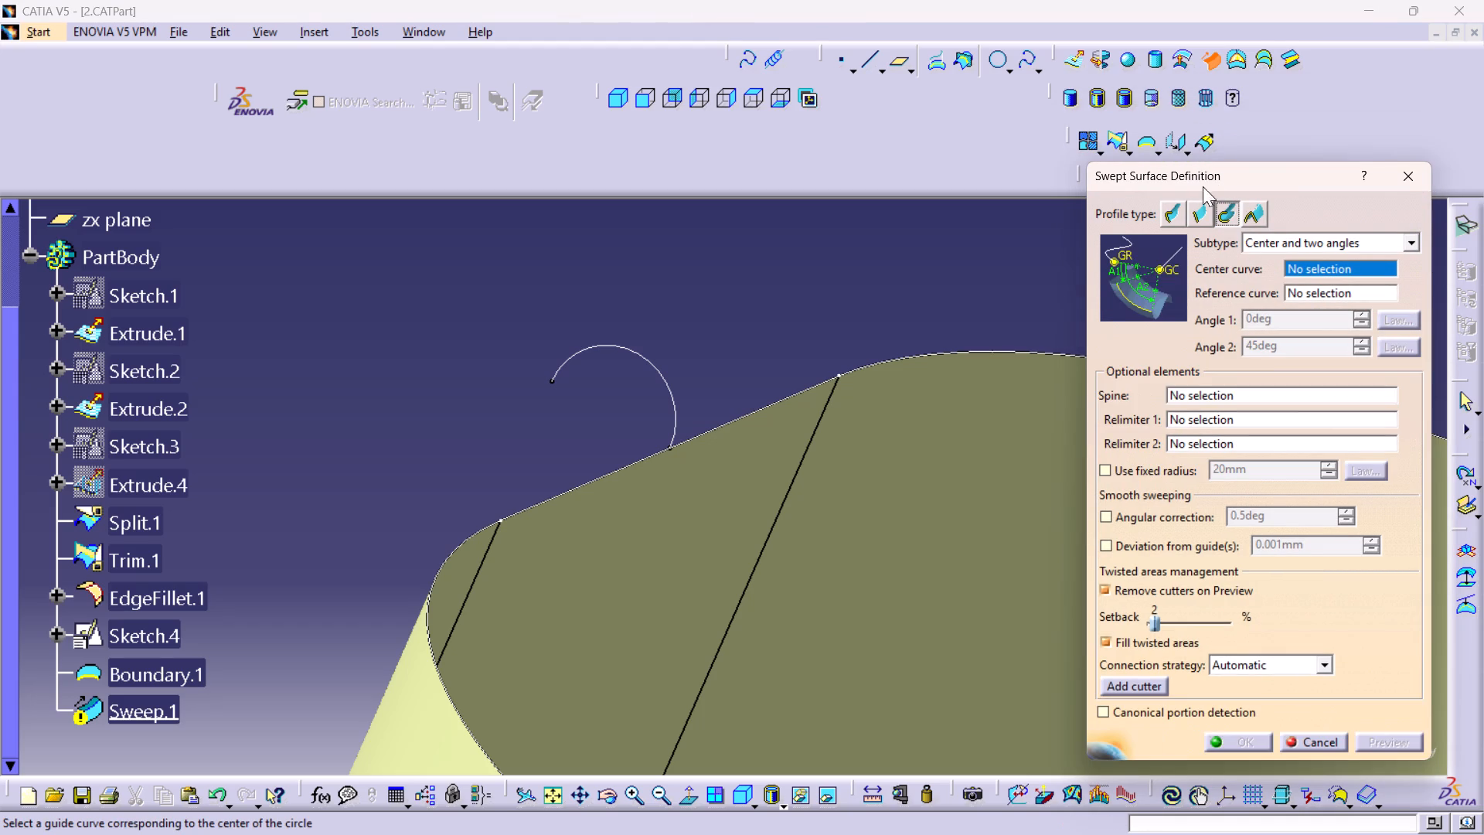
{"action": "double_click", "coordinate": [1197, 200]}
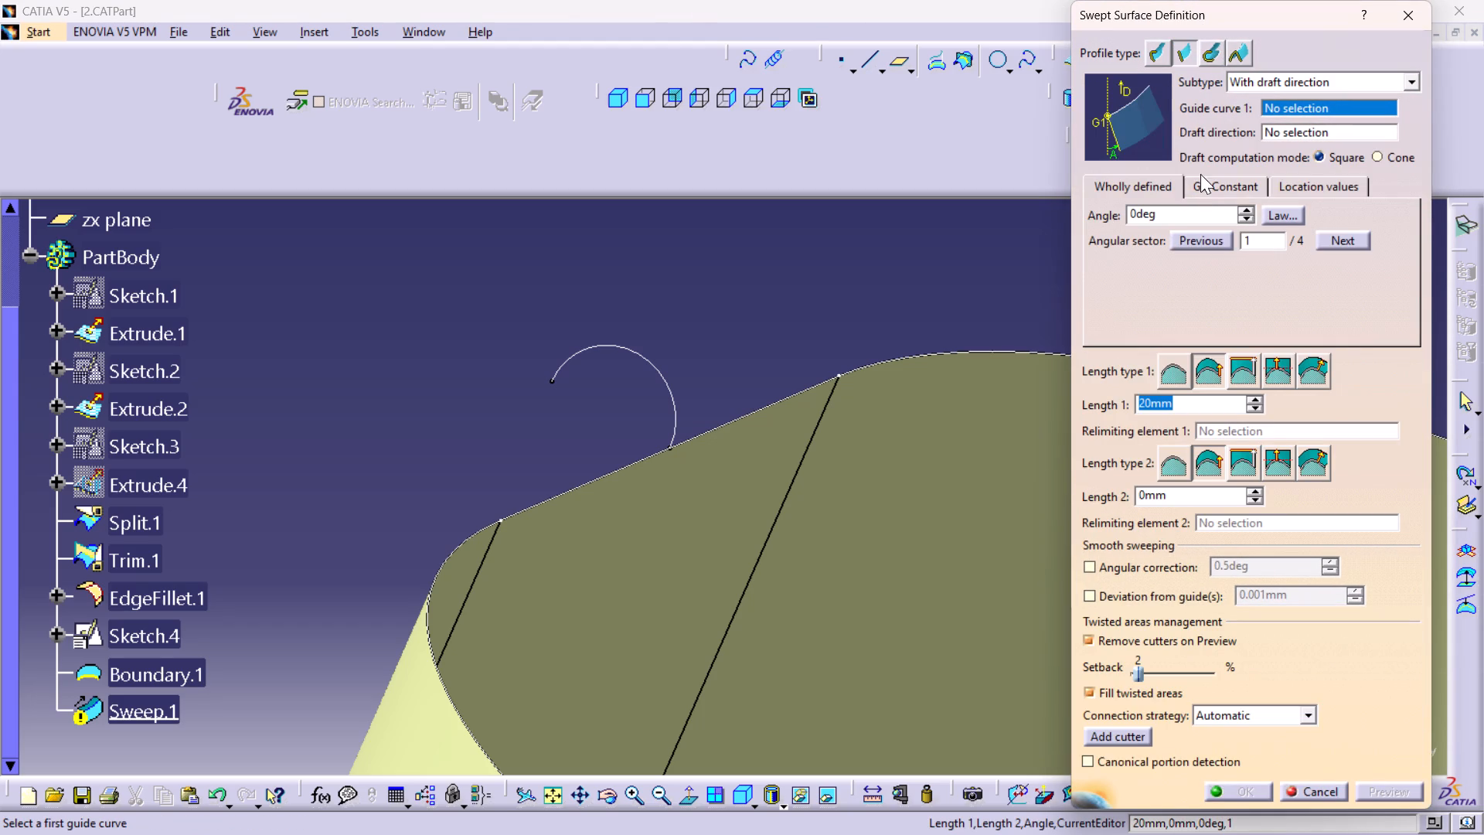
{"action": "double_click", "coordinate": [1238, 59]}
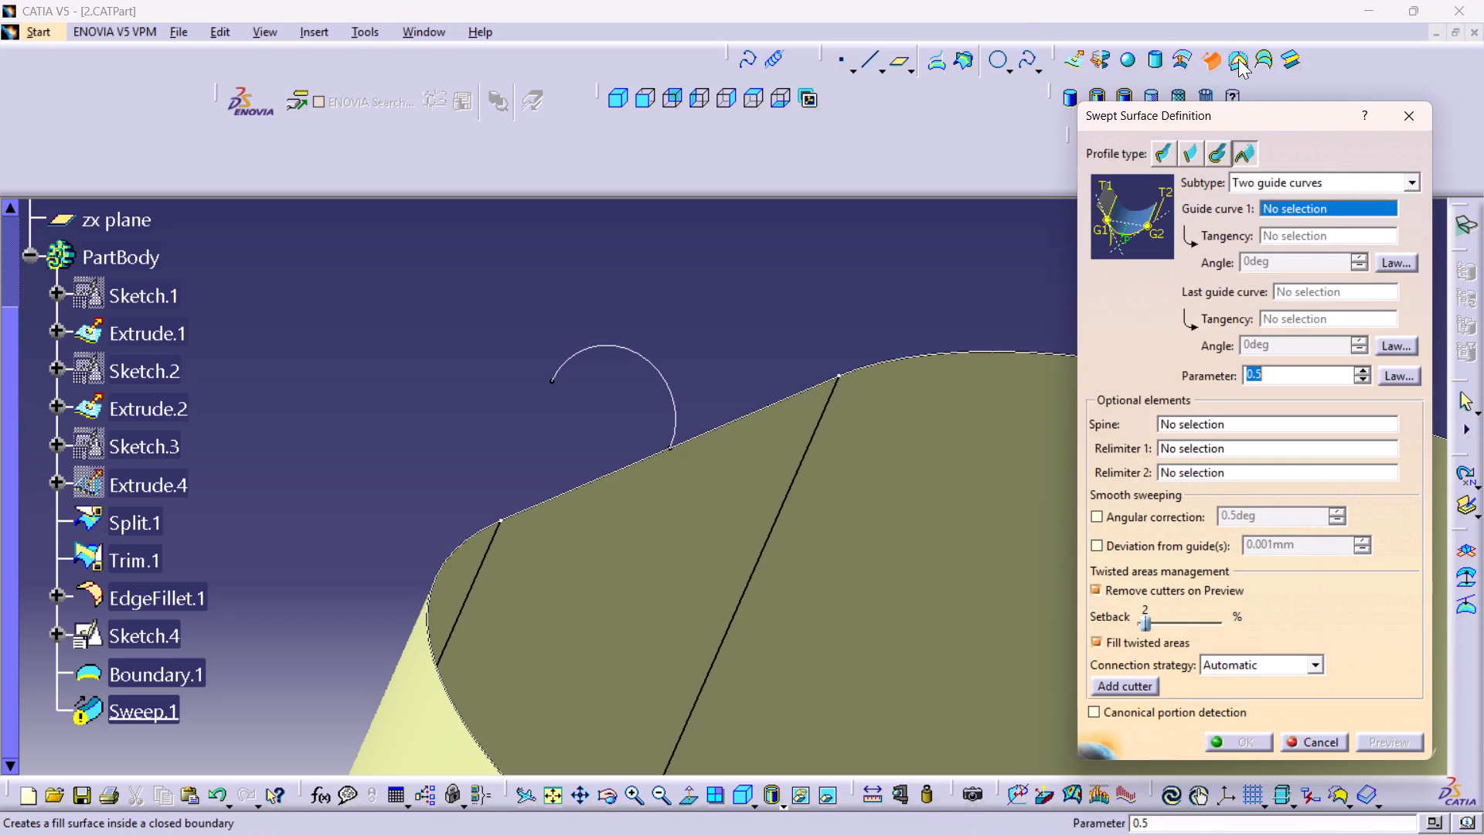
{"action": "double_click", "coordinate": [1166, 156]}
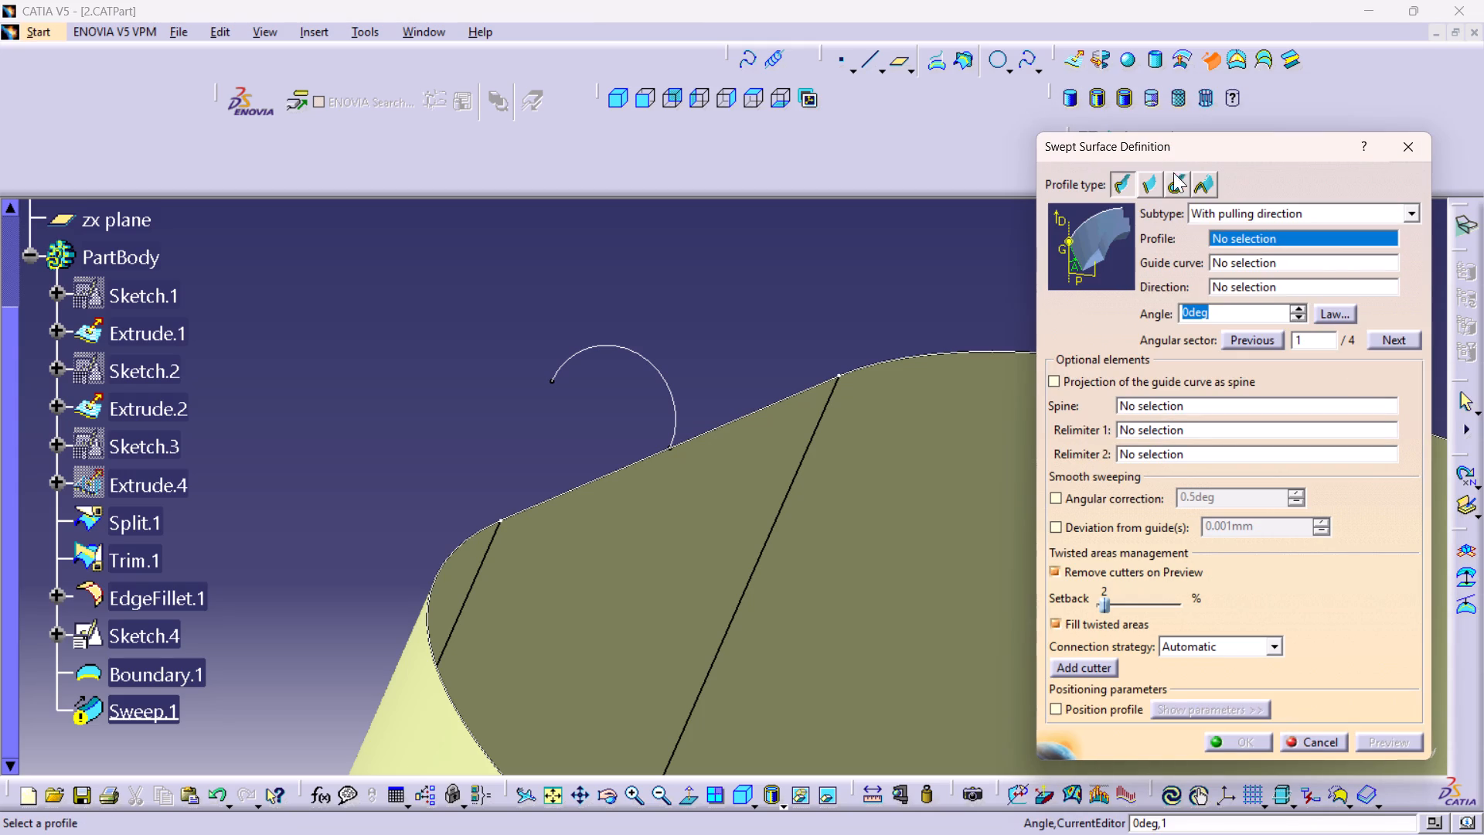
{"action": "left_click", "coordinate": [1411, 212]}
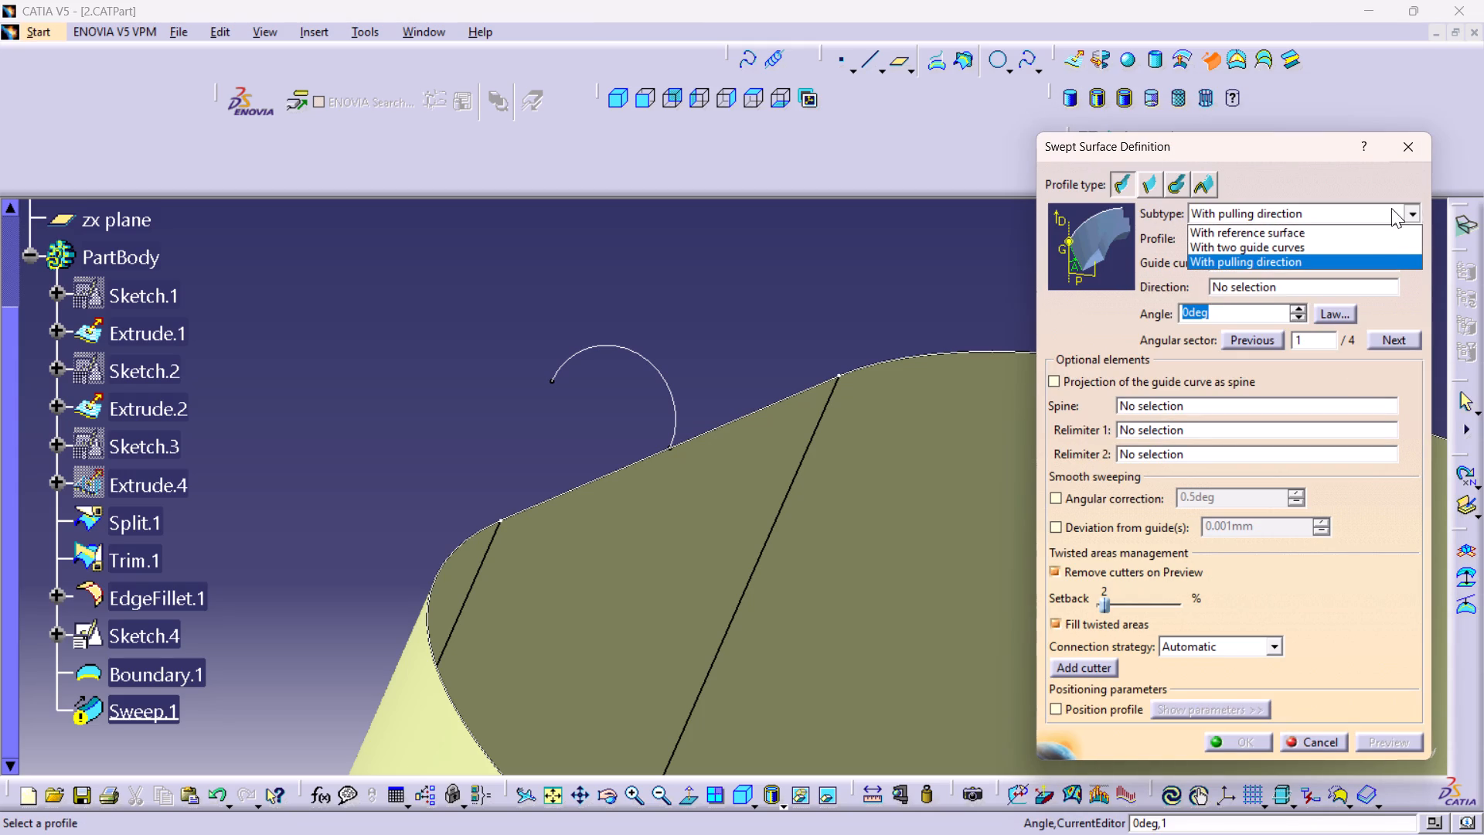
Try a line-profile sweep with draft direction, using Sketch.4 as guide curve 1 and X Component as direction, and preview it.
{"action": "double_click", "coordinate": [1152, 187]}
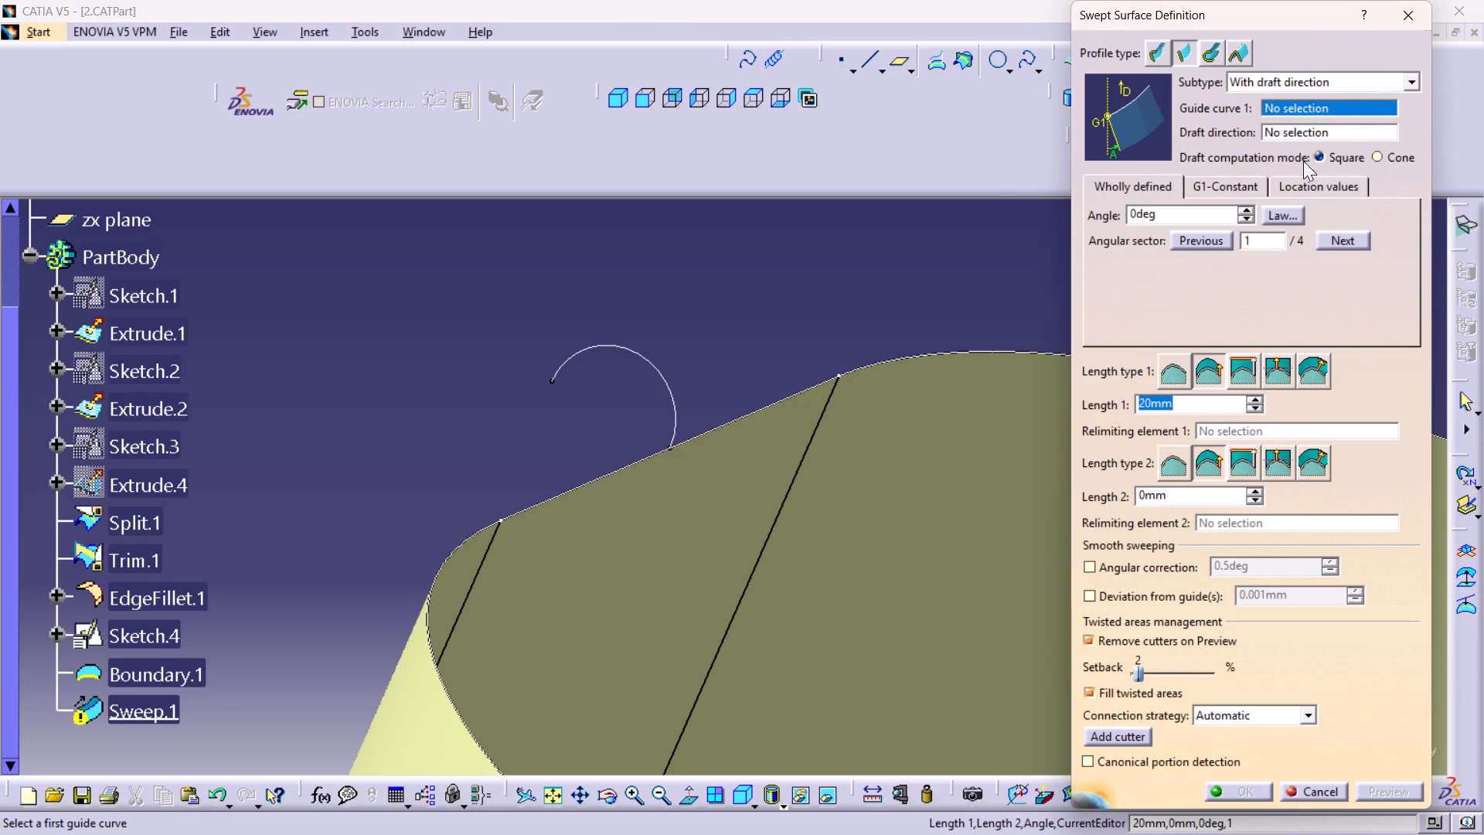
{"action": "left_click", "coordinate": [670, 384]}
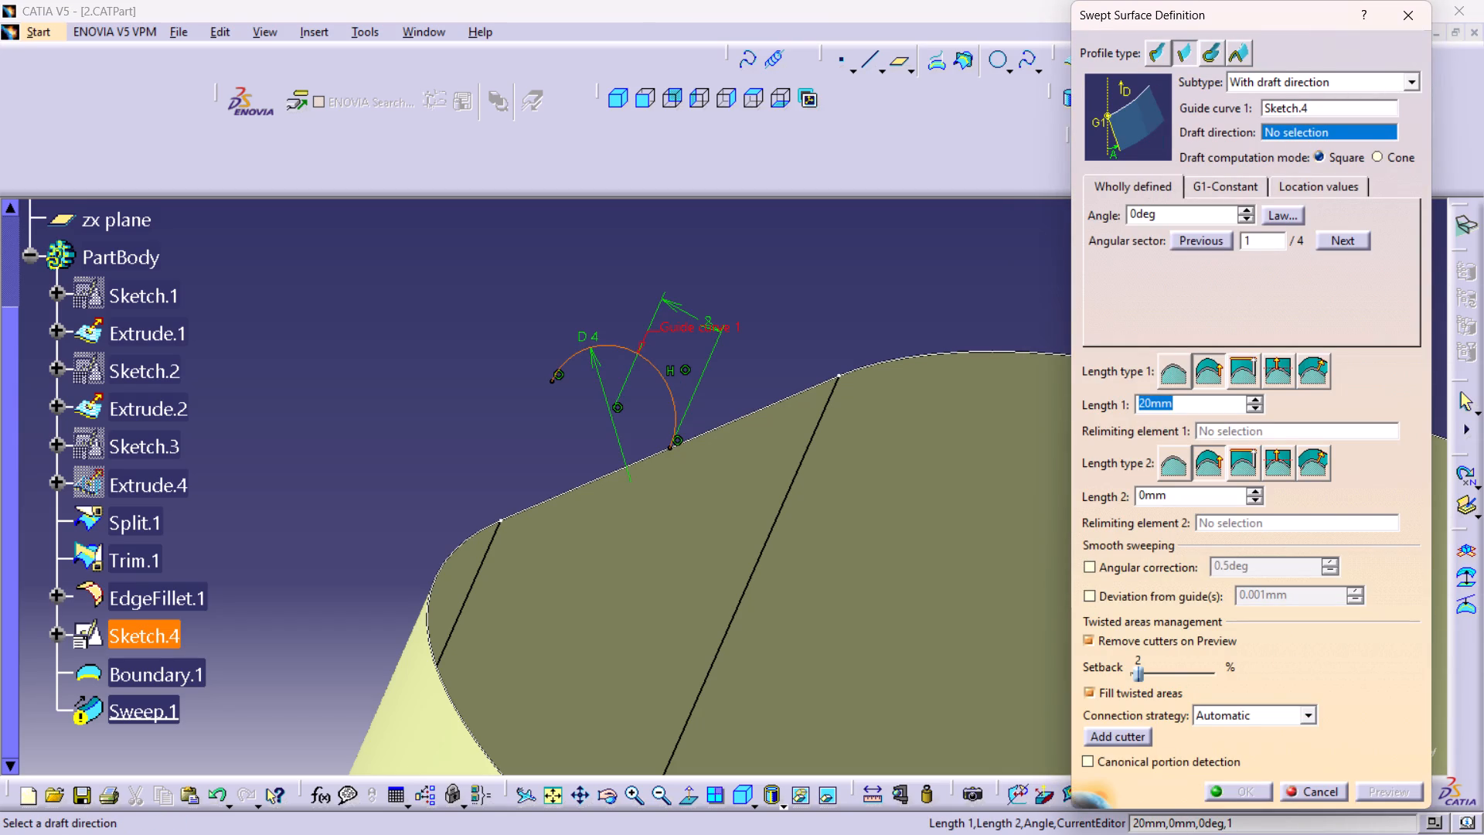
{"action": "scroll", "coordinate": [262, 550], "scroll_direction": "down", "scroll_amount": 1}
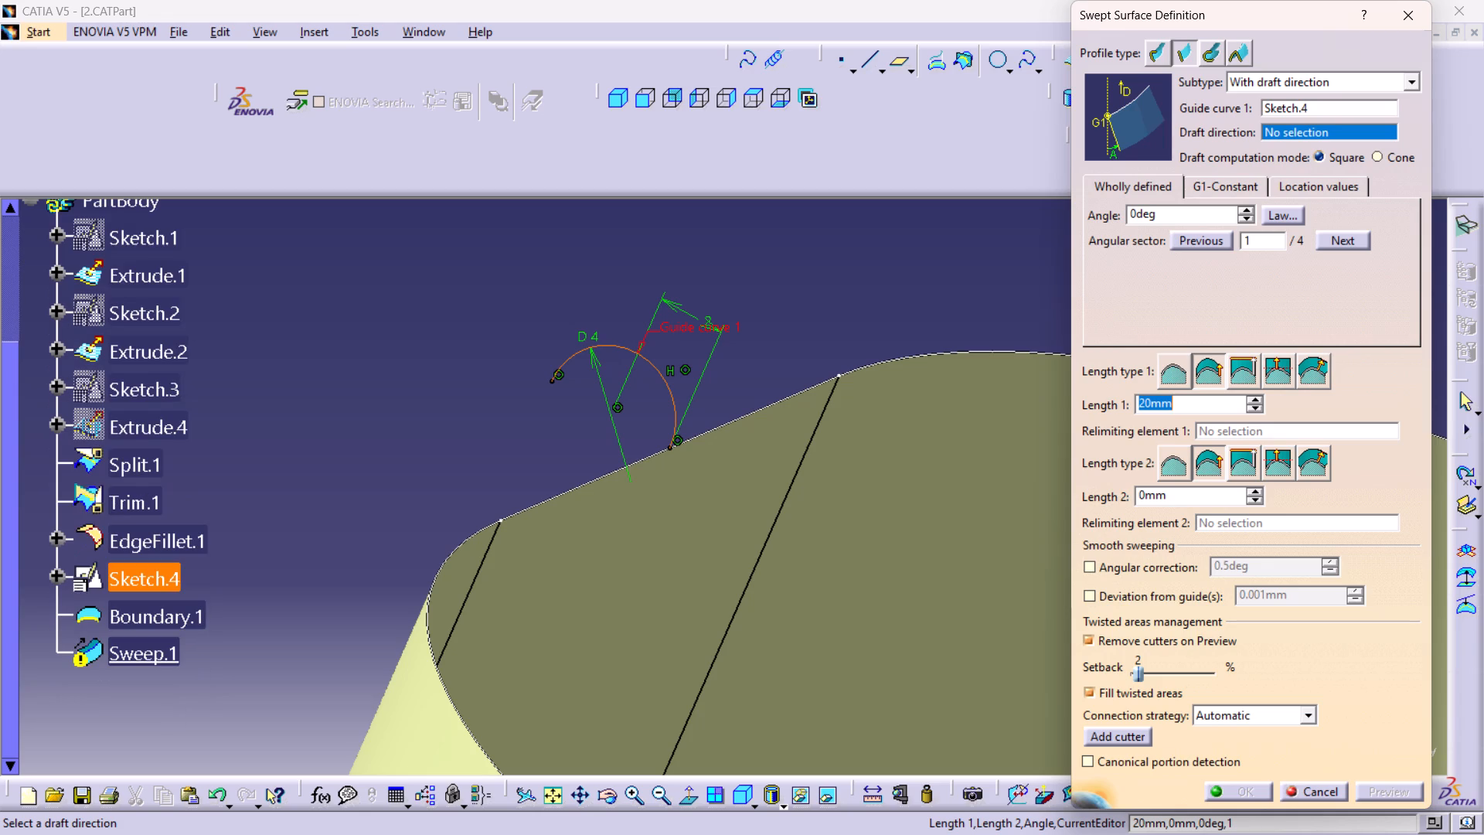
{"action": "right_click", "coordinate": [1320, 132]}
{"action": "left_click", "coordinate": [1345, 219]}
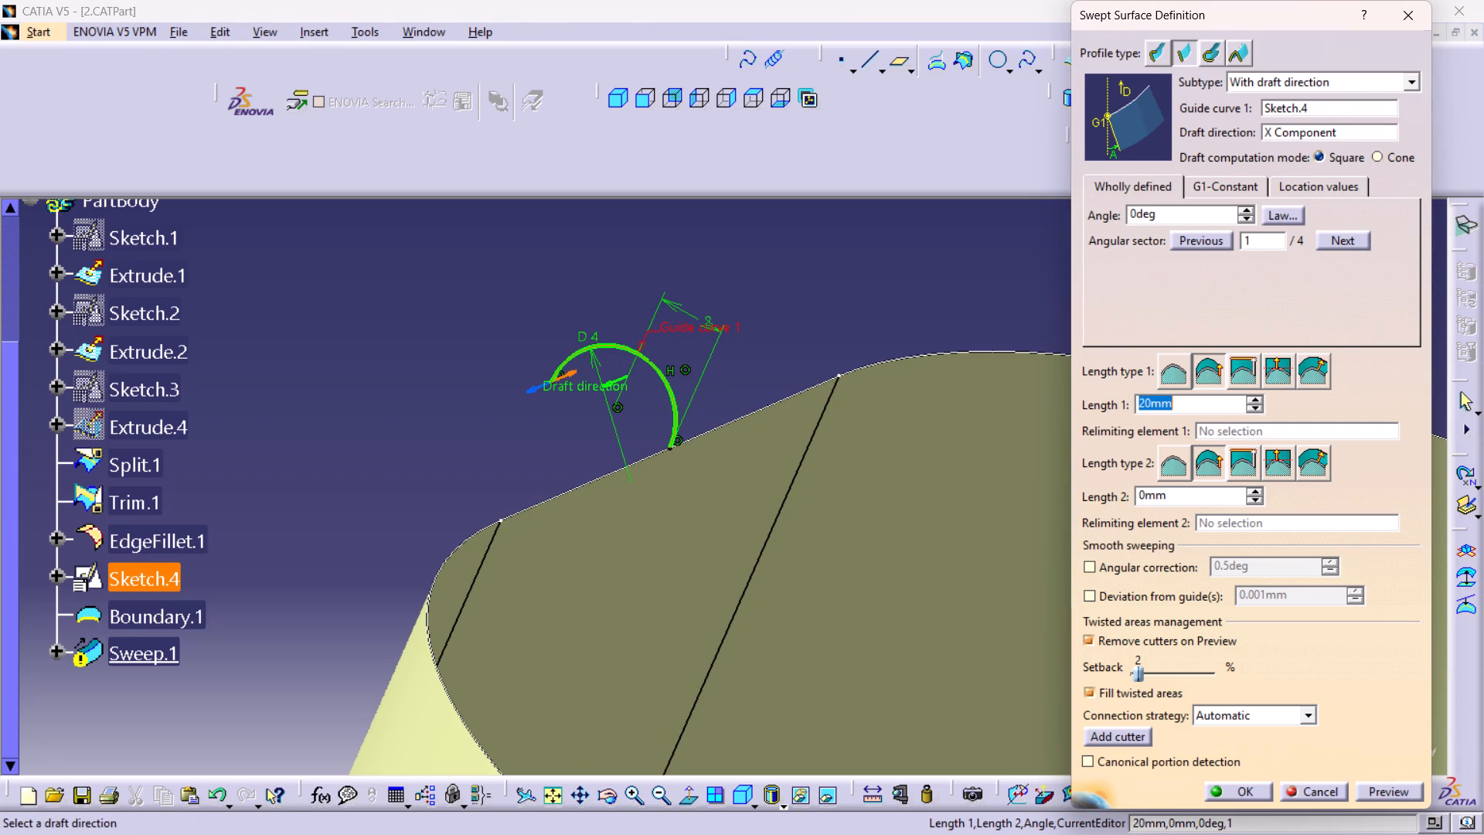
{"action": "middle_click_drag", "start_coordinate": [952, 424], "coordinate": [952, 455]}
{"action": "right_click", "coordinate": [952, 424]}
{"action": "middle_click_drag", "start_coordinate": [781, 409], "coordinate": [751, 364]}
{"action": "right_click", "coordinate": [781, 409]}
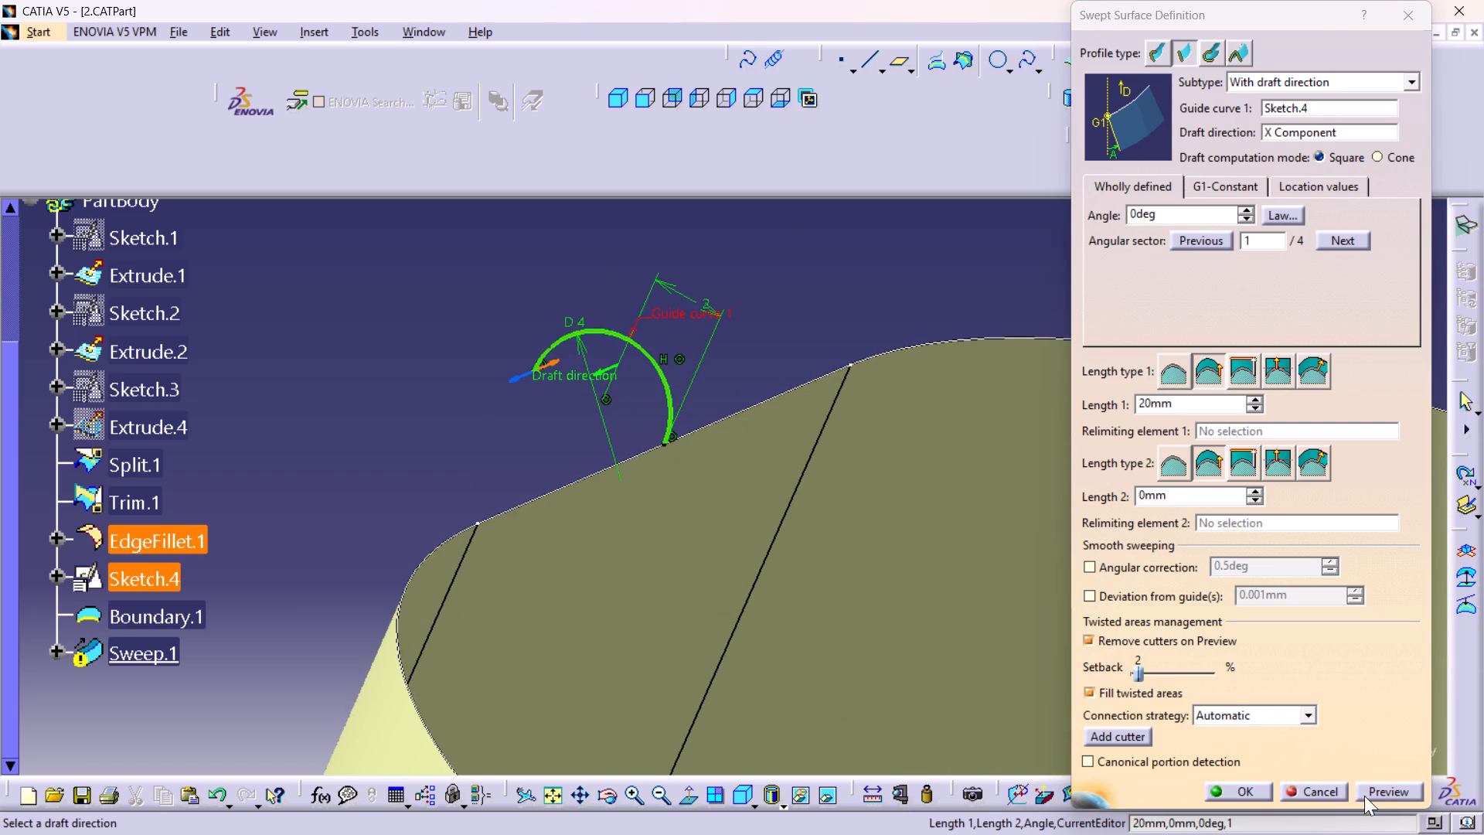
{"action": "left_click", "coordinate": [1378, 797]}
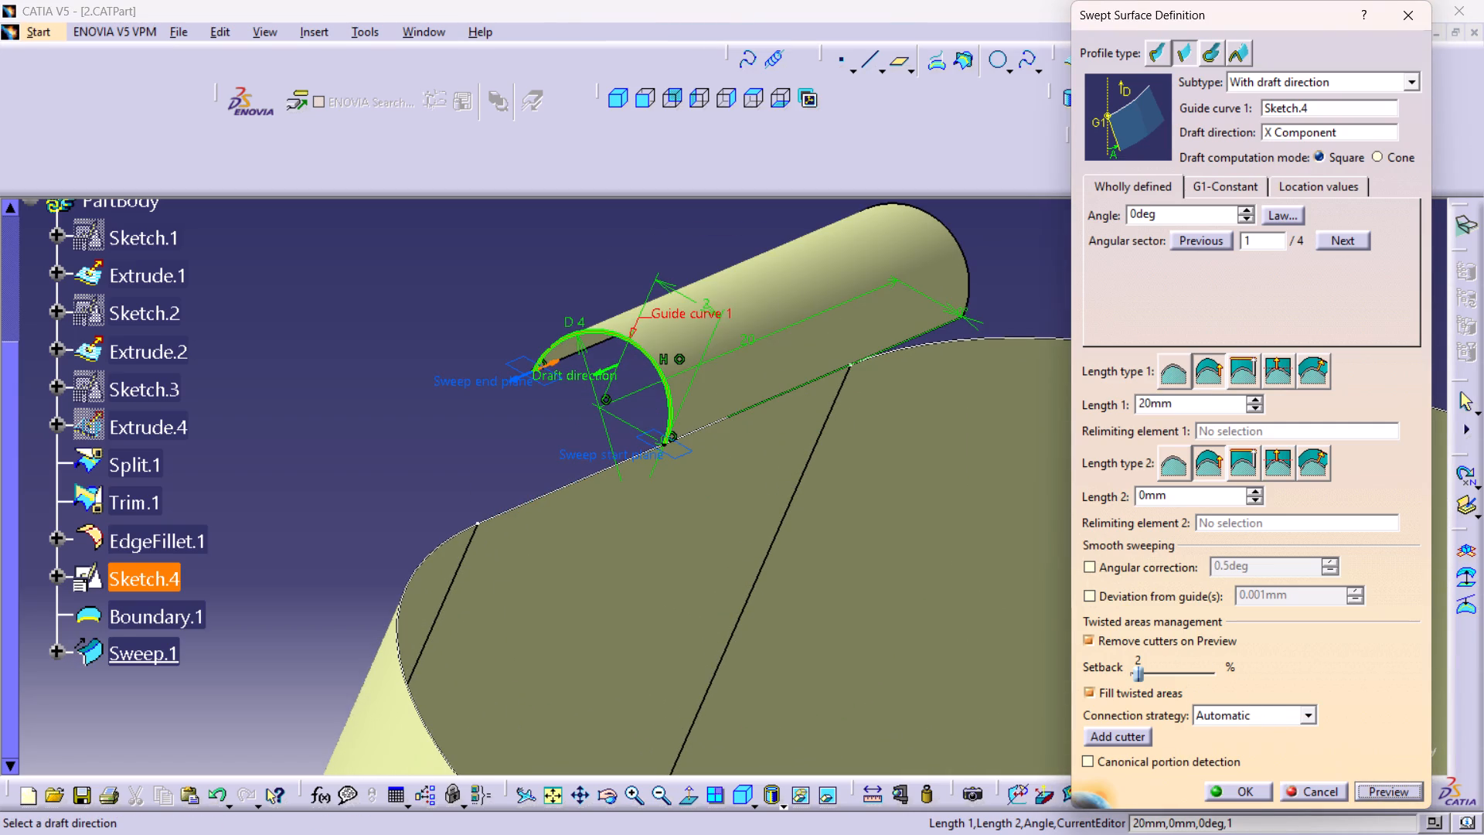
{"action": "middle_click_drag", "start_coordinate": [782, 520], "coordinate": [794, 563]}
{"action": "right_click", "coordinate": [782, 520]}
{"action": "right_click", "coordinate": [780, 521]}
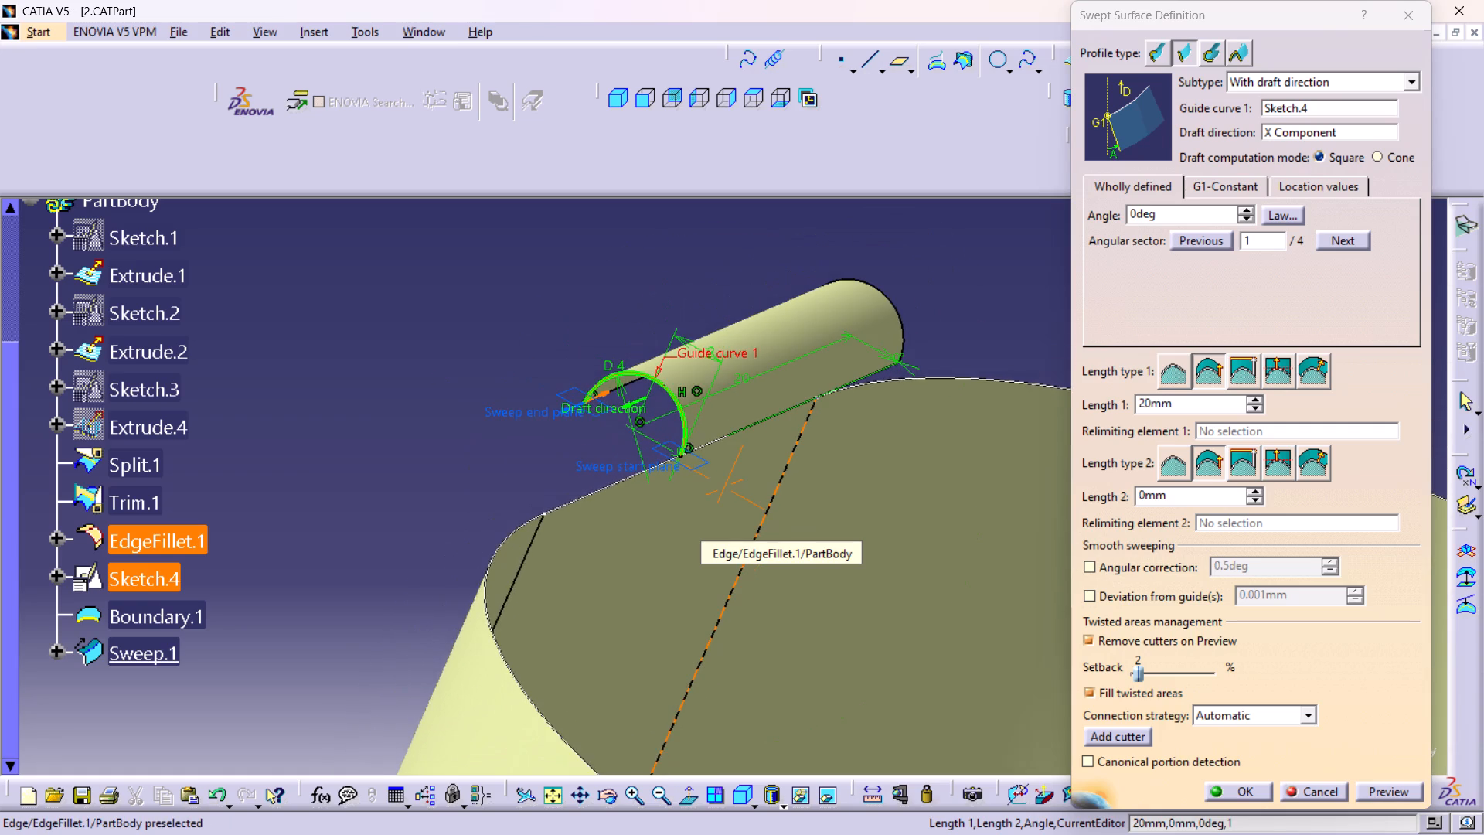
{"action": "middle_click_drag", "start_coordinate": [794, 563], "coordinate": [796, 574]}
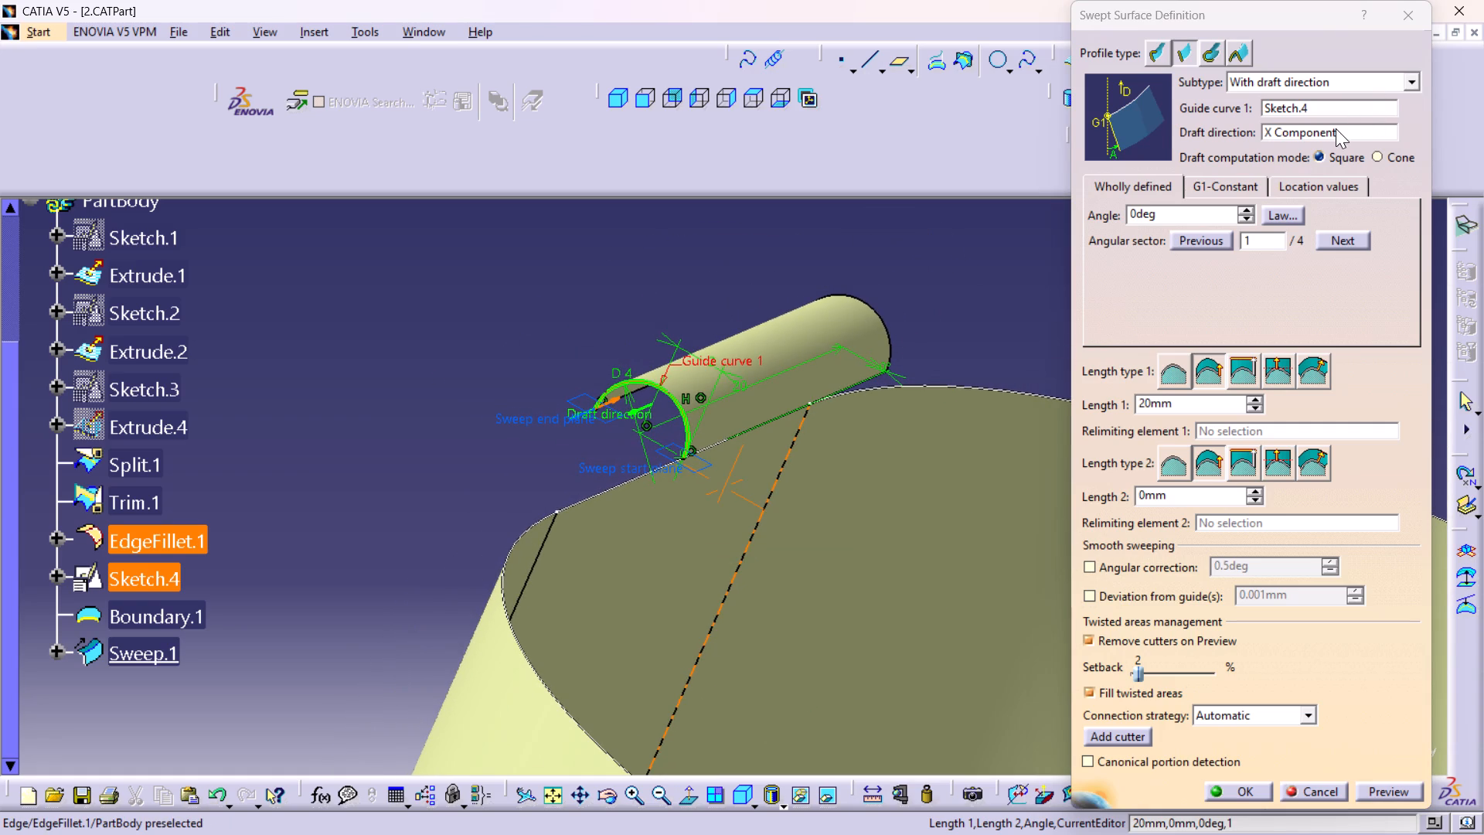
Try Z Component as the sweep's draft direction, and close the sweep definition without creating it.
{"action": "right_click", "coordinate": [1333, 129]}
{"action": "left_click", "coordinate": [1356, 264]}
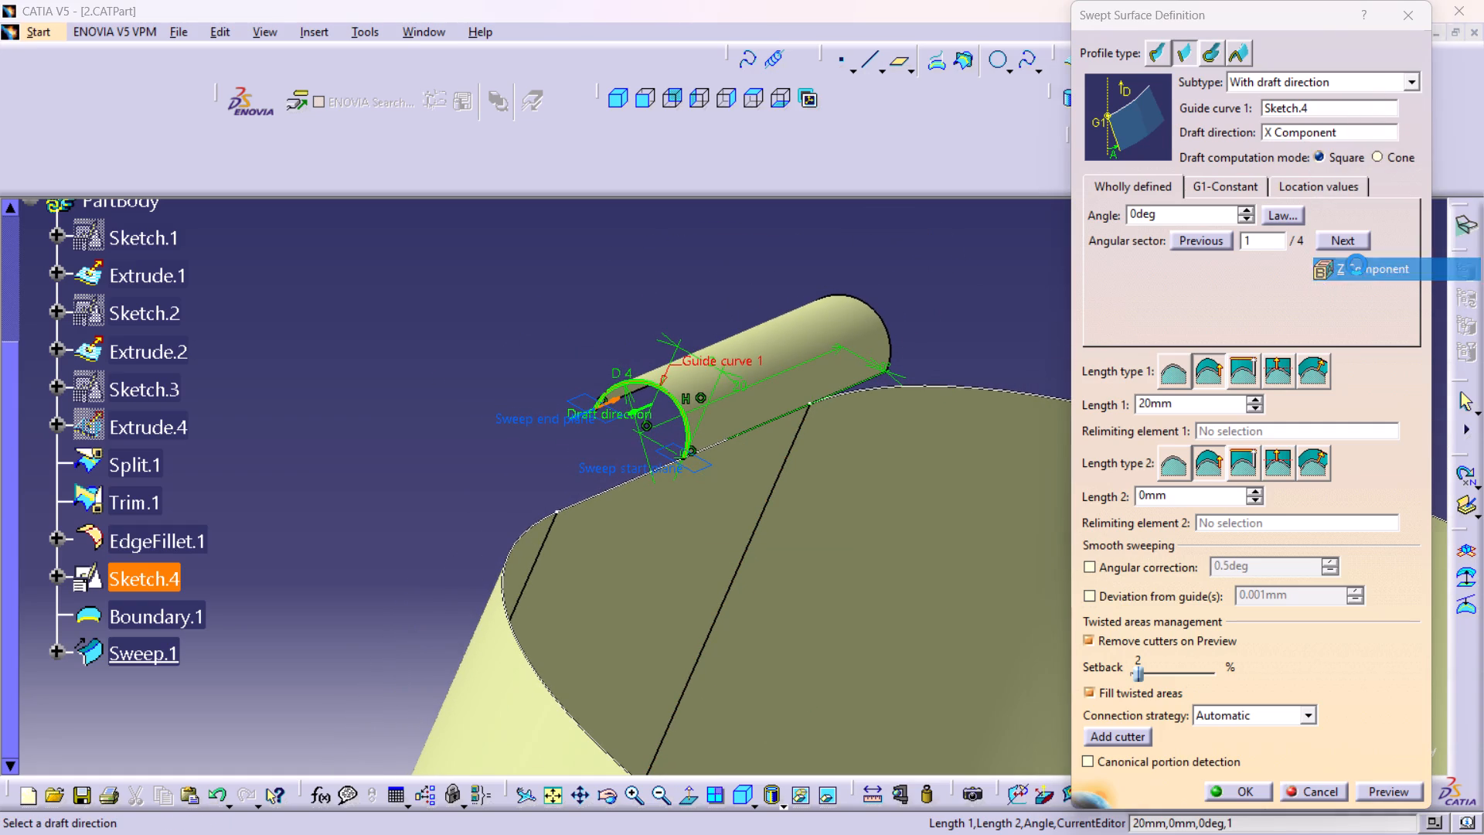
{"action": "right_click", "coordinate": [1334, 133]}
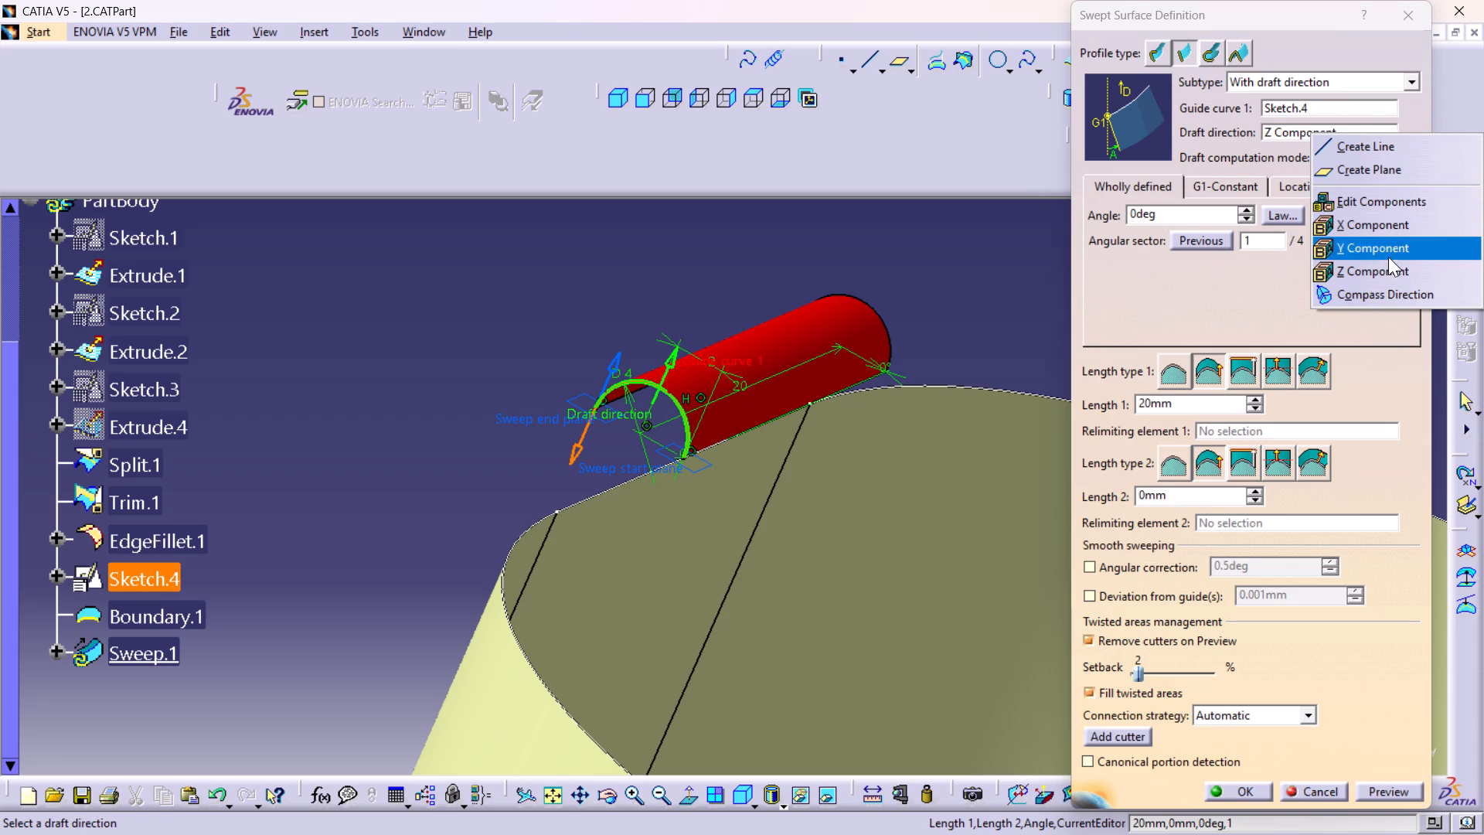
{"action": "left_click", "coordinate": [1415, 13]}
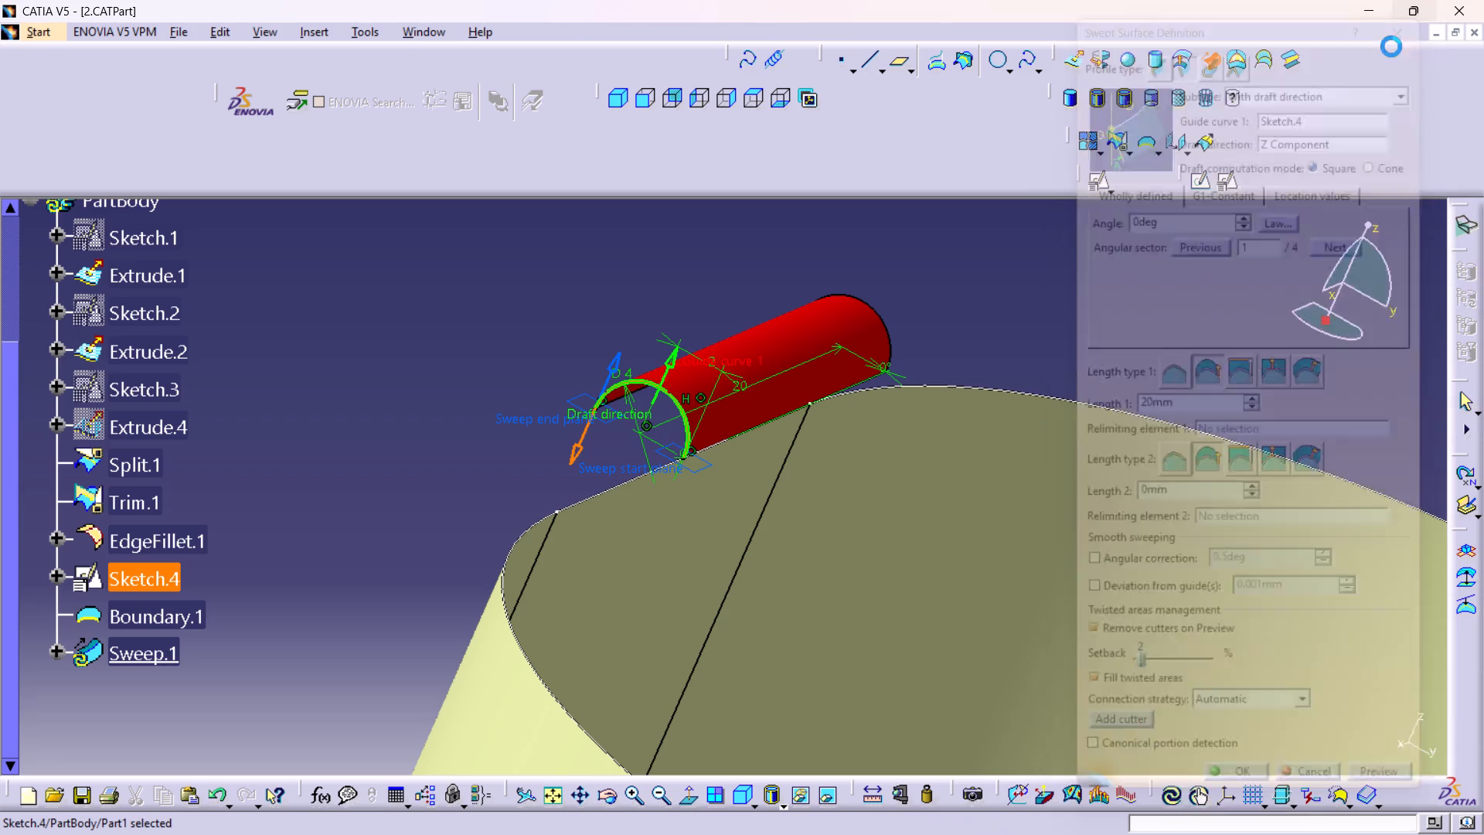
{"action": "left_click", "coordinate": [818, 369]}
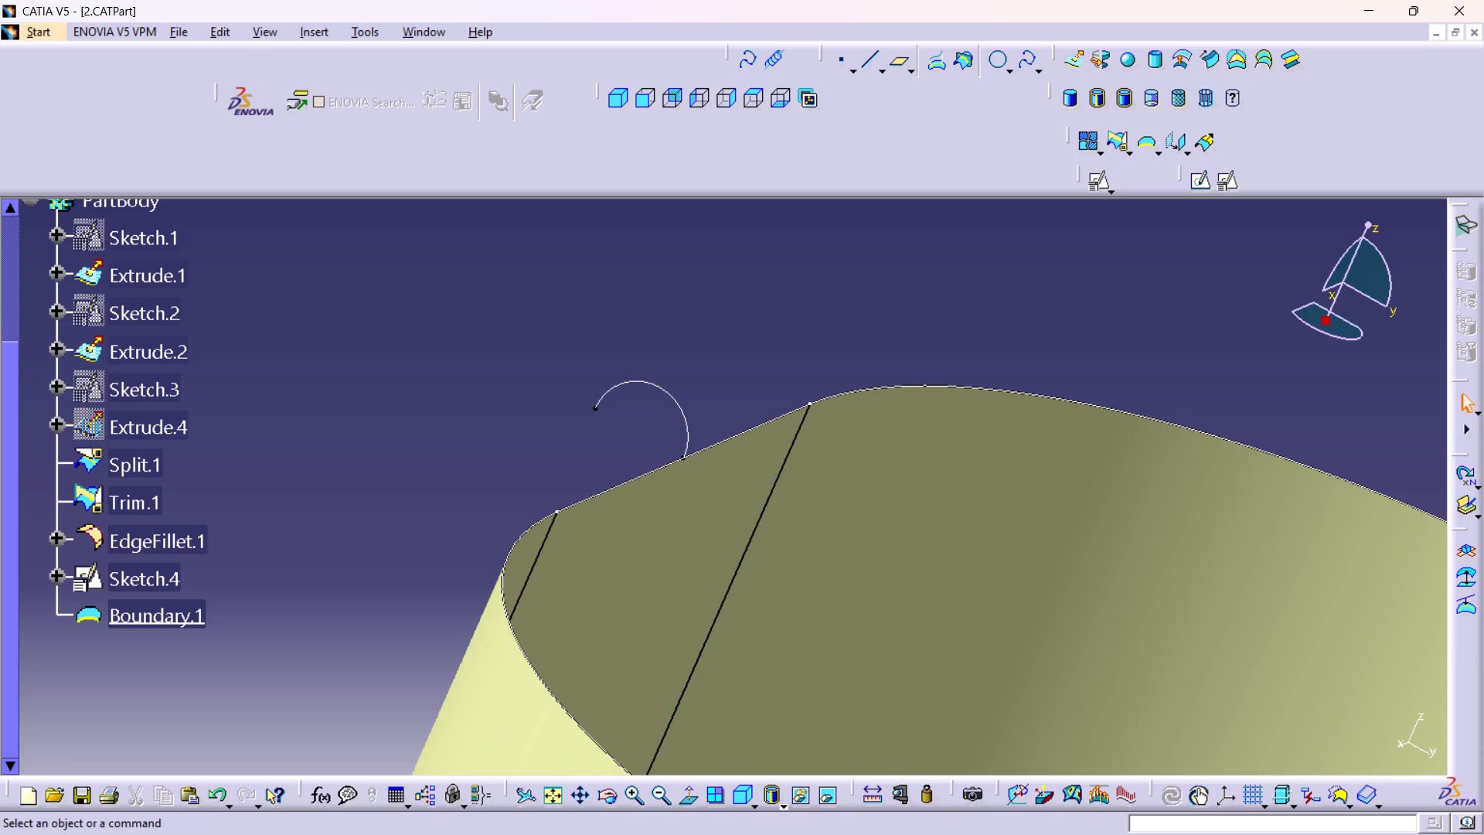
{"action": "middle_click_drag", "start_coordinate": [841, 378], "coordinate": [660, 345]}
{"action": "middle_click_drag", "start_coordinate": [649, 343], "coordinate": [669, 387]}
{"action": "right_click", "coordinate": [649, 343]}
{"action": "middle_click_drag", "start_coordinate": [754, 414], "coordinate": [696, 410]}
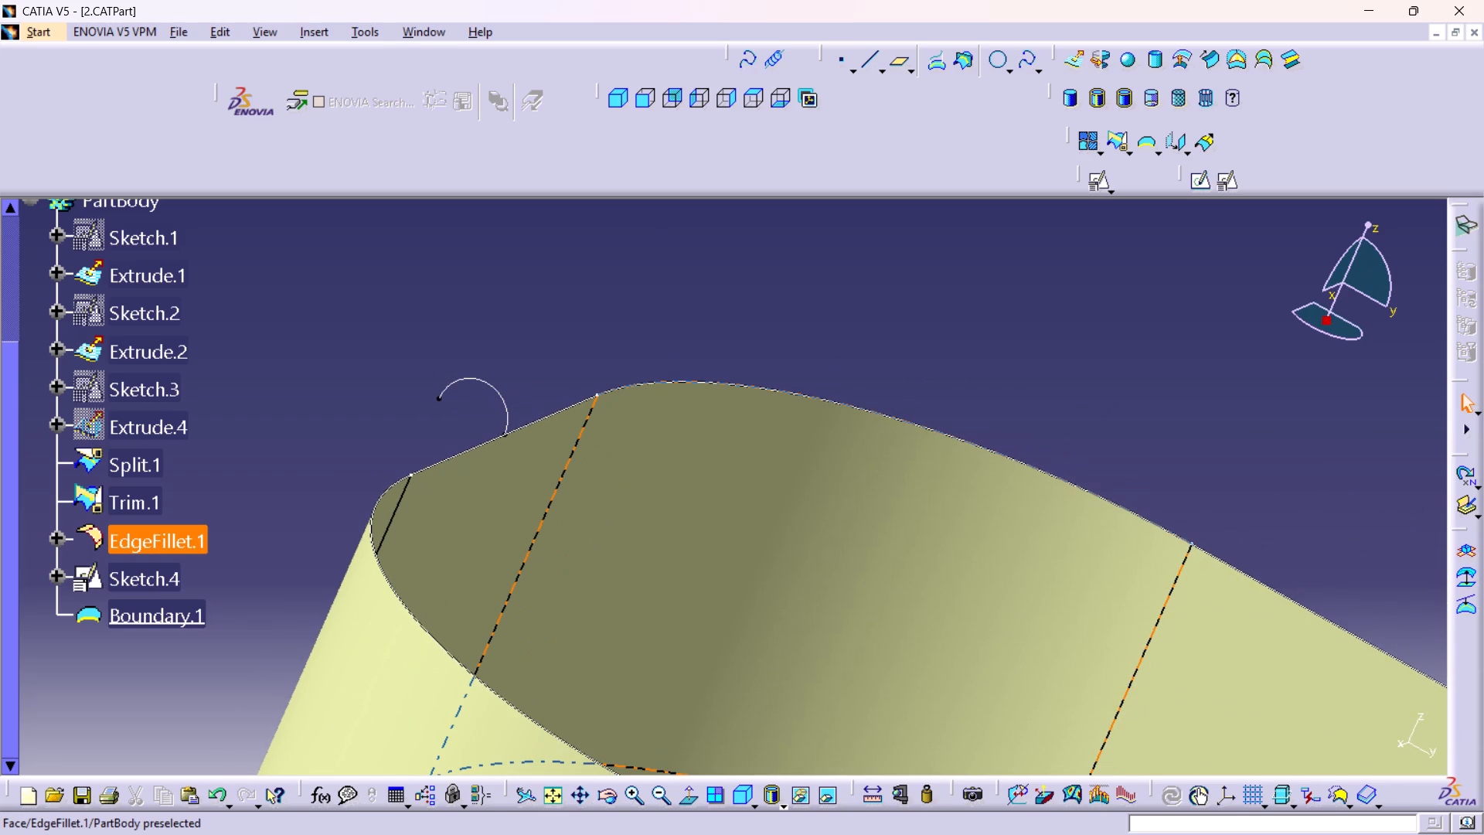
Create an explicit-profile swept surface with reference surface, using Sketch.4 as profile, Boundary.1 as guide curve and the default mean plane.
{"action": "middle_click_drag", "start_coordinate": [791, 356], "coordinate": [844, 397]}
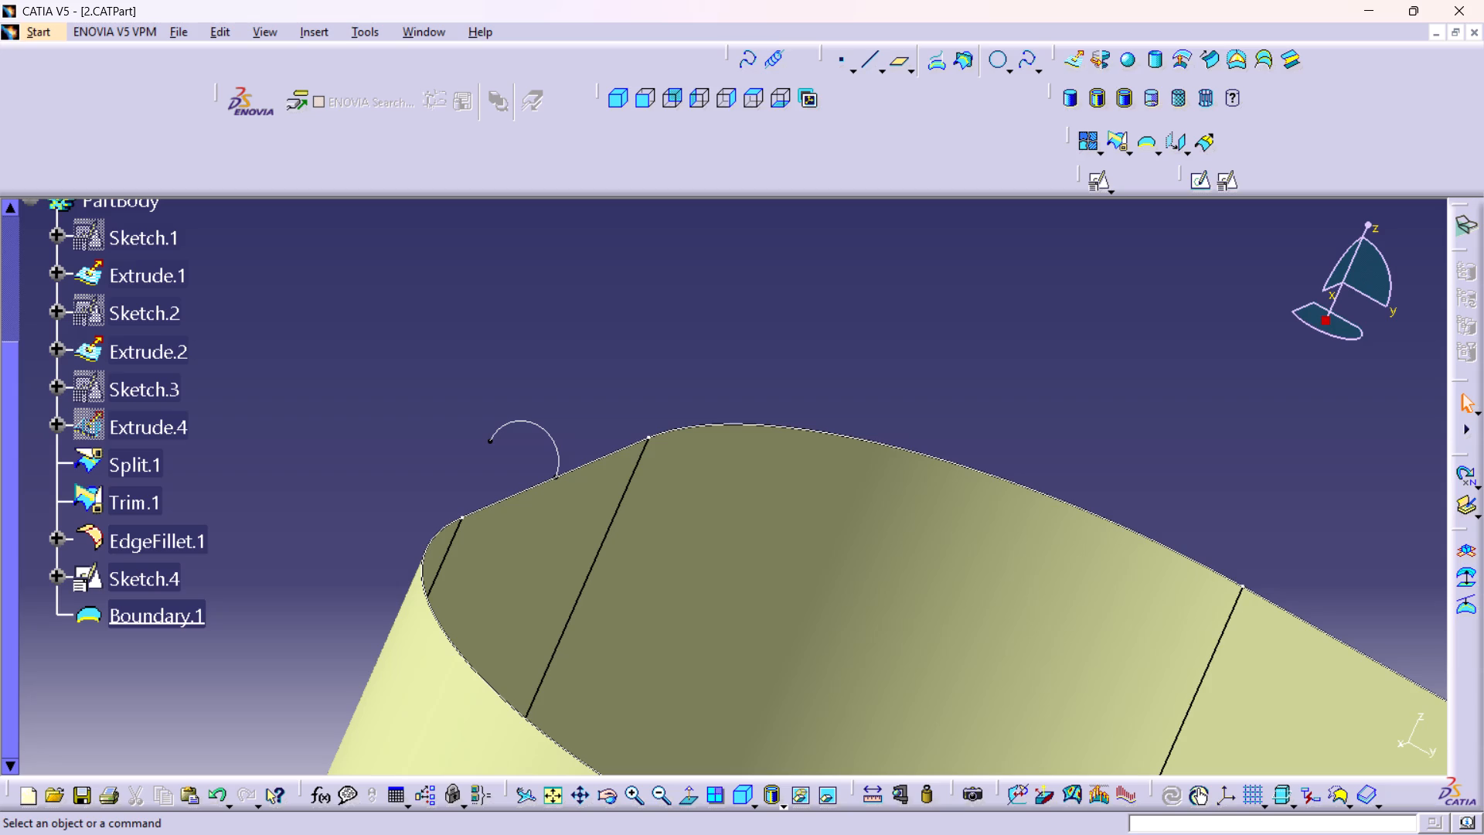
{"action": "double_click", "coordinate": [1207, 51]}
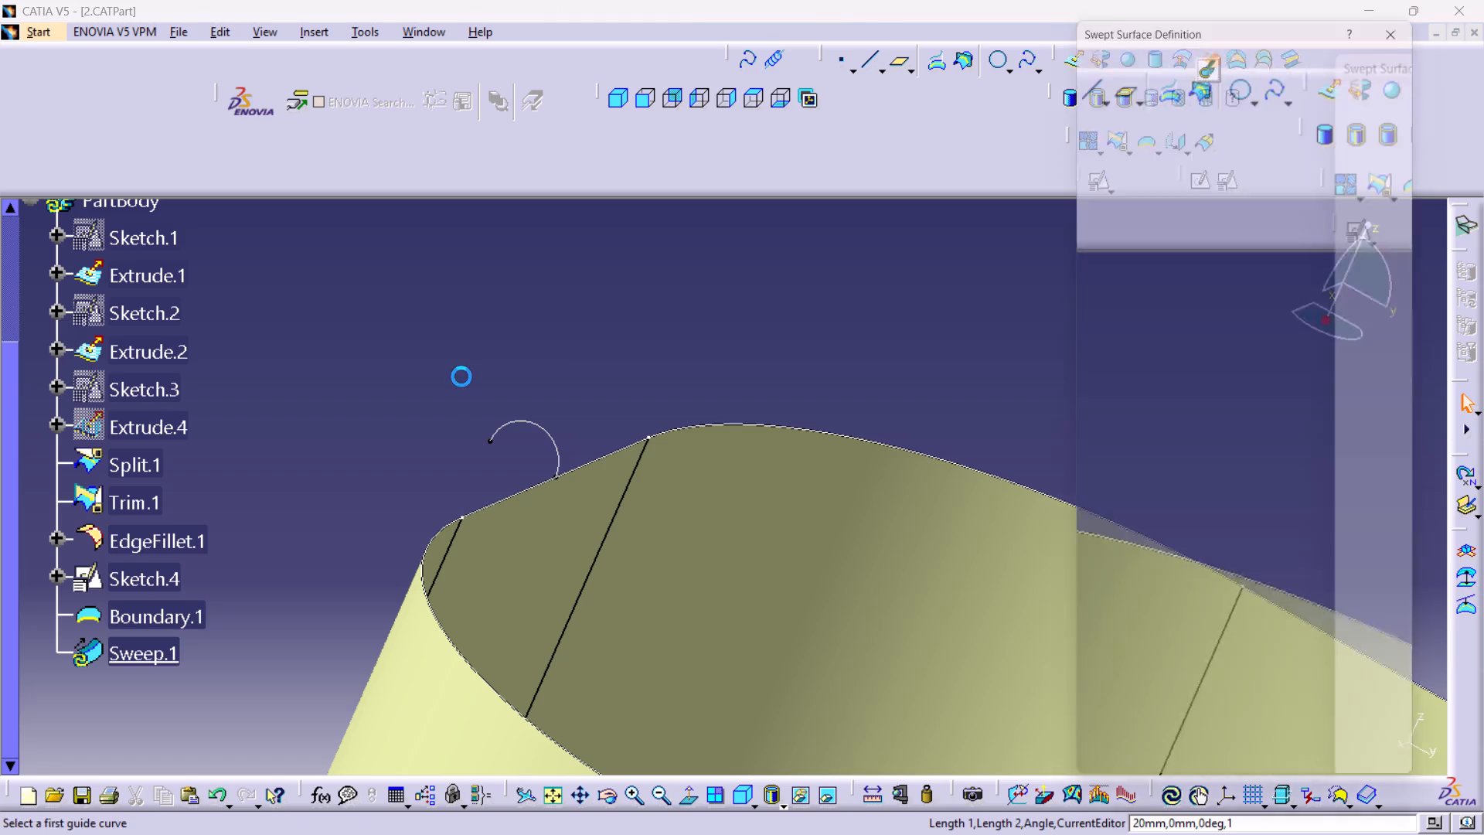
{"action": "left_click", "coordinate": [533, 424]}
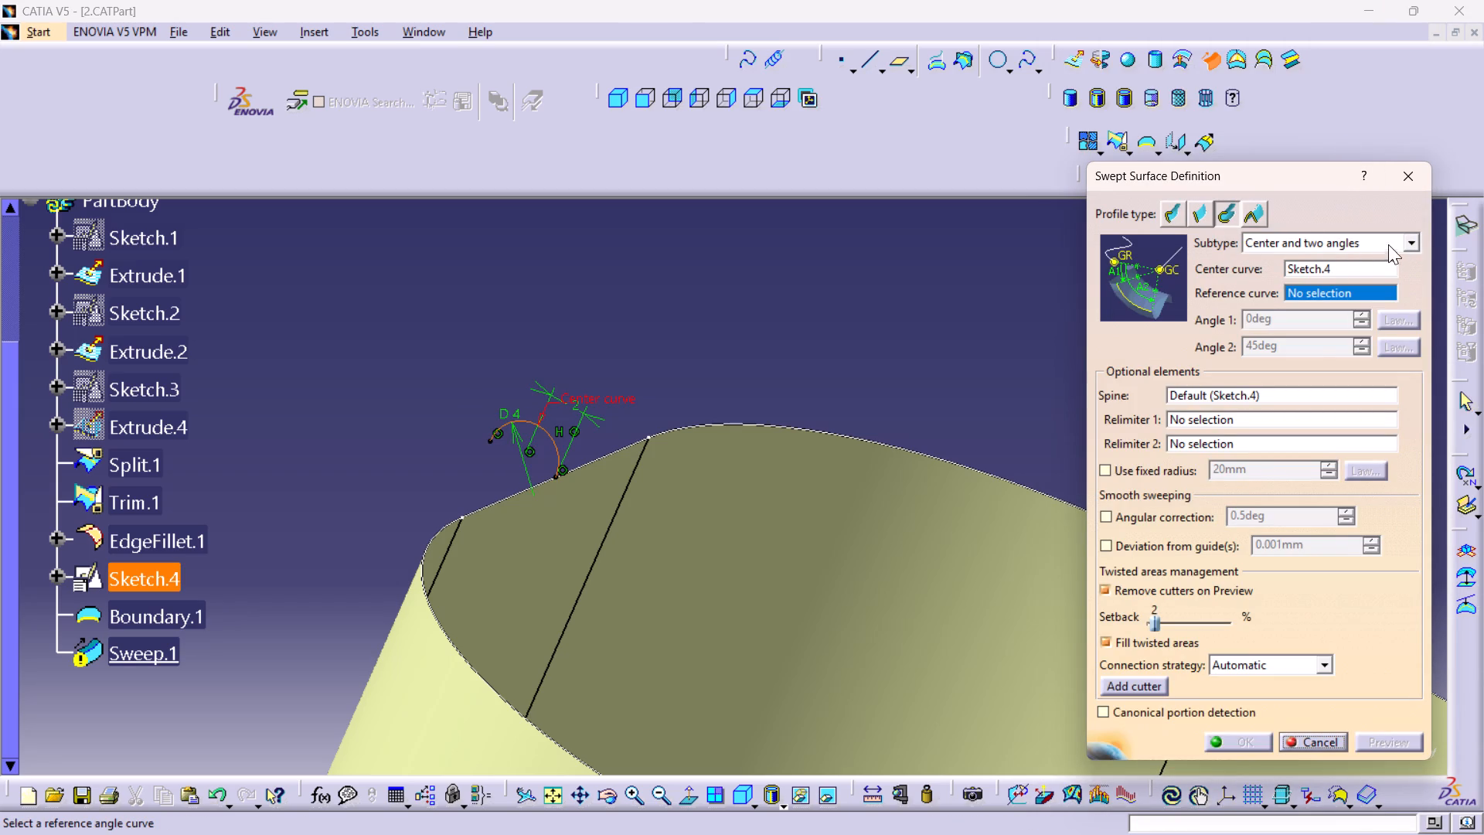
{"action": "left_click", "coordinate": [1412, 235]}
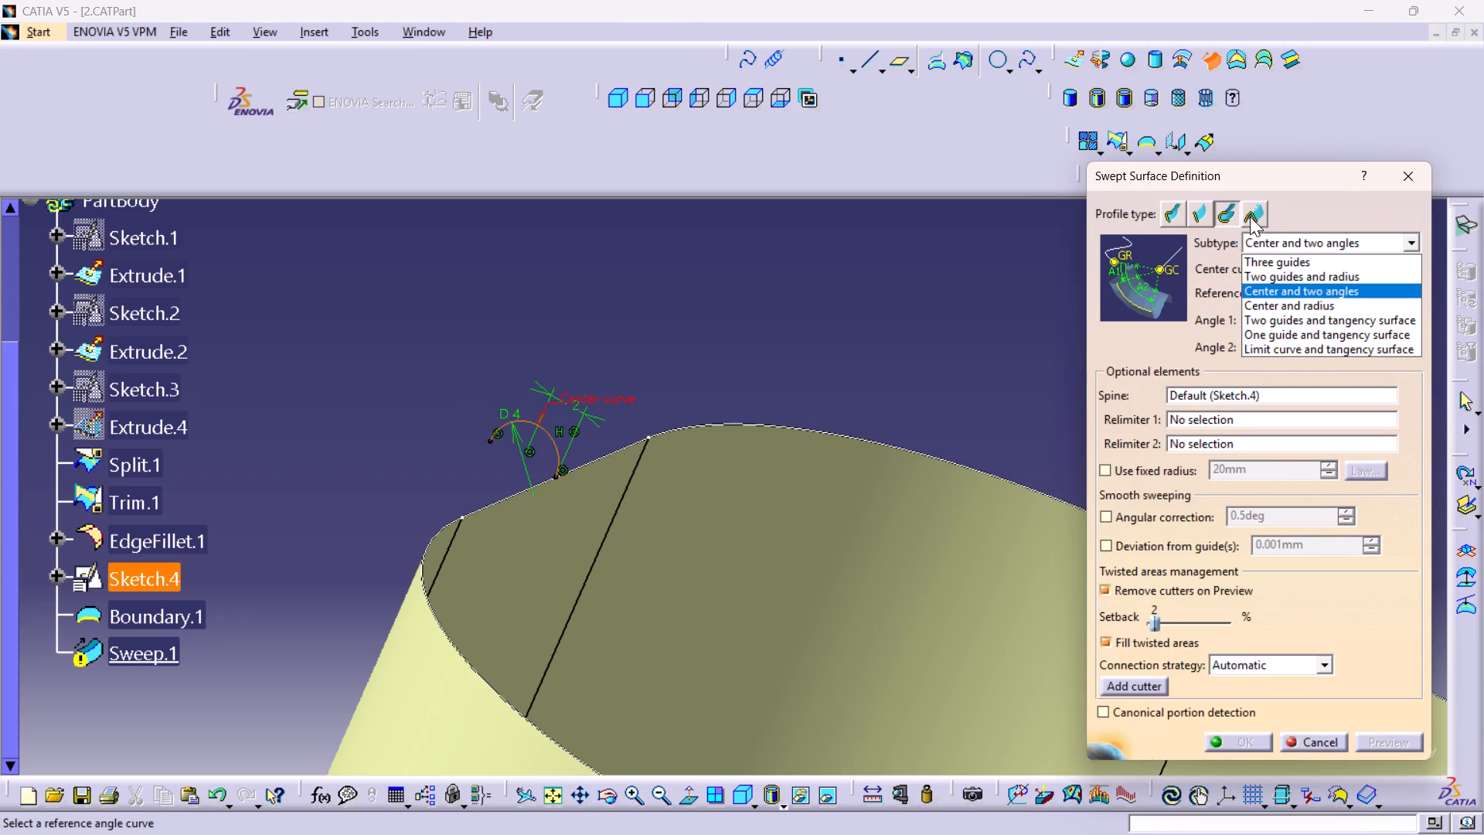
{"action": "double_click", "coordinate": [1167, 212]}
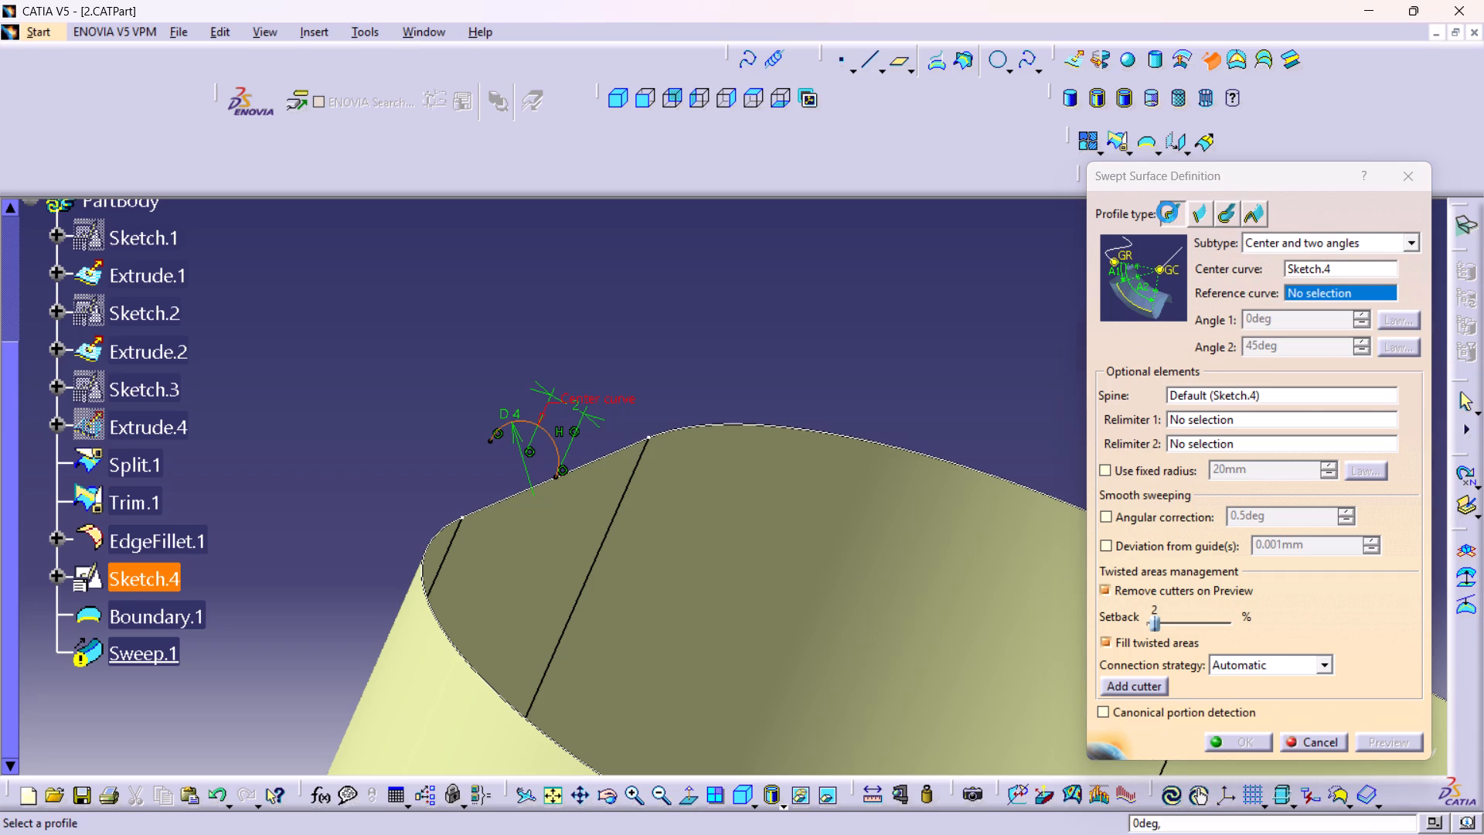
{"action": "left_click", "coordinate": [1416, 210]}
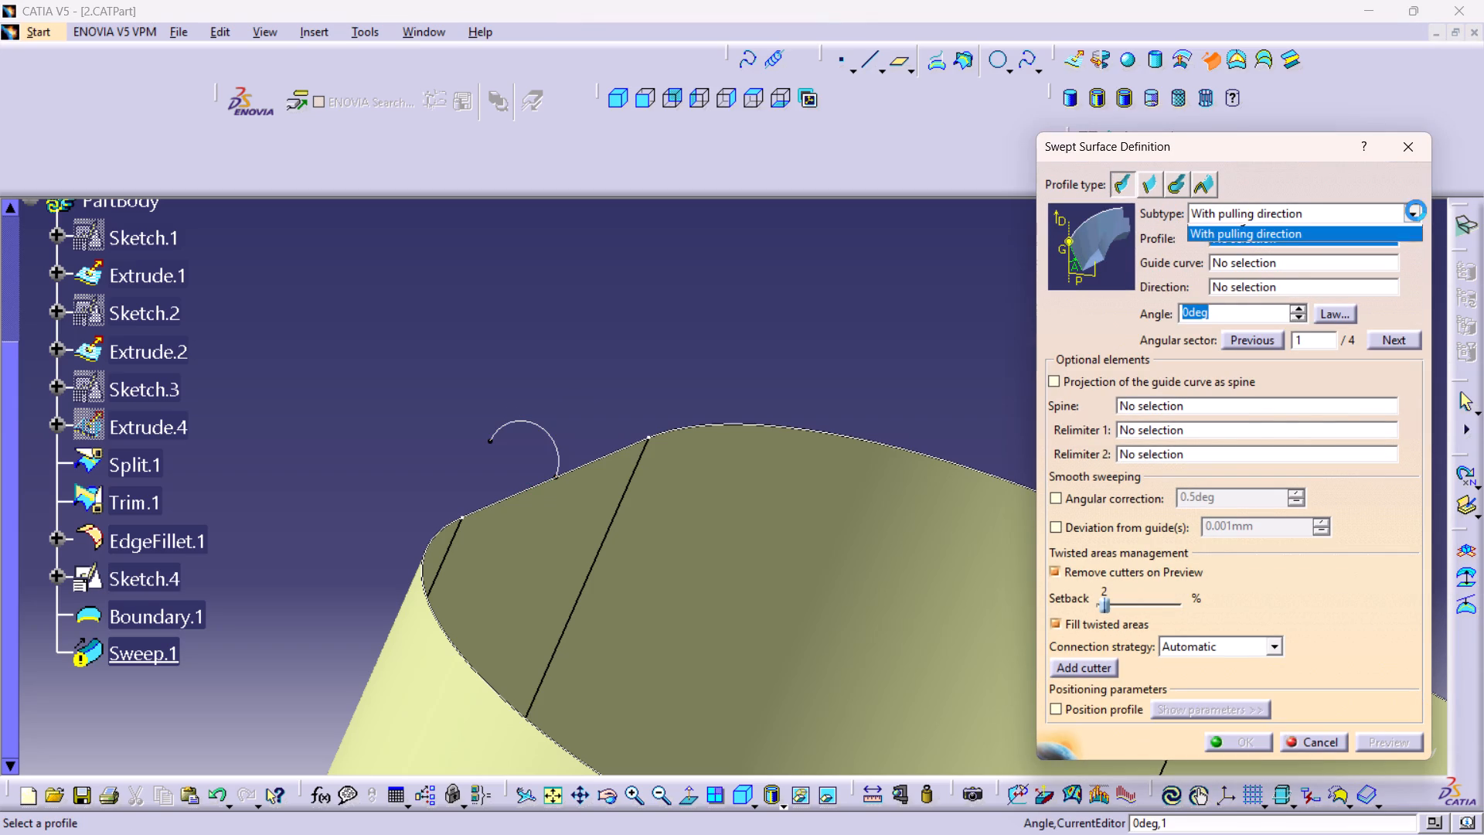
{"action": "left_click", "coordinate": [1228, 231]}
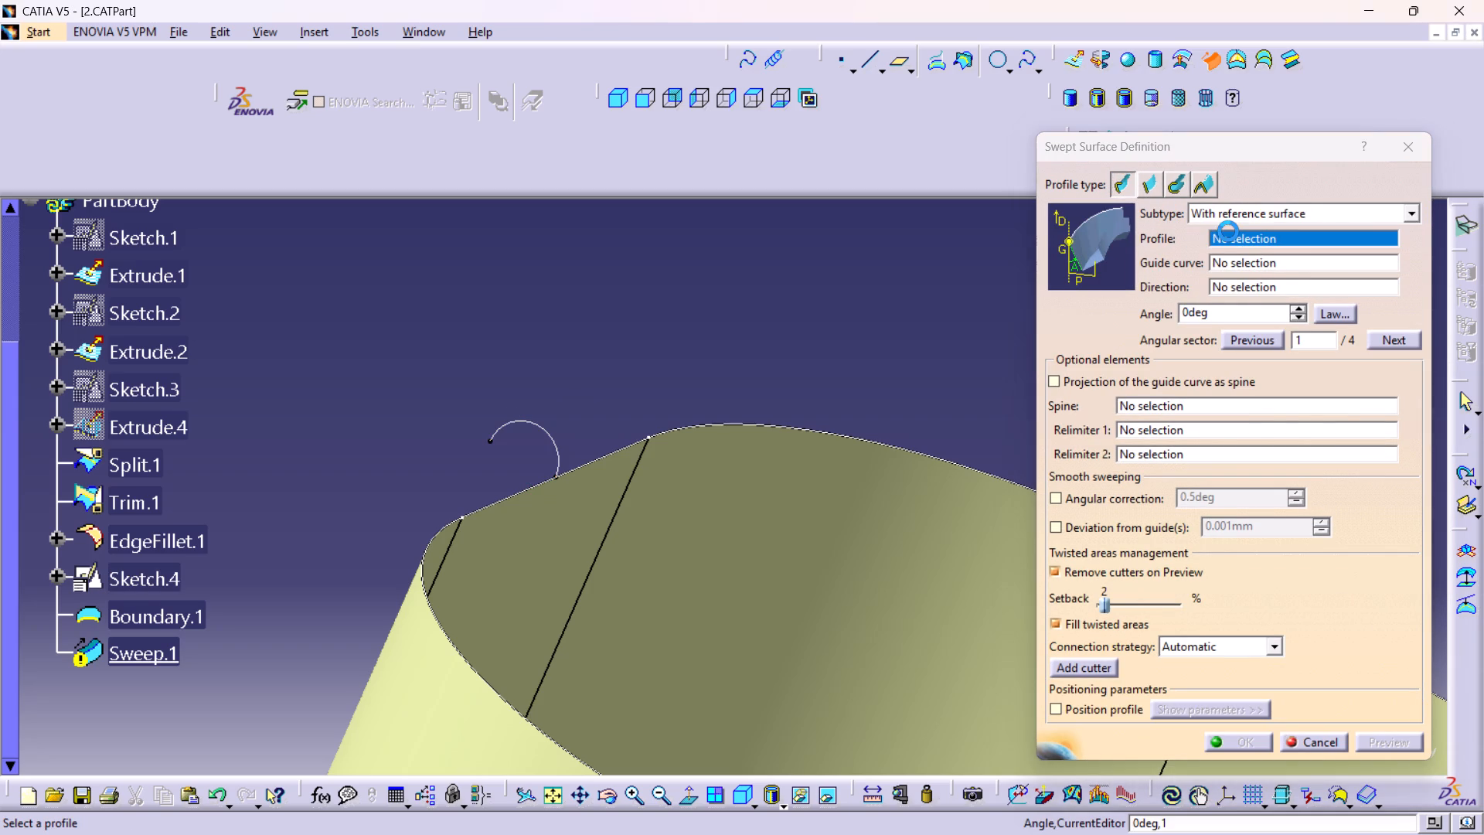
{"action": "left_click", "coordinate": [546, 428]}
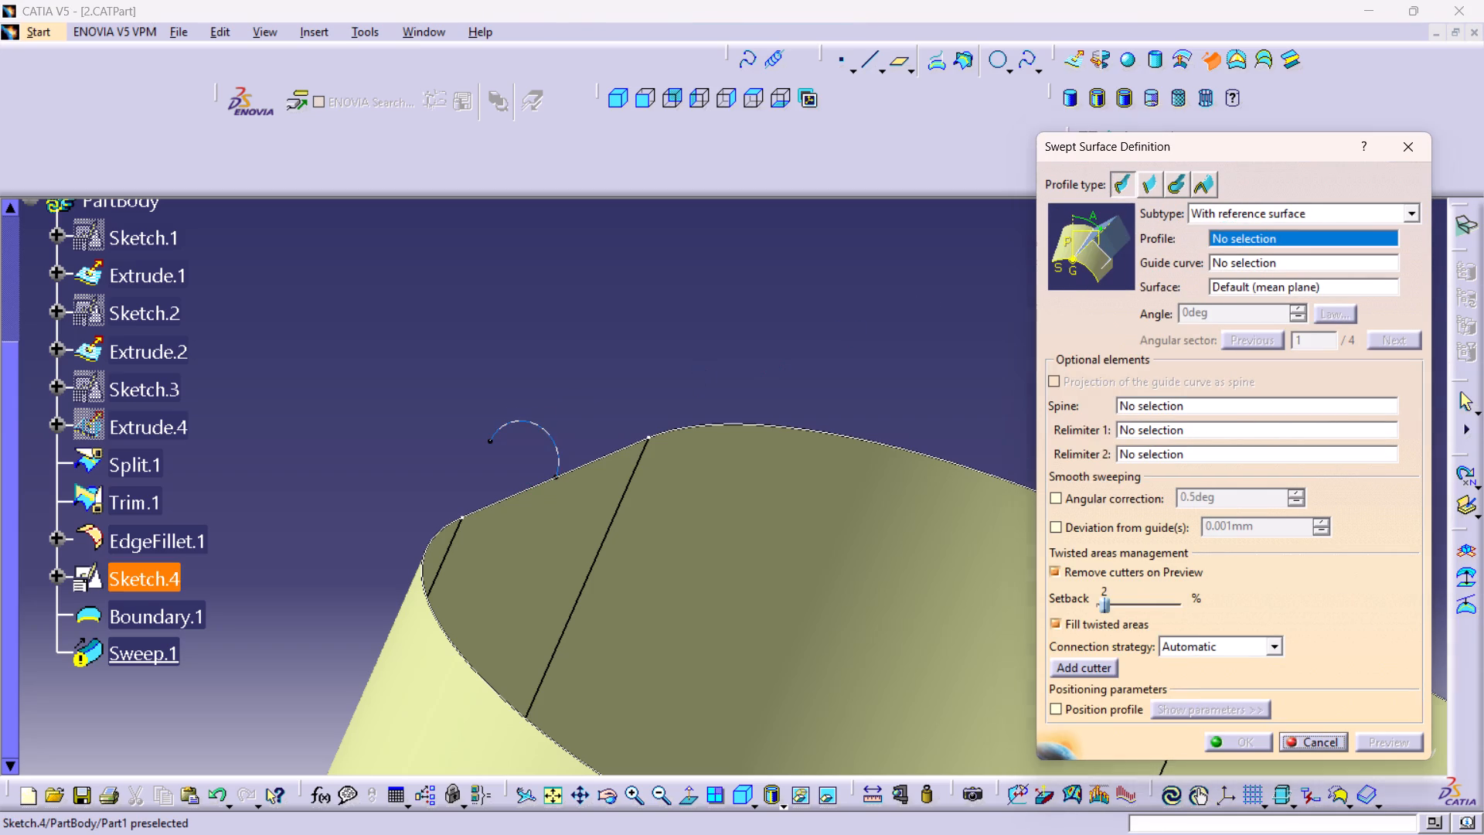
{"action": "left_click", "coordinate": [676, 426]}
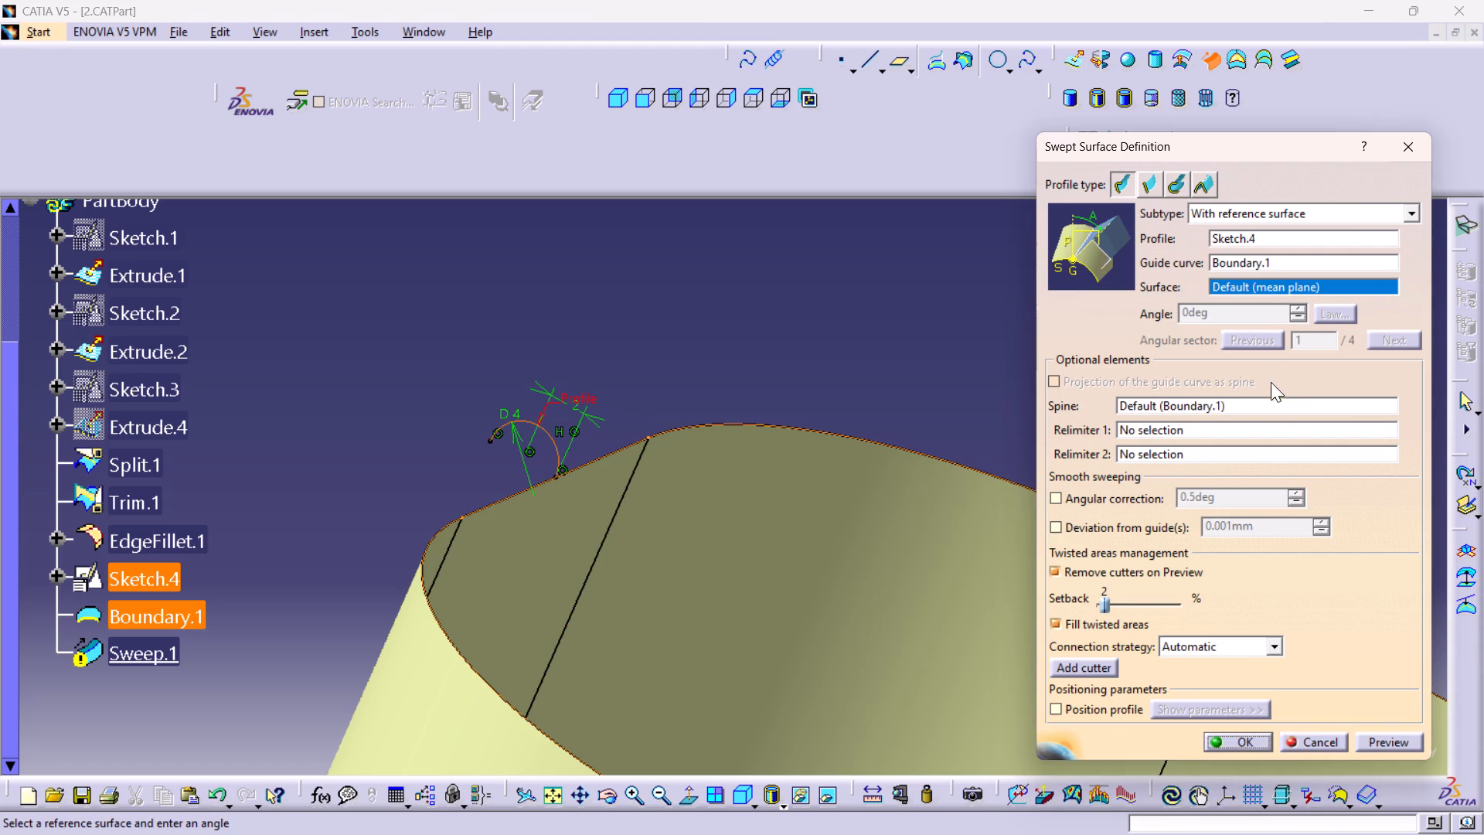
{"action": "left_click", "coordinate": [1379, 743]}
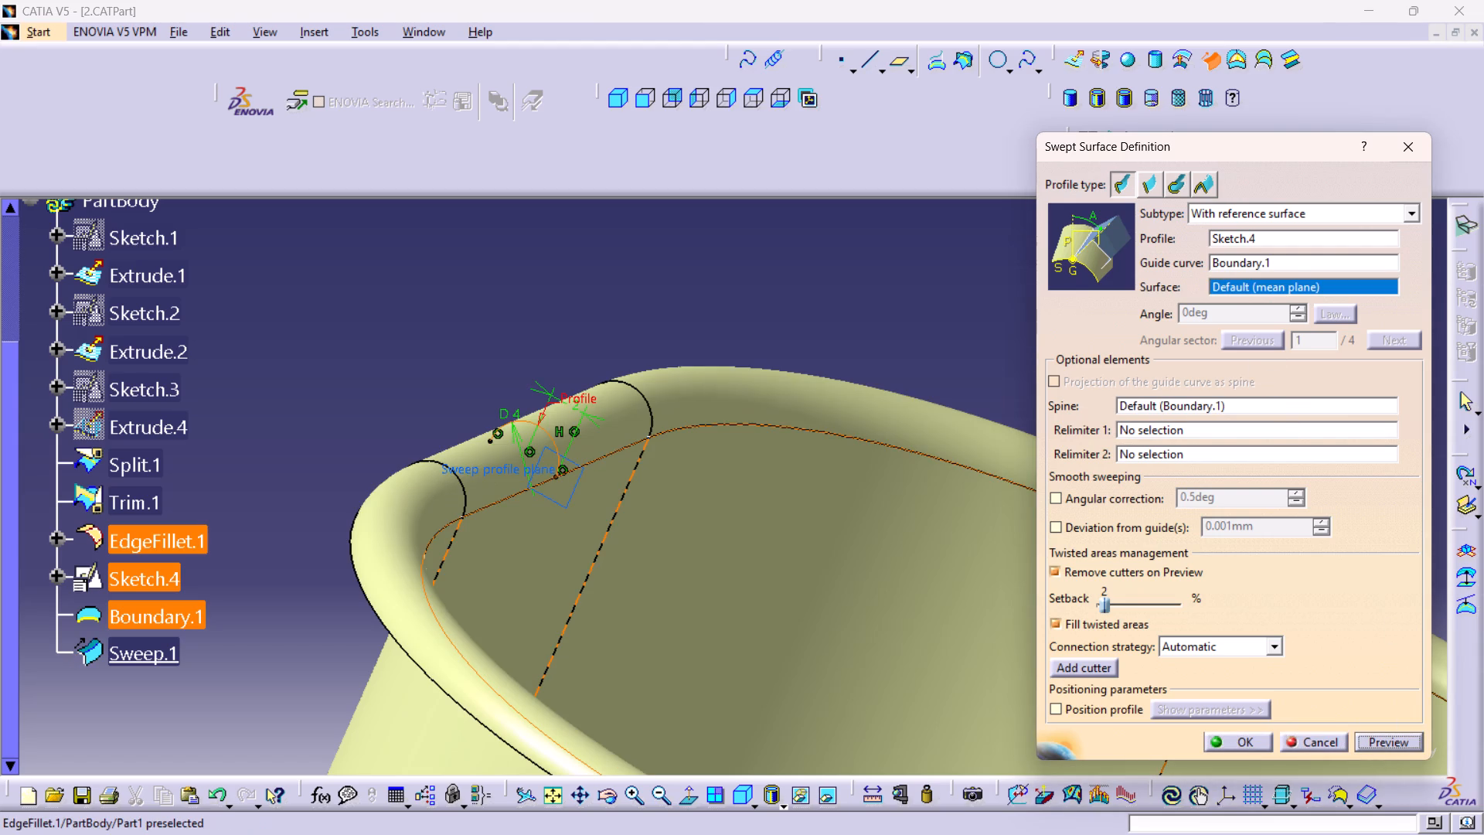
{"action": "middle_click_drag", "start_coordinate": [794, 489], "coordinate": [792, 489]}
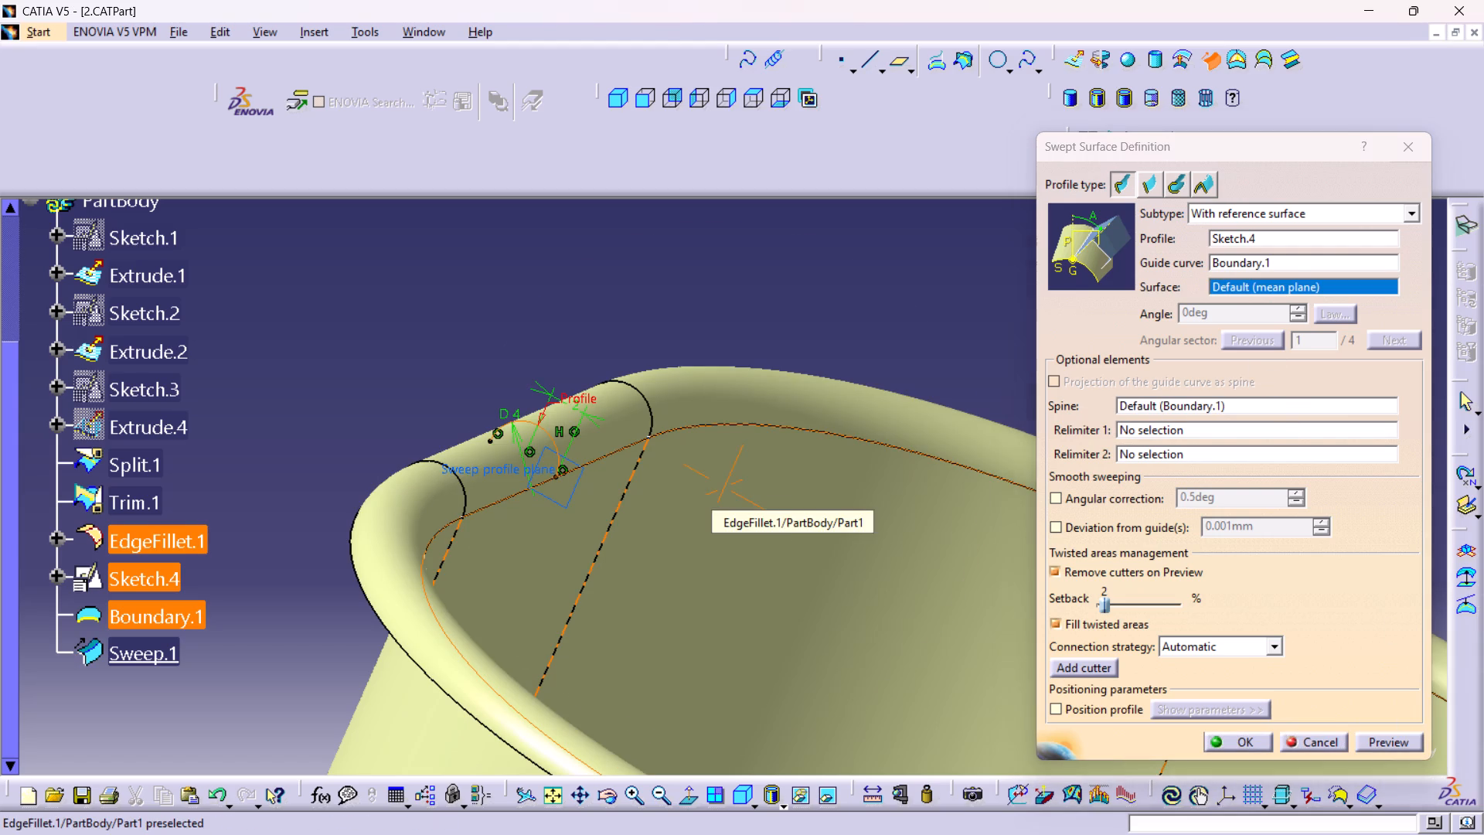
{"action": "middle_click_drag", "start_coordinate": [792, 489], "coordinate": [856, 711]}
{"action": "right_click_drag", "start_coordinate": [792, 489], "coordinate": [802, 498]}
{"action": "middle_click_drag", "start_coordinate": [836, 581], "coordinate": [526, 447]}
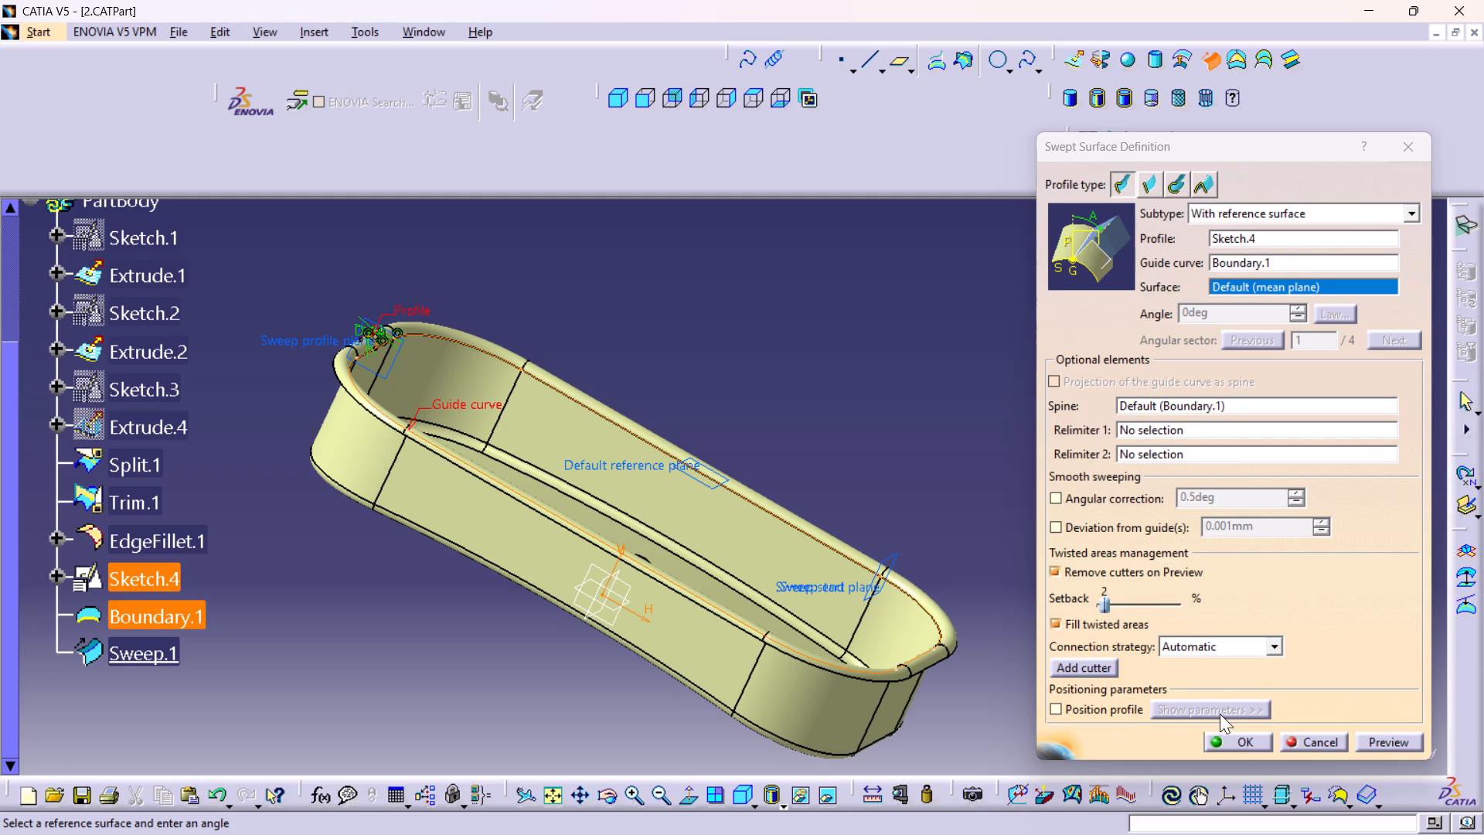
{"action": "left_click", "coordinate": [1240, 737]}
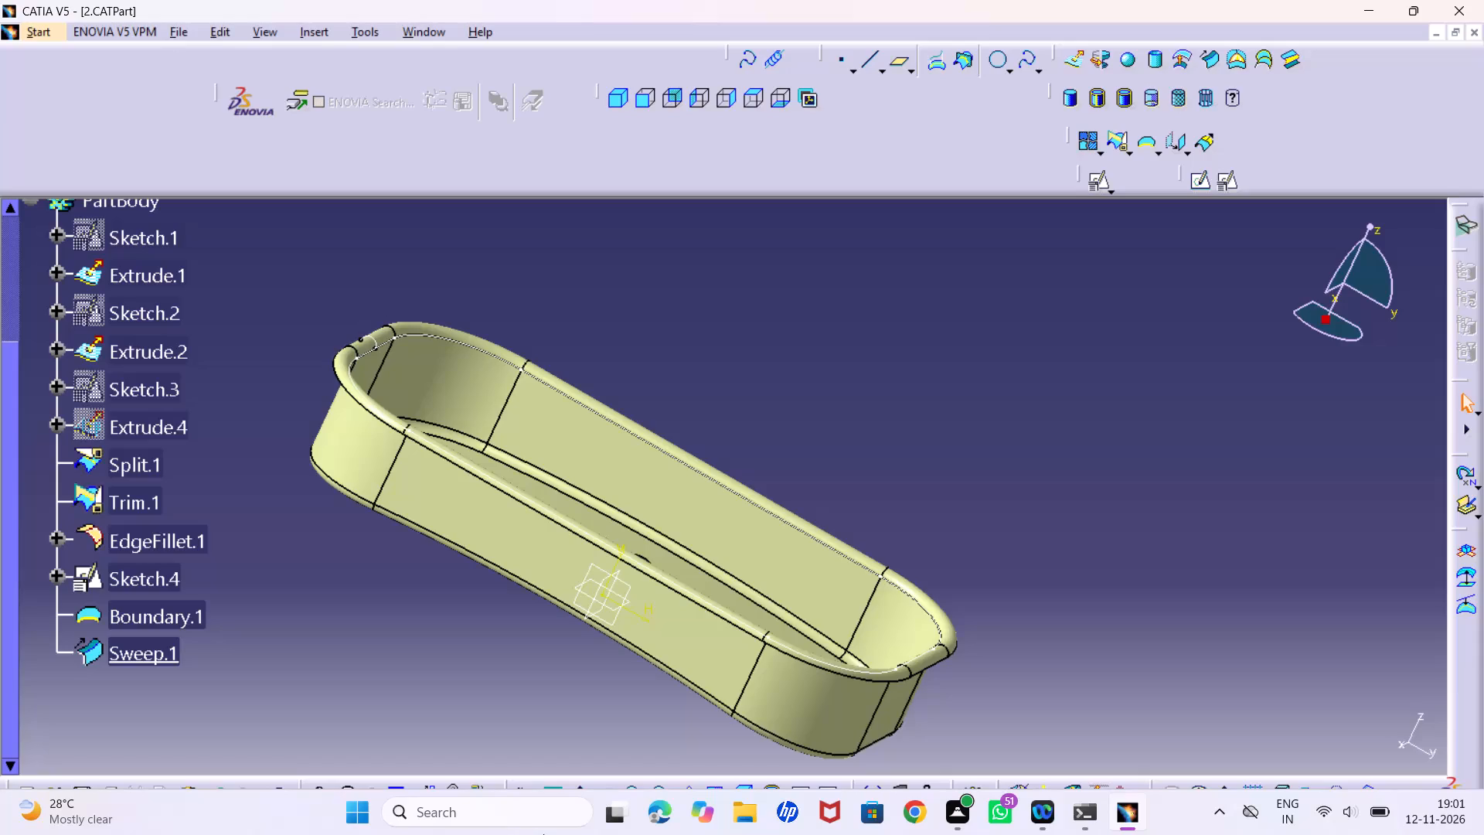
Save the part document.
{"action": "key", "text": "ctrl+s"}
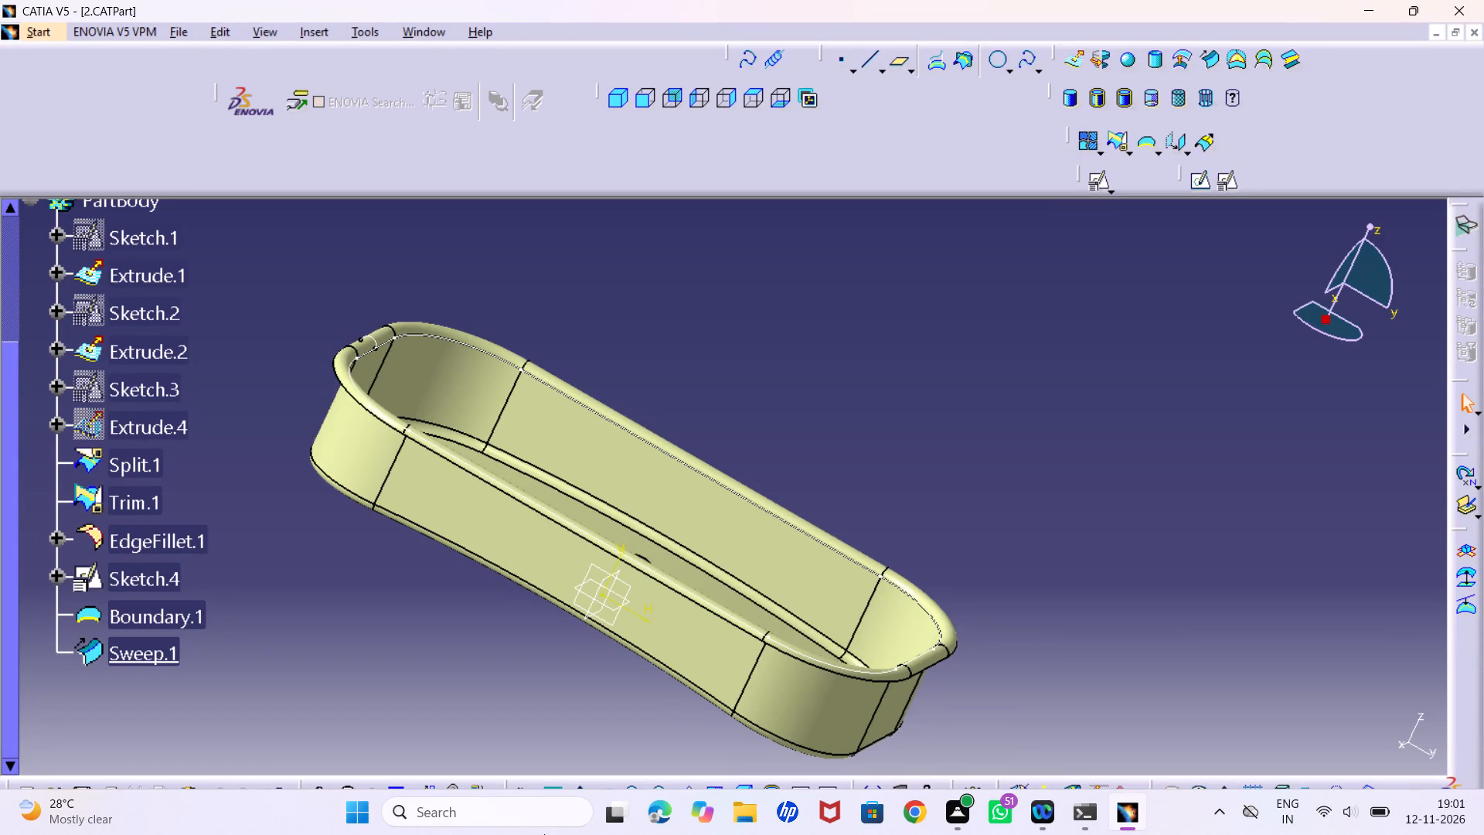
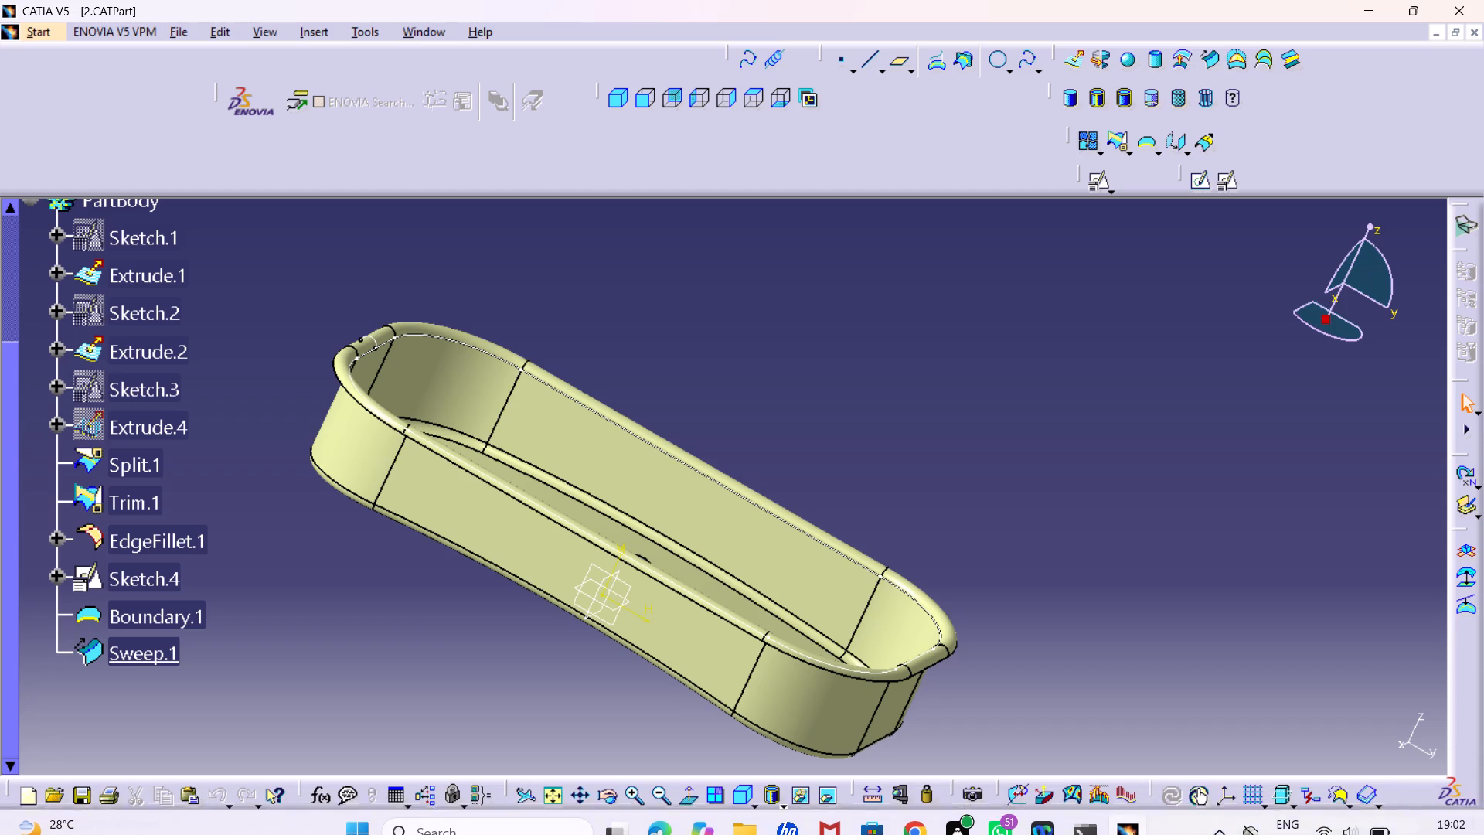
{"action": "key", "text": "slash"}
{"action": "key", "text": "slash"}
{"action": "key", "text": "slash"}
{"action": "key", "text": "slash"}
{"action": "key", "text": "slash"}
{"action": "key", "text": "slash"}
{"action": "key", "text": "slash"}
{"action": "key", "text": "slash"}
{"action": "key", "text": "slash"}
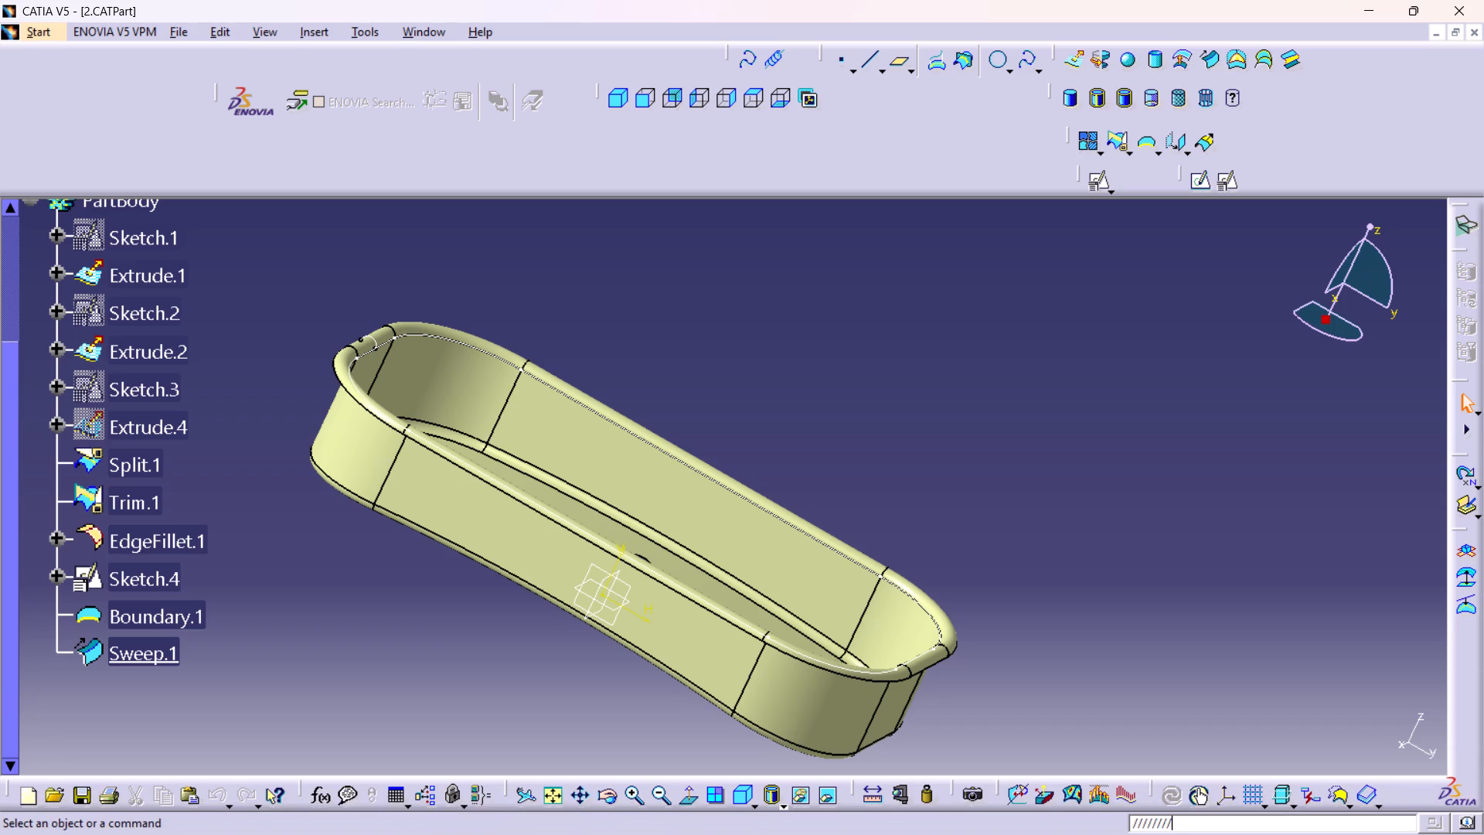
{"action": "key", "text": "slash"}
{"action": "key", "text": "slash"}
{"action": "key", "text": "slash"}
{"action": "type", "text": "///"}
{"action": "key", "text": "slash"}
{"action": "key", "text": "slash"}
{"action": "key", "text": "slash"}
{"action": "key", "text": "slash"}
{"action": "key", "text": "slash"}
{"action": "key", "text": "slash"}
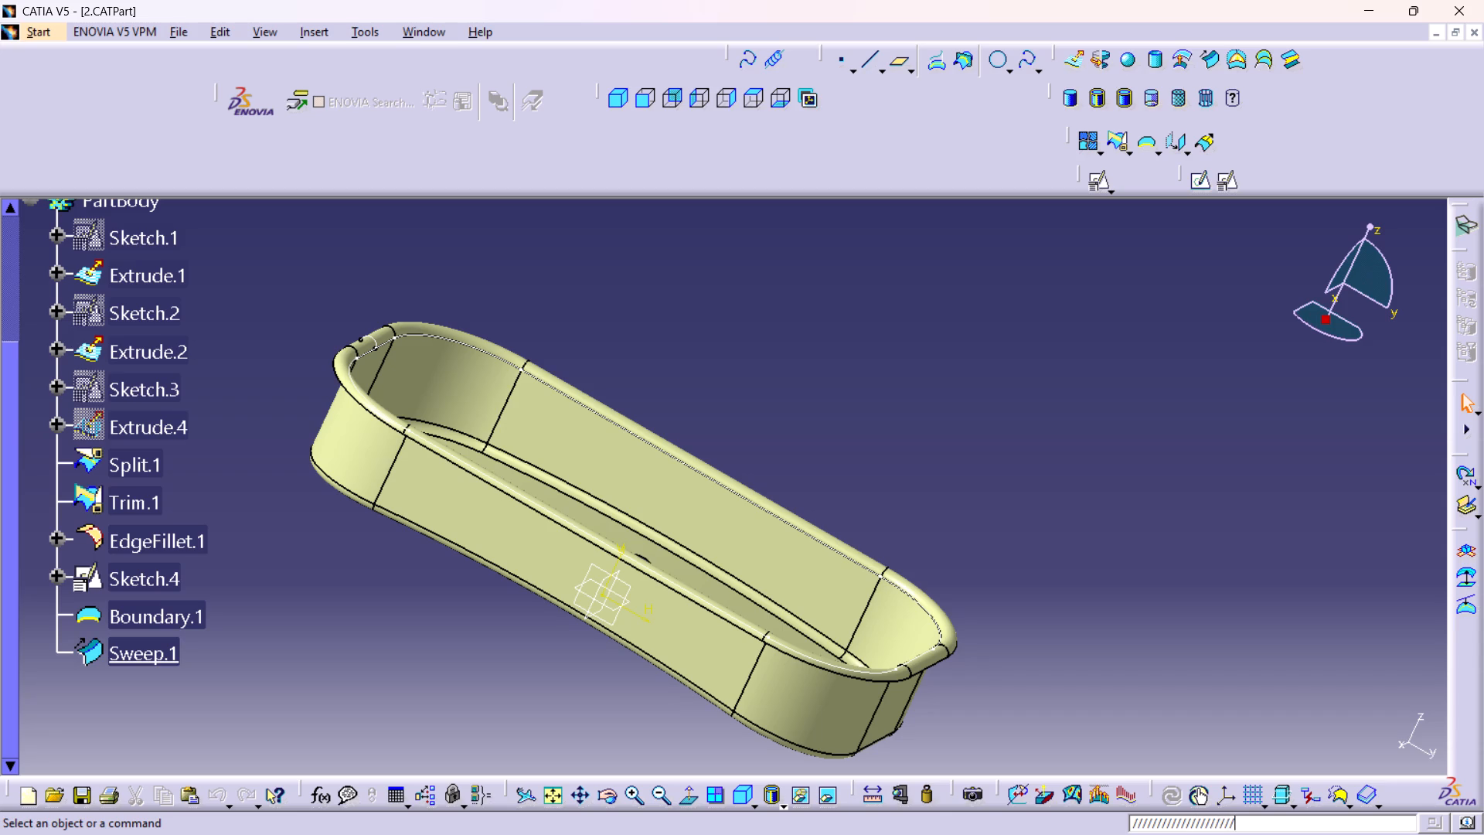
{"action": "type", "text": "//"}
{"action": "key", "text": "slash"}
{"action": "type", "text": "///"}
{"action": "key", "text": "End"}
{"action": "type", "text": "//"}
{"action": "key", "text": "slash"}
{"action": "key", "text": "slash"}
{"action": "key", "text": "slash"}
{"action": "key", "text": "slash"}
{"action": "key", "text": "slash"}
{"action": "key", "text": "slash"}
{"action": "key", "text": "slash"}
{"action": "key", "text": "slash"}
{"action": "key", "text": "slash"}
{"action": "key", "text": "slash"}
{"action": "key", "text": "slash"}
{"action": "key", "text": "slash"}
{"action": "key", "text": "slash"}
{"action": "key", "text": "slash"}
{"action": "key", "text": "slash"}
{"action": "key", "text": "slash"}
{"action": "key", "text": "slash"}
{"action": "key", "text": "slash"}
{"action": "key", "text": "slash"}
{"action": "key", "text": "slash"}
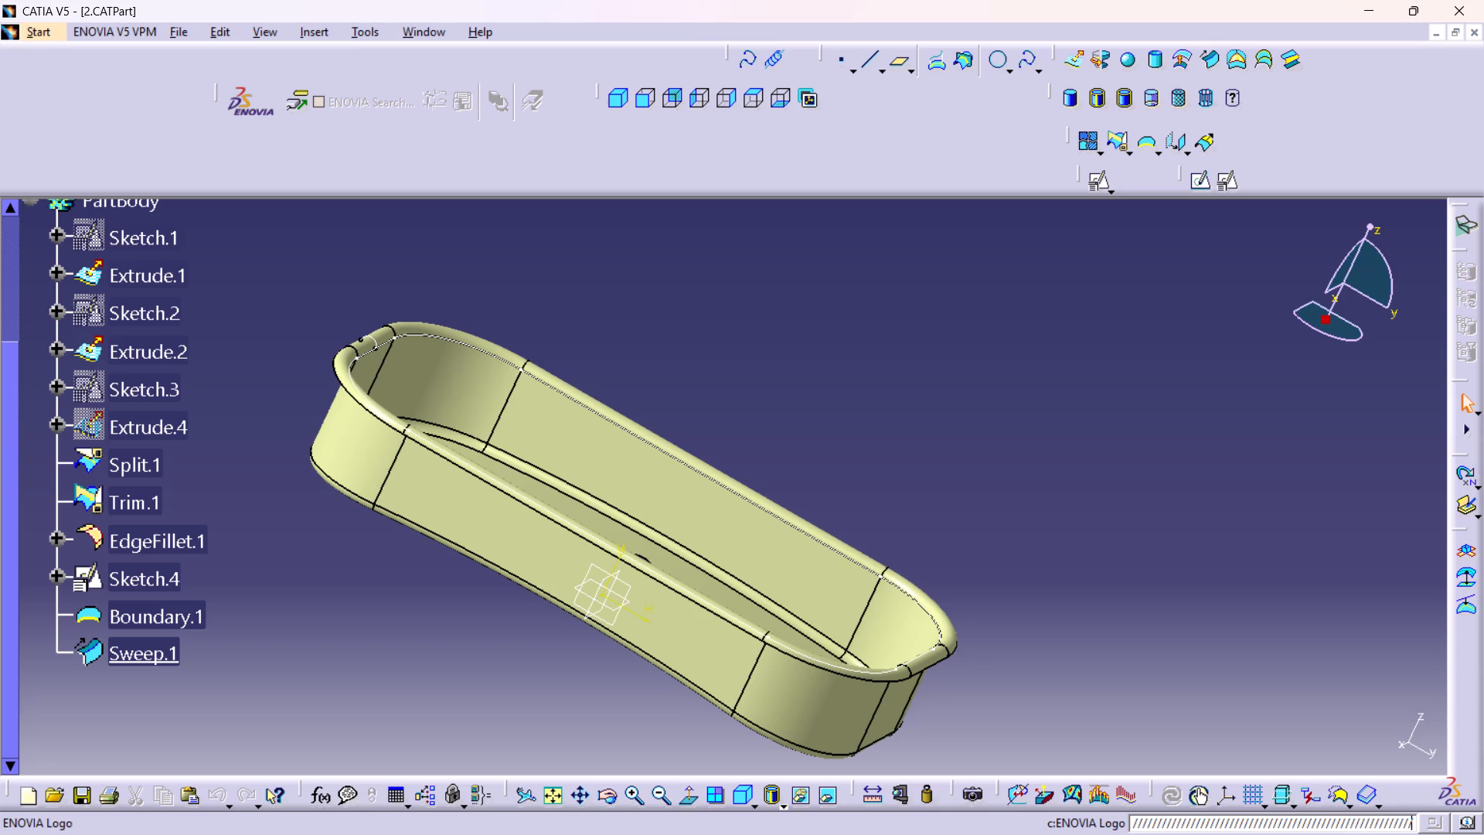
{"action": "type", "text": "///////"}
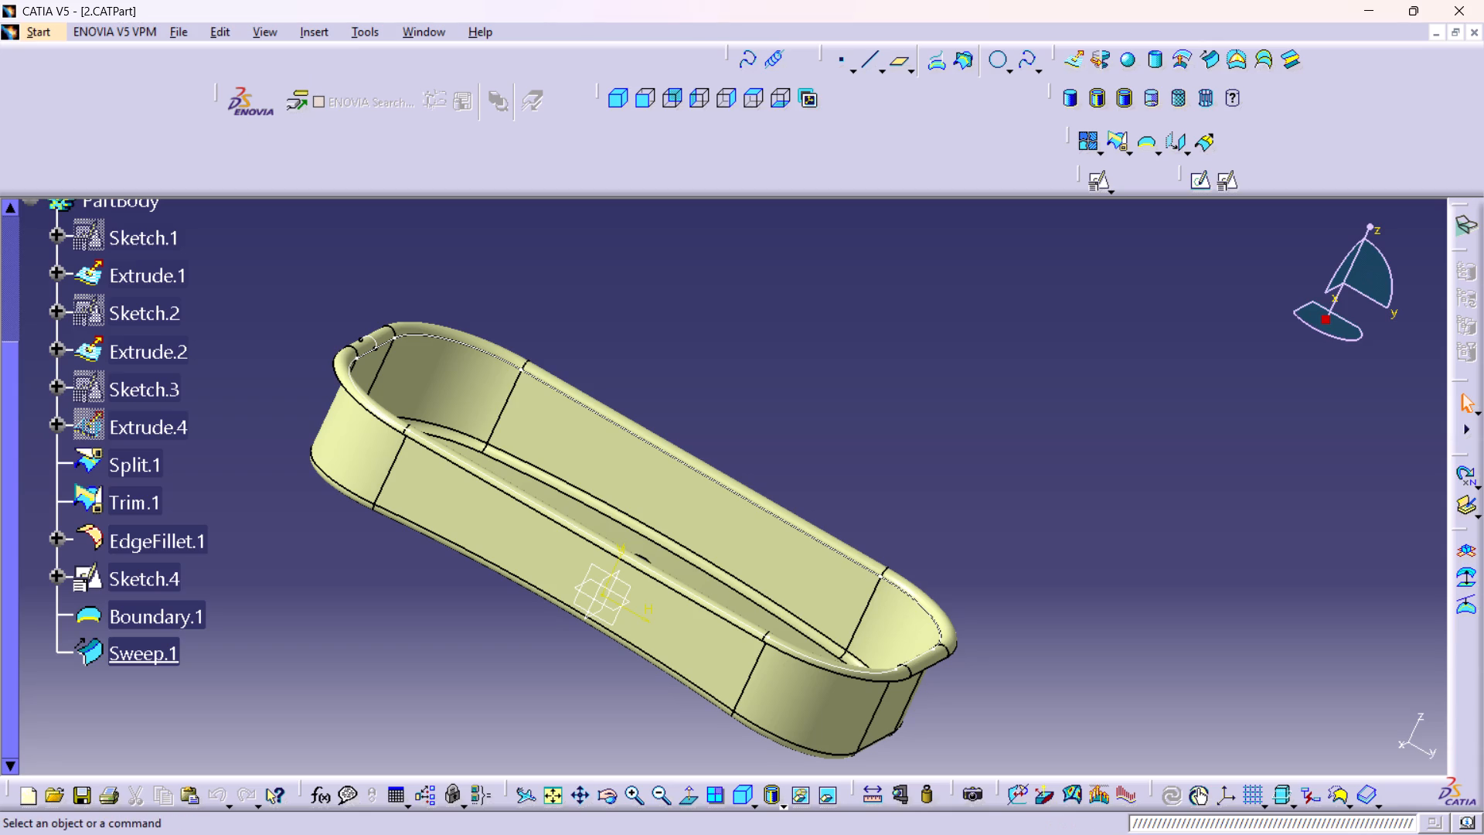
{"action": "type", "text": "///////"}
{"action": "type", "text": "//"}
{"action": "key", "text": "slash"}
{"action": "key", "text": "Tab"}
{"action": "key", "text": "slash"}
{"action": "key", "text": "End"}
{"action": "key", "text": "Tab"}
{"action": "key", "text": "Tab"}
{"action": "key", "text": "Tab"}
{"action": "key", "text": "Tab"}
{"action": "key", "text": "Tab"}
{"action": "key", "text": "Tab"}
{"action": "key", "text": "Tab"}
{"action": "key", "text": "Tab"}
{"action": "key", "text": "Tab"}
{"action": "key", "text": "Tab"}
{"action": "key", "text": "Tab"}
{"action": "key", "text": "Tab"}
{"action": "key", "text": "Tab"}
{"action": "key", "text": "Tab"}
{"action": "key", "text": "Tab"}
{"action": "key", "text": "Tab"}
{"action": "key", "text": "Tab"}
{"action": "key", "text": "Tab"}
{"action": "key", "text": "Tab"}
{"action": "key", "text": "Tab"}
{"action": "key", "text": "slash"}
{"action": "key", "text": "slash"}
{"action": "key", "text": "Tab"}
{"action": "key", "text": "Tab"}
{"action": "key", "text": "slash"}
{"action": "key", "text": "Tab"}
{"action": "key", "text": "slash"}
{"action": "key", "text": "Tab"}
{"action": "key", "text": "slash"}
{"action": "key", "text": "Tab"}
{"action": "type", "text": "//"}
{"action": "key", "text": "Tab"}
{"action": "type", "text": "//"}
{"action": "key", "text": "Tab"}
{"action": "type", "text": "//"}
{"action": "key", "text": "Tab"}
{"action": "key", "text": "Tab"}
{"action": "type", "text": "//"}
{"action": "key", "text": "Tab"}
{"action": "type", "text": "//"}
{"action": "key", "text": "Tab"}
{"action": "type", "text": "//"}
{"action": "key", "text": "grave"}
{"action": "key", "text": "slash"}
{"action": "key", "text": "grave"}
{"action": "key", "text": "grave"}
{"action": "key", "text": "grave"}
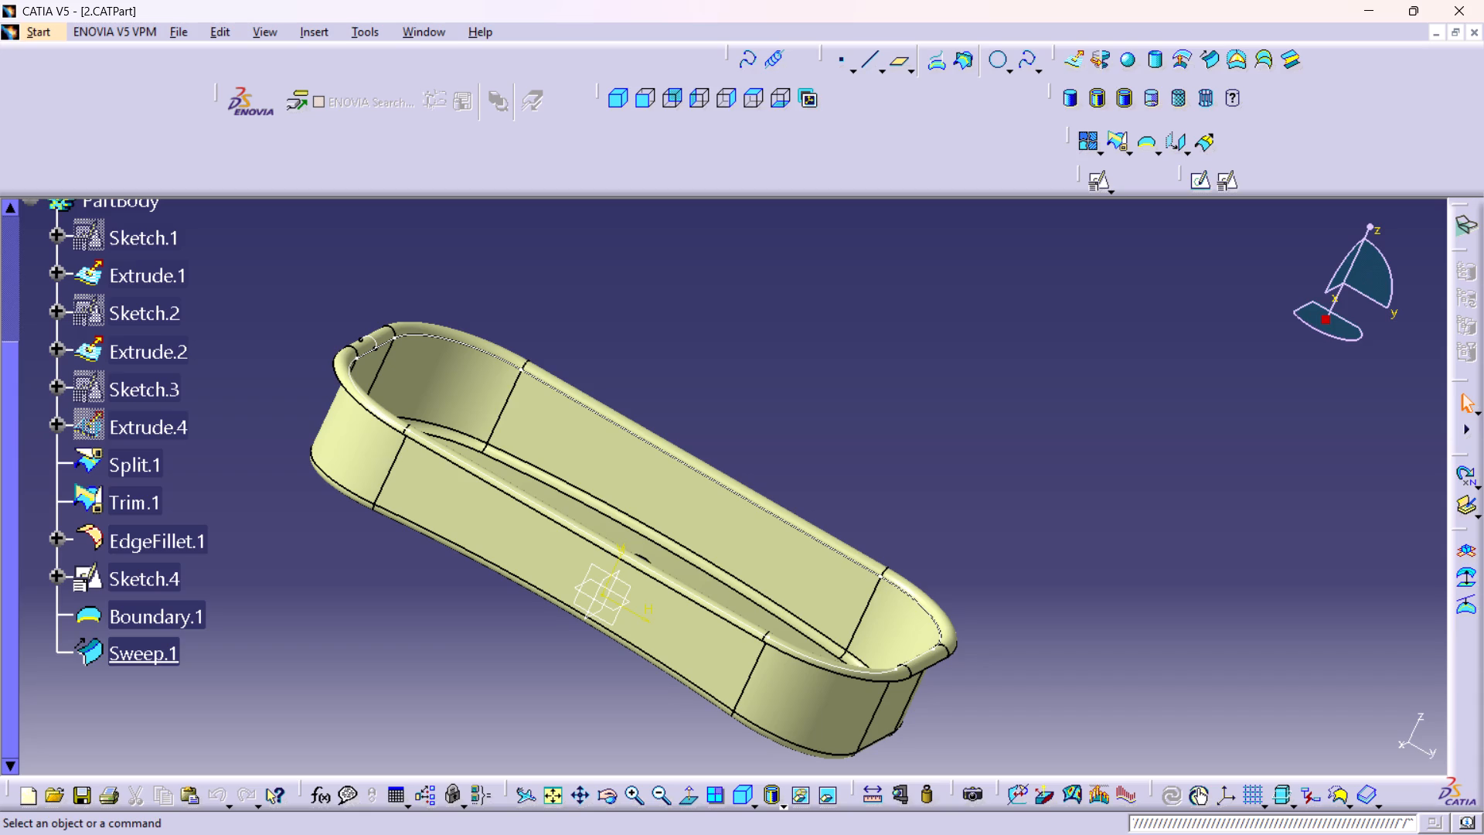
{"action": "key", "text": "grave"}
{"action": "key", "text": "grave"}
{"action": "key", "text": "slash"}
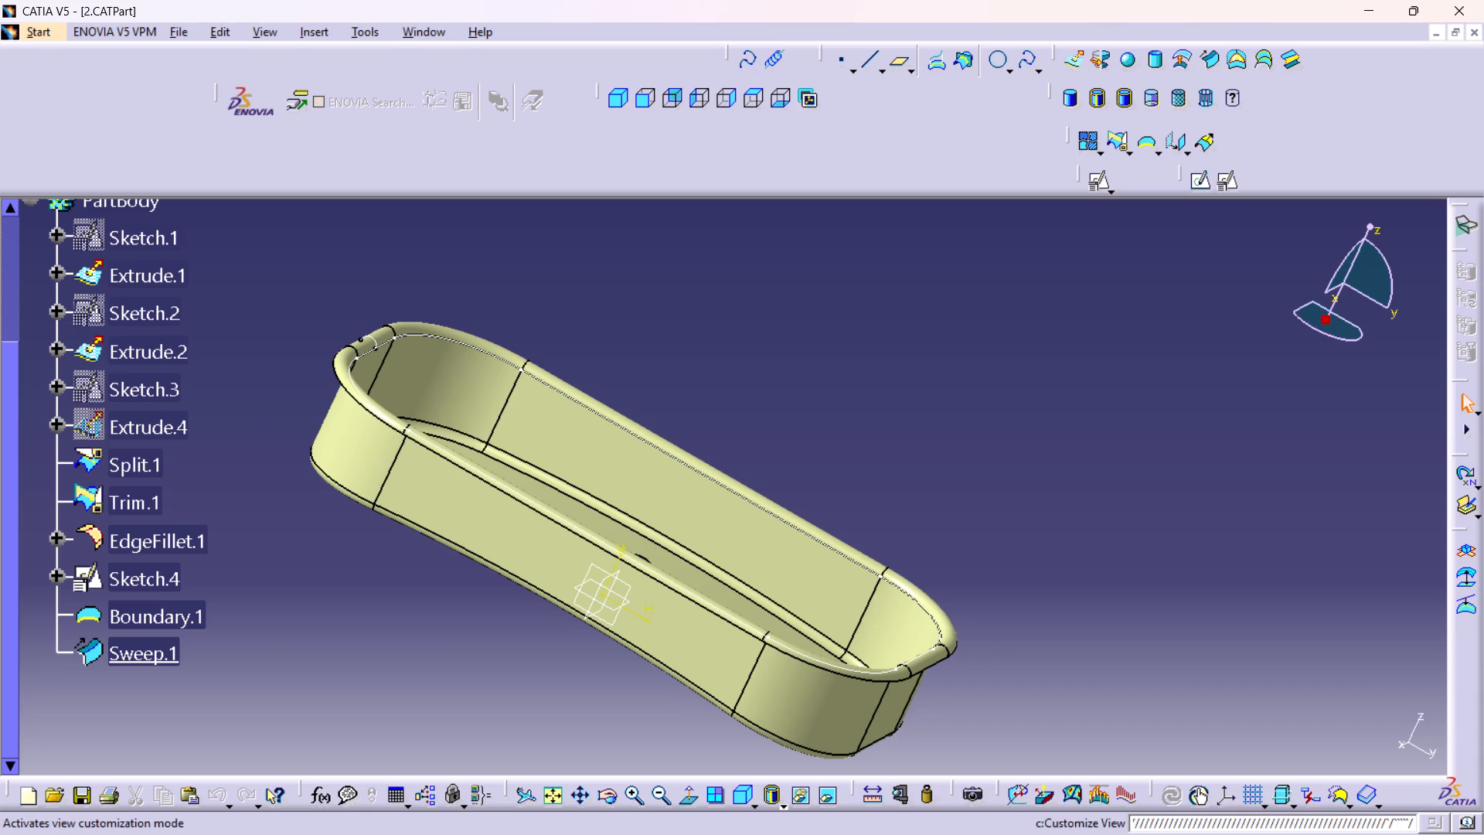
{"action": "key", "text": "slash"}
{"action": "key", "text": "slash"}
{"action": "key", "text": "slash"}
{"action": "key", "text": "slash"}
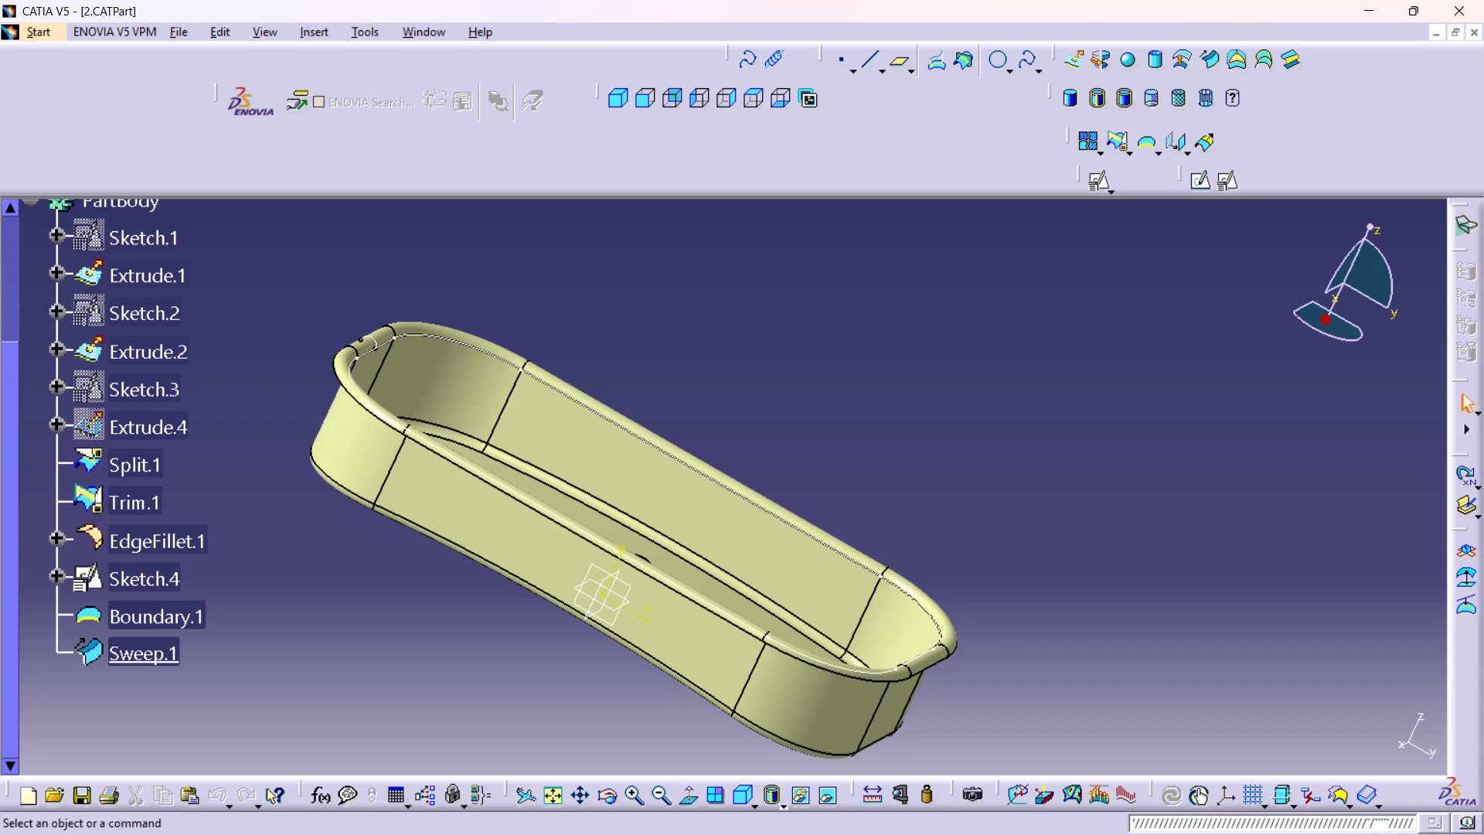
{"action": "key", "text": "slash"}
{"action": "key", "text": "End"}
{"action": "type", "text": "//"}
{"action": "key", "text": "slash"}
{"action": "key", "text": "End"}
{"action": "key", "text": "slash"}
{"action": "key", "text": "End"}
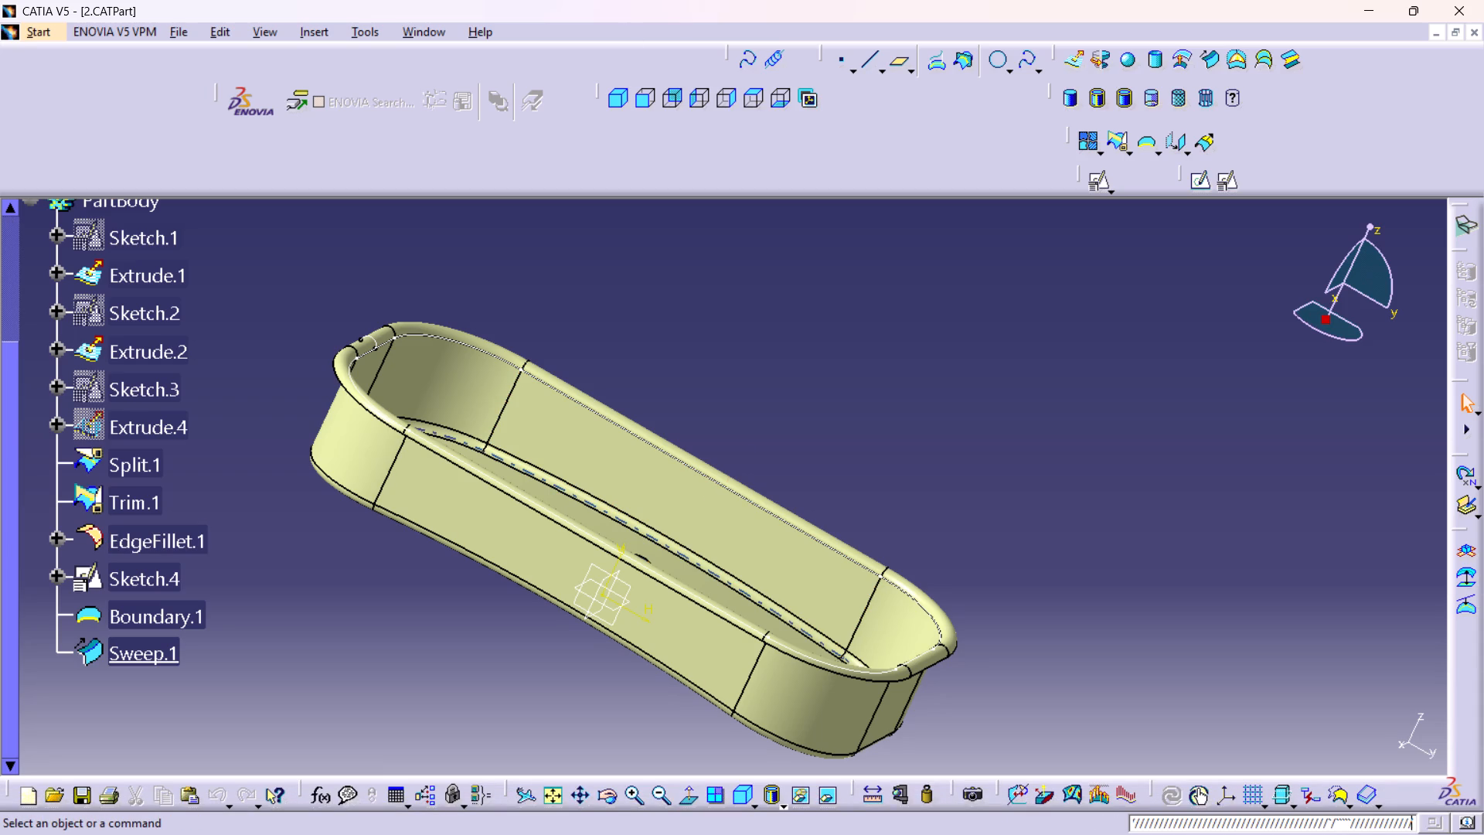
Set the tray to the isometric view and save the part document.
{"action": "middle_click_drag", "start_coordinate": [1185, 546], "coordinate": [1142, 533]}
{"action": "middle_click_drag", "start_coordinate": [1039, 490], "coordinate": [1063, 494]}
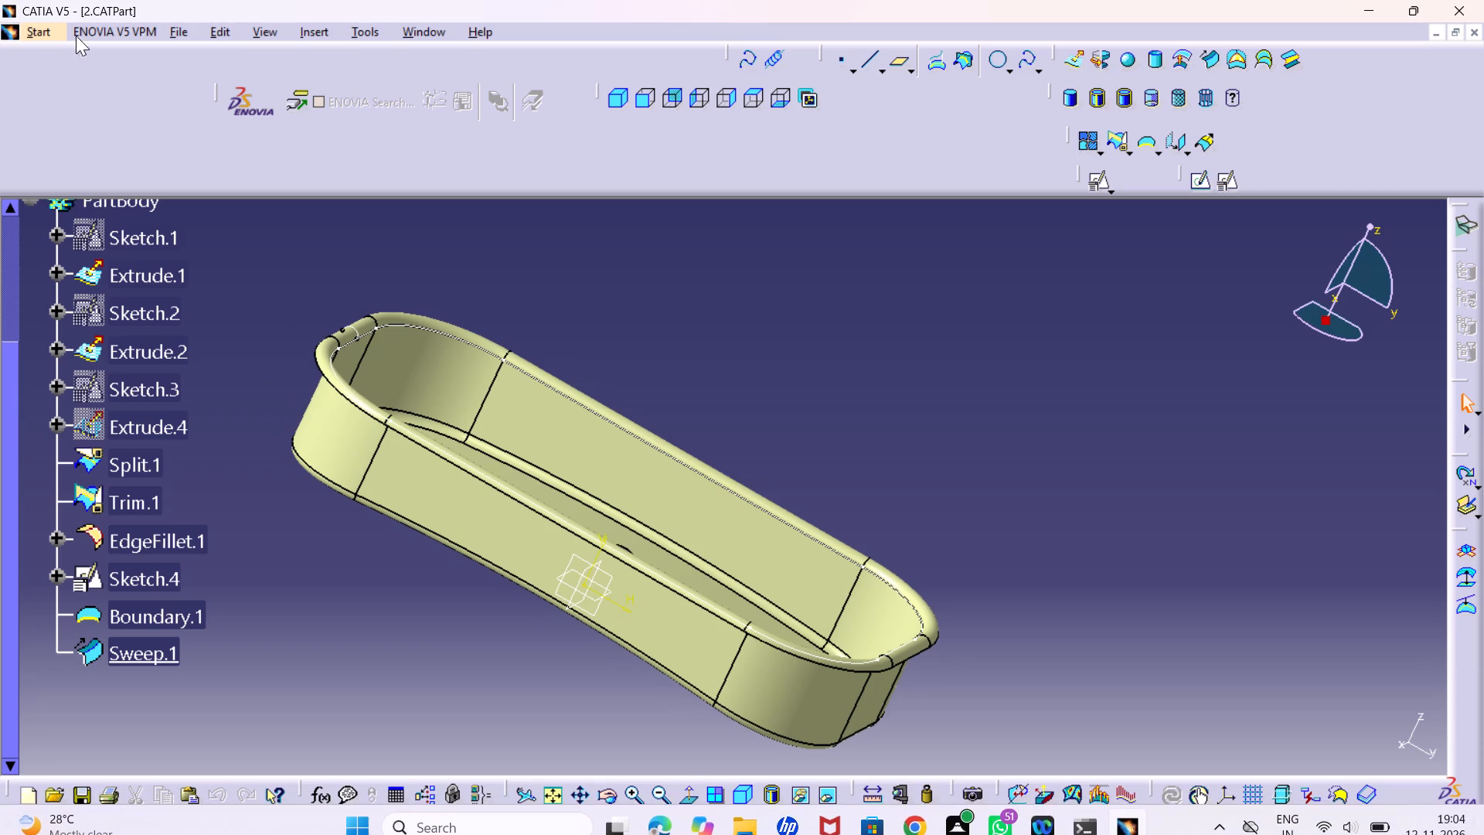
{"action": "middle_click_drag", "start_coordinate": [860, 415], "coordinate": [850, 374]}
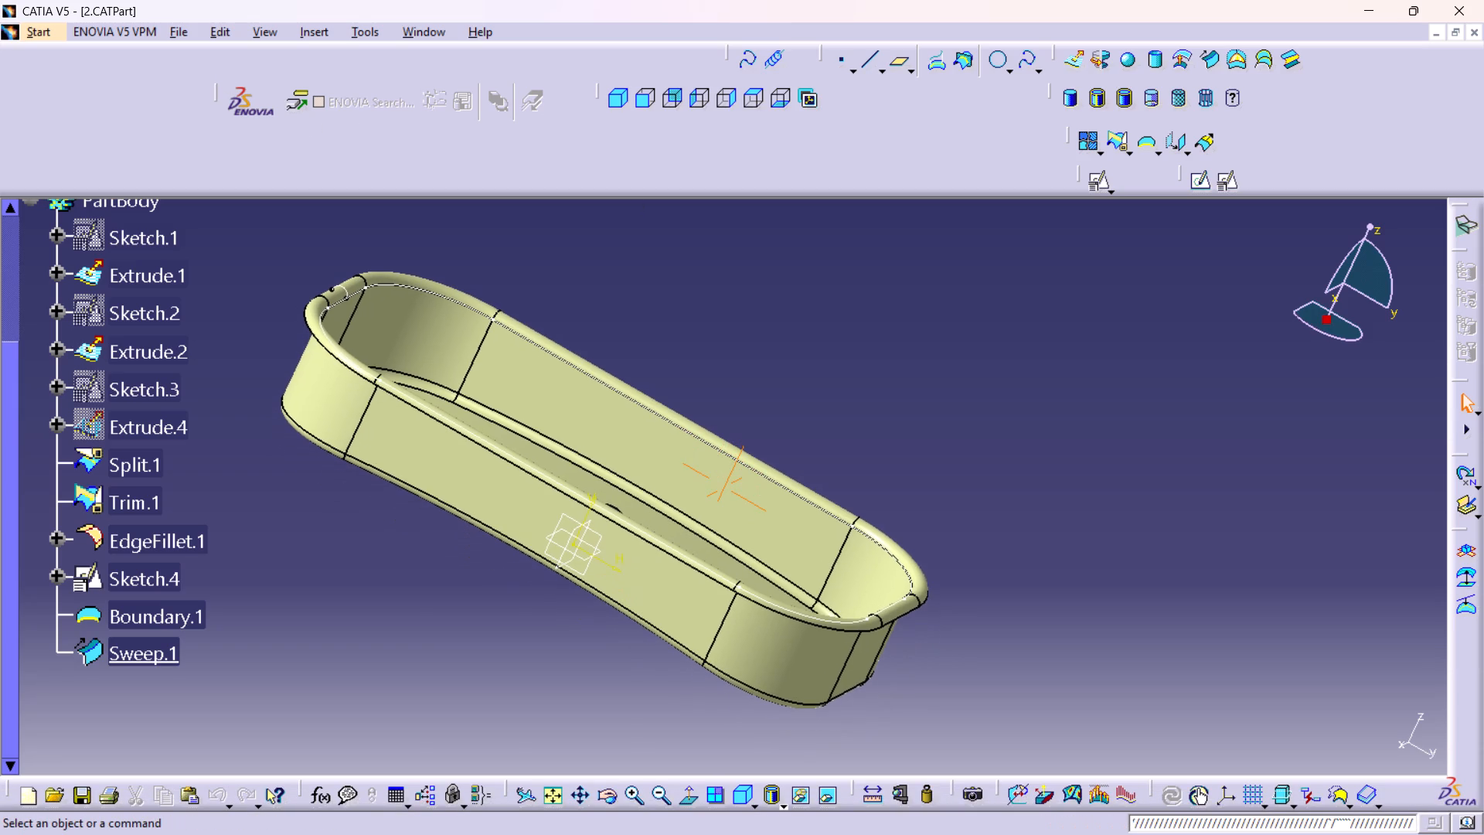
{"action": "middle_click_drag", "start_coordinate": [850, 374], "coordinate": [852, 369]}
{"action": "right_click", "coordinate": [850, 374]}
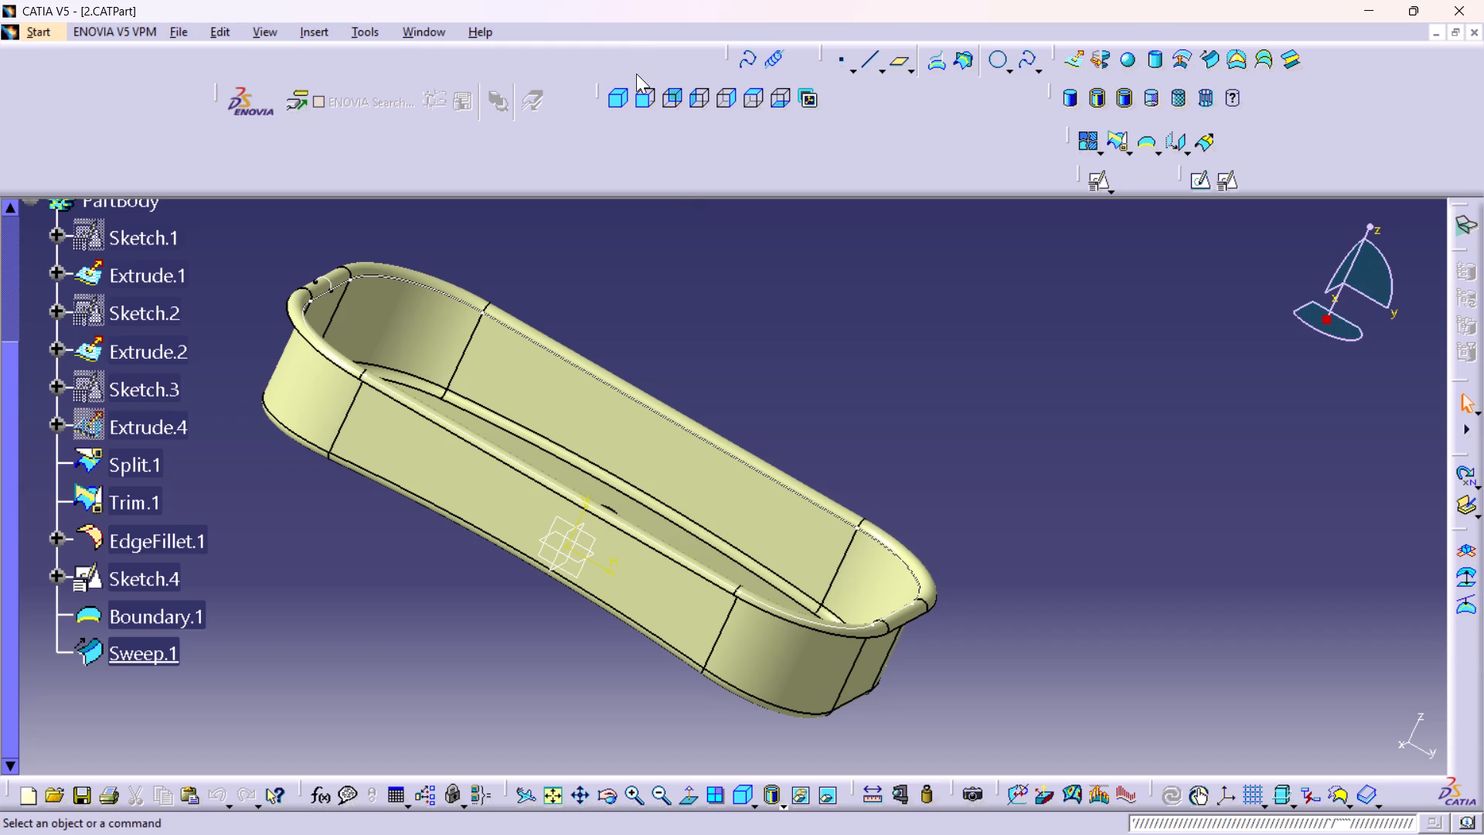
{"action": "left_click", "coordinate": [609, 92]}
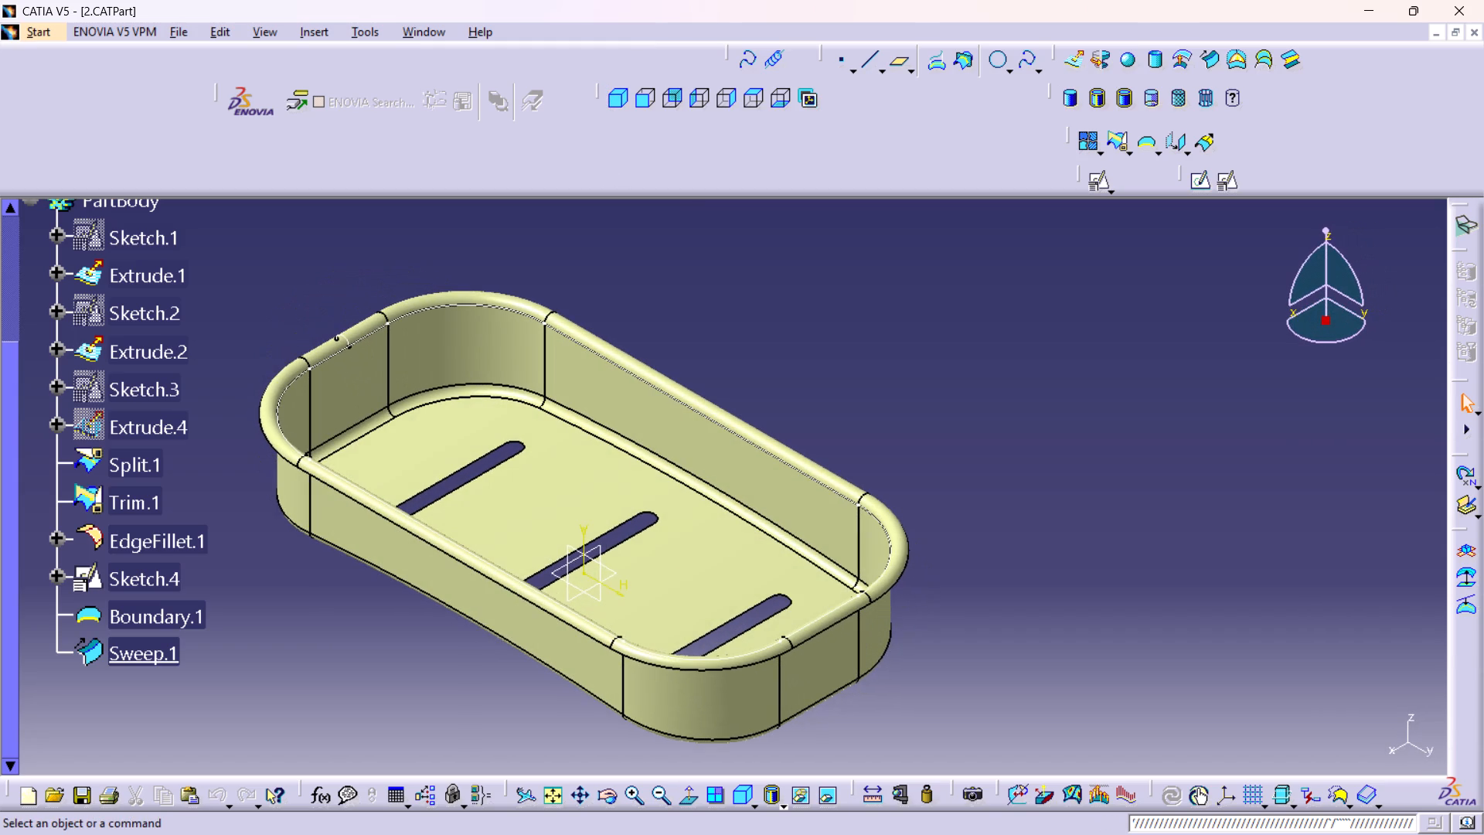
{"action": "key", "text": "ctrl+s"}
{"action": "key", "text": "ctrl+s"}
{"action": "key", "text": "ctrl+s"}
Preview the print of the whole document fitted in page and print it with Microsoft Print to PDF as file 2 in the wireframe folder.
{"action": "middle_click_drag", "start_coordinate": [940, 411], "coordinate": [1024, 390]}
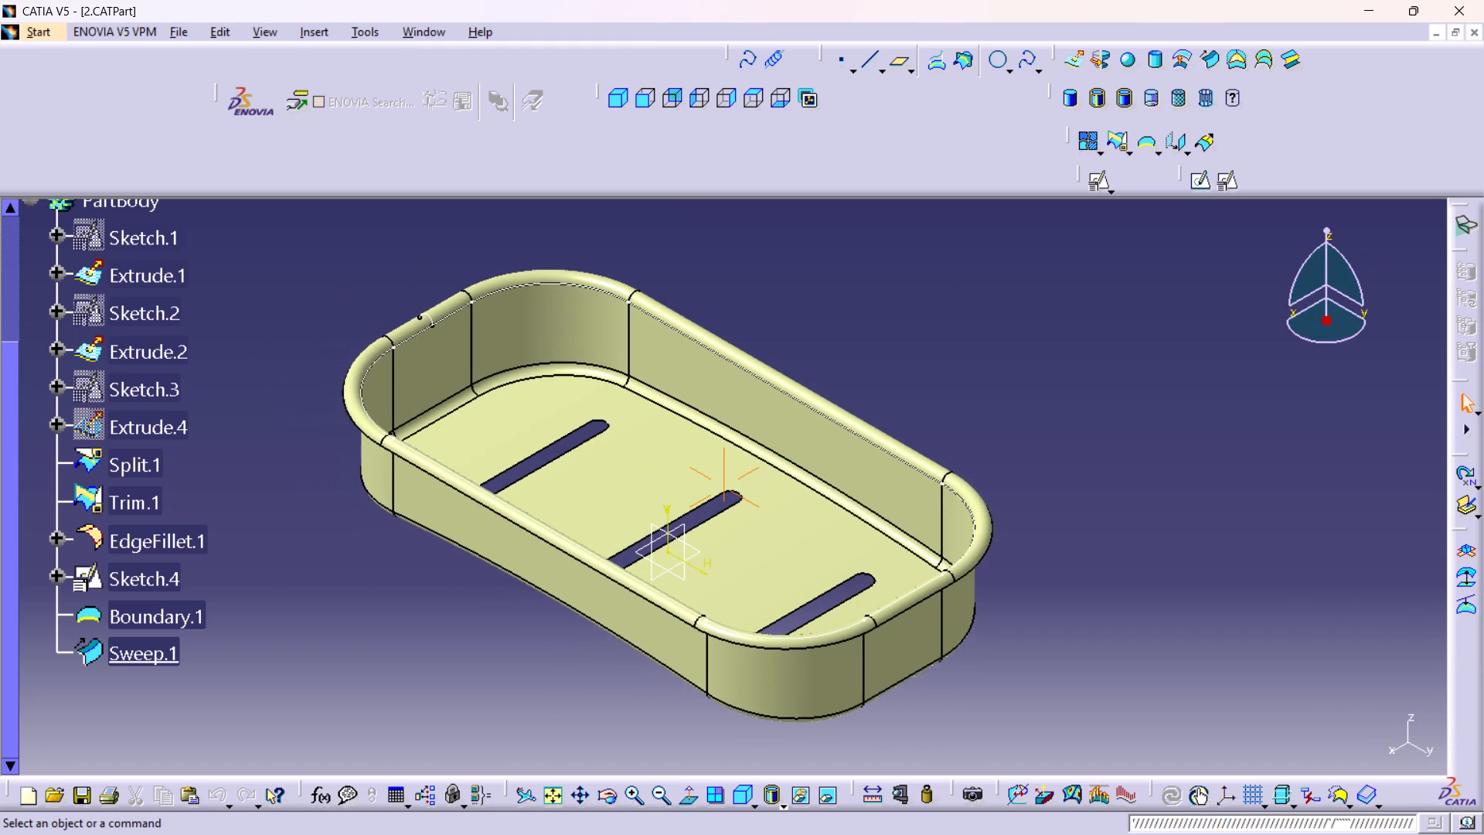
{"action": "middle_click_drag", "start_coordinate": [1024, 390], "coordinate": [1034, 393]}
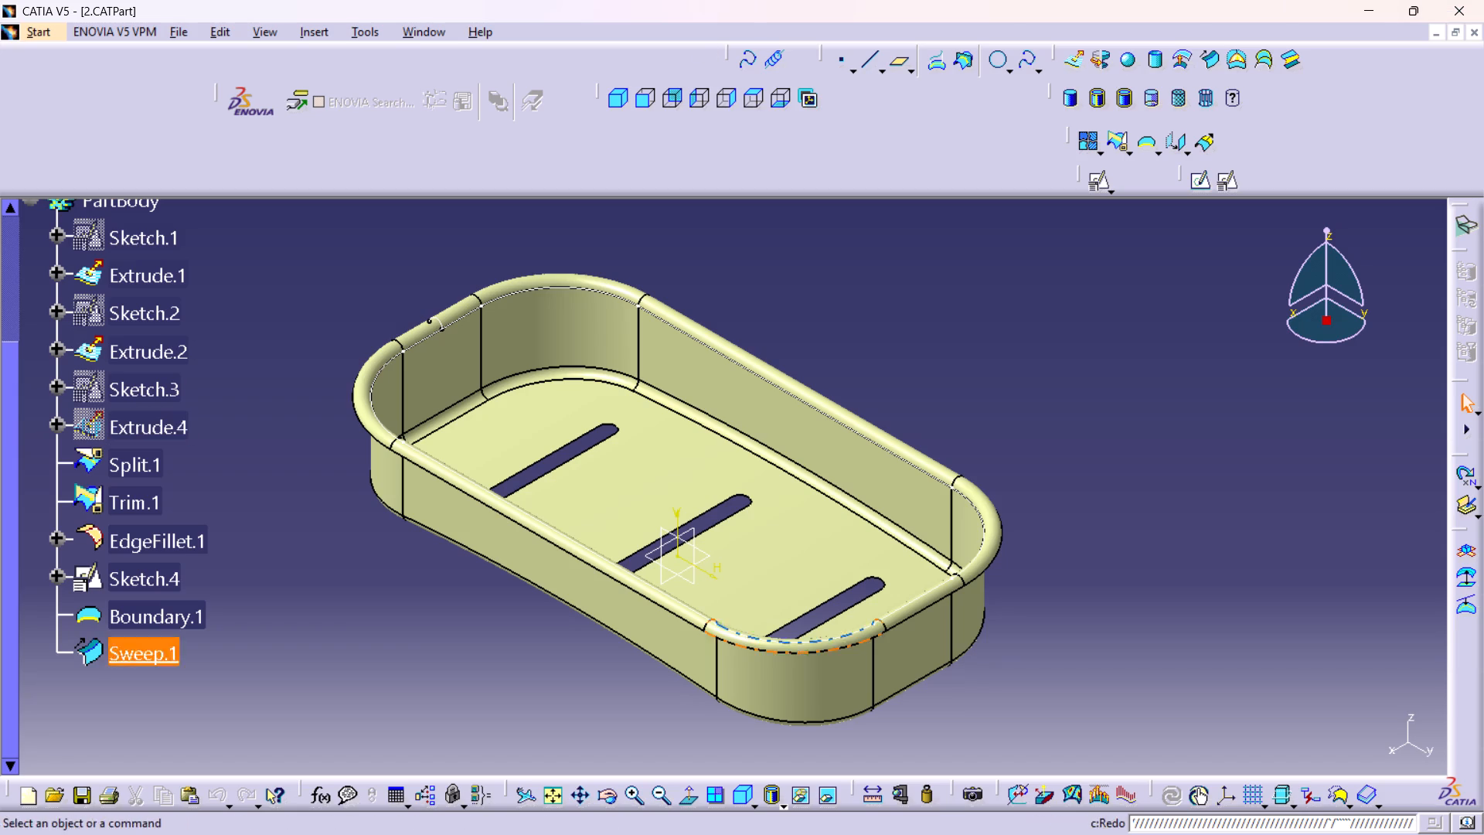
{"action": "middle_click_drag", "start_coordinate": [1047, 368], "coordinate": [1059, 374]}
{"action": "right_click", "coordinate": [1047, 368]}
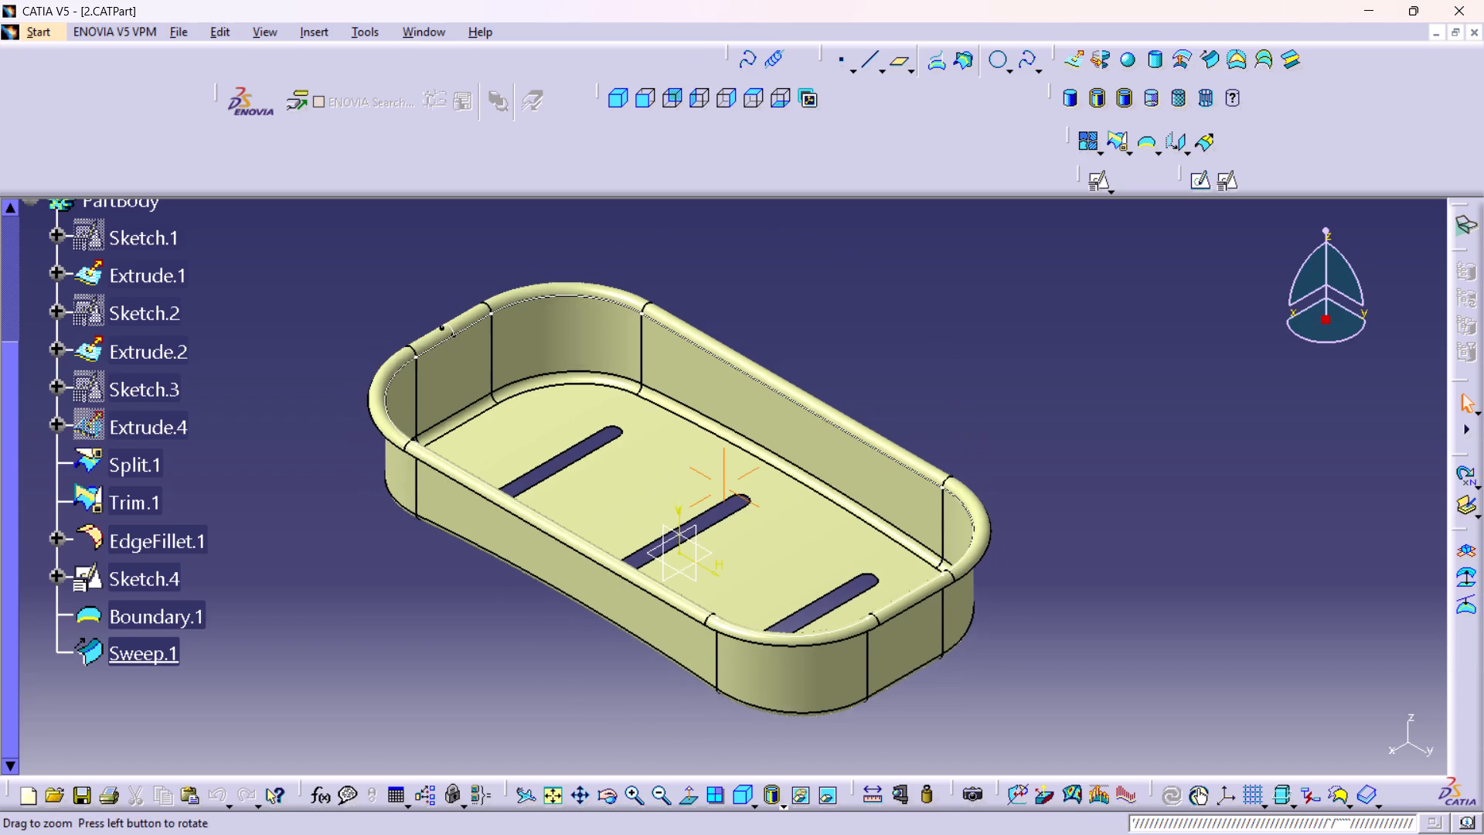
{"action": "middle_click_drag", "start_coordinate": [1059, 374], "coordinate": [1064, 360]}
{"action": "right_click", "coordinate": [1073, 383]}
{"action": "middle_click_drag", "start_coordinate": [1032, 377], "coordinate": [1048, 400]}
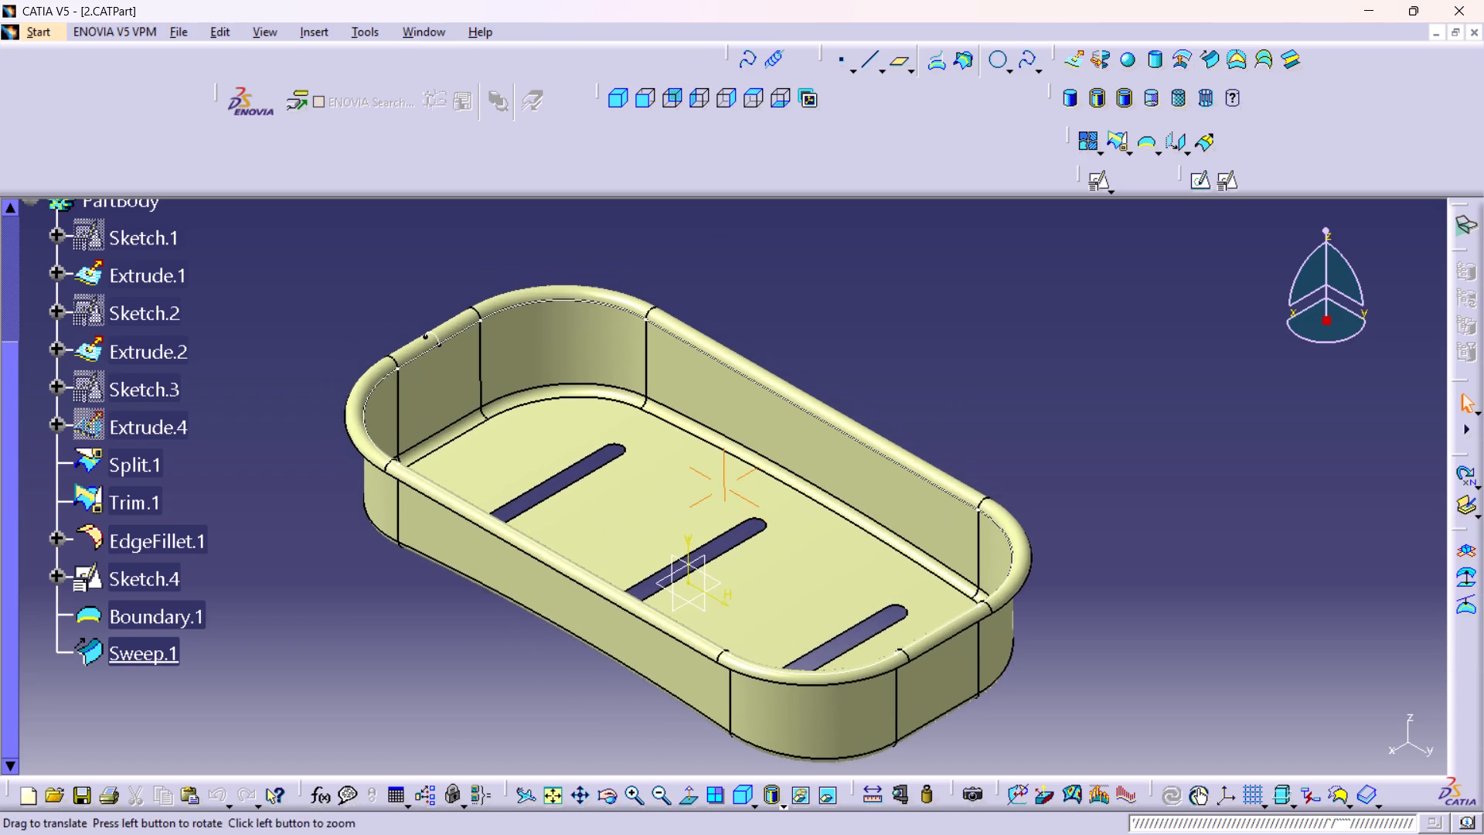
{"action": "middle_click_drag", "start_coordinate": [1048, 400], "coordinate": [1041, 398]}
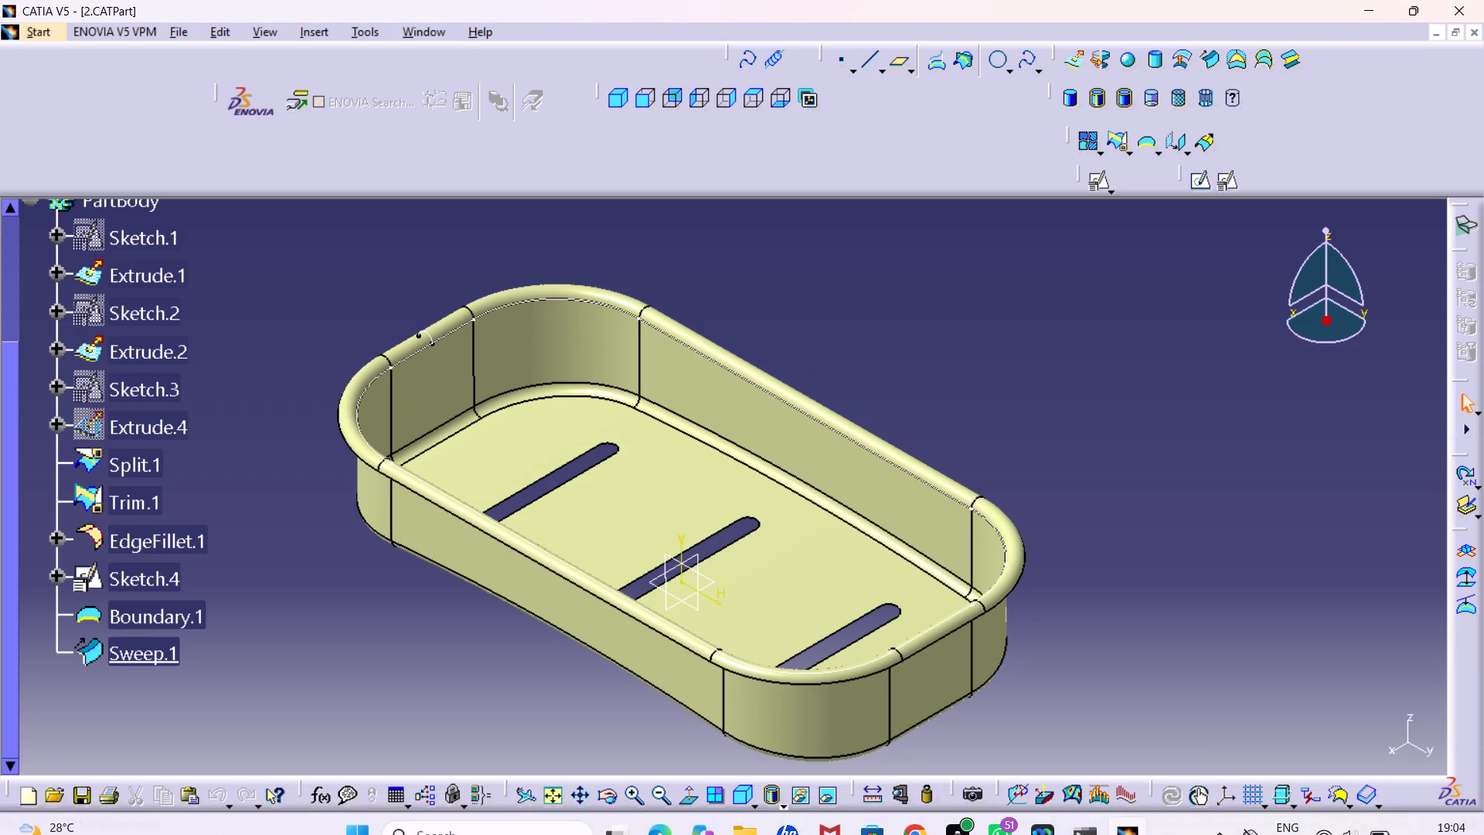
{"action": "key", "text": "ctrl+p"}
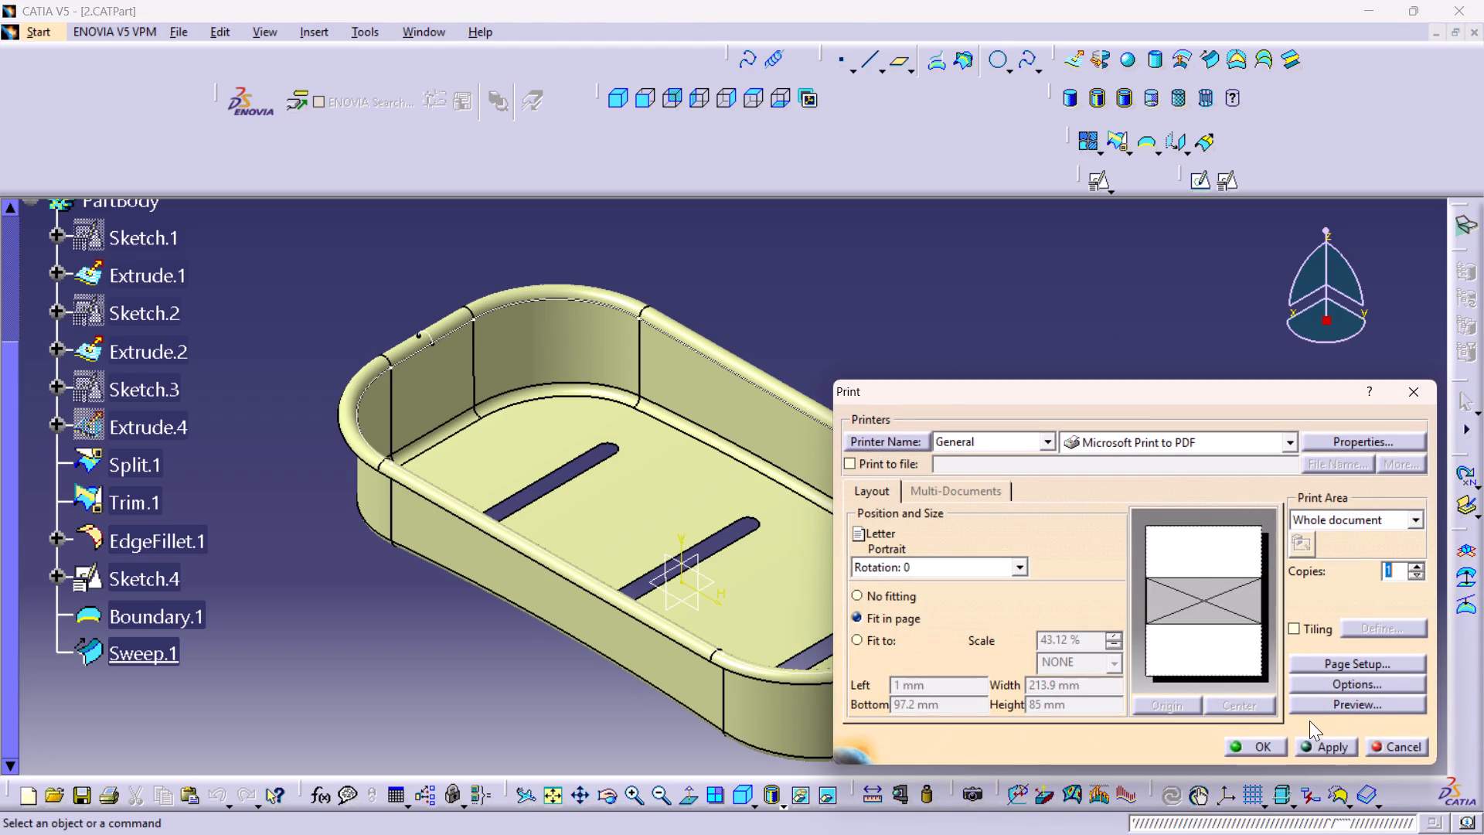
{"action": "left_click", "coordinate": [1360, 700]}
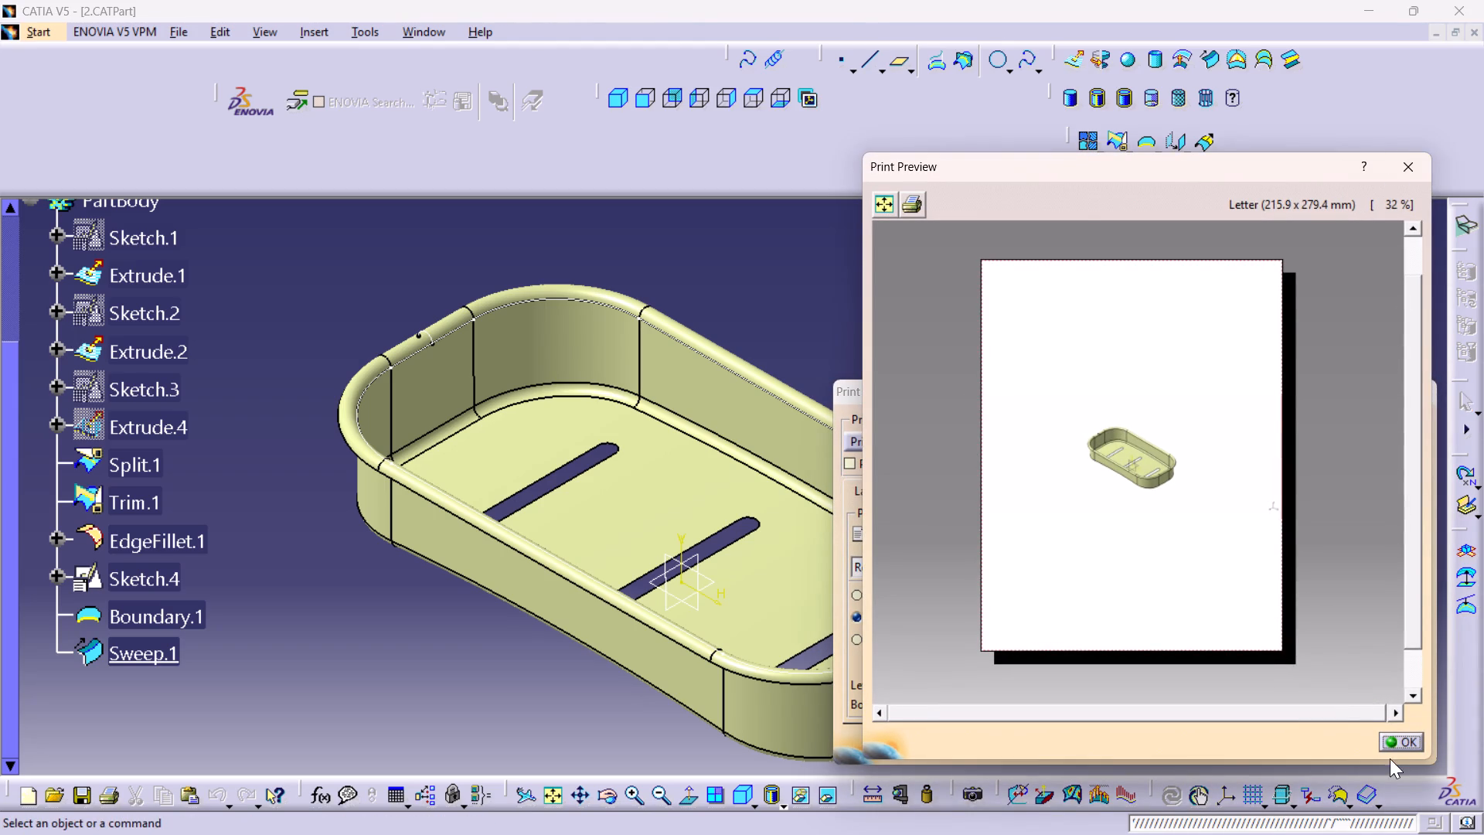
{"action": "left_click", "coordinate": [1390, 737]}
{"action": "left_click", "coordinate": [1259, 747]}
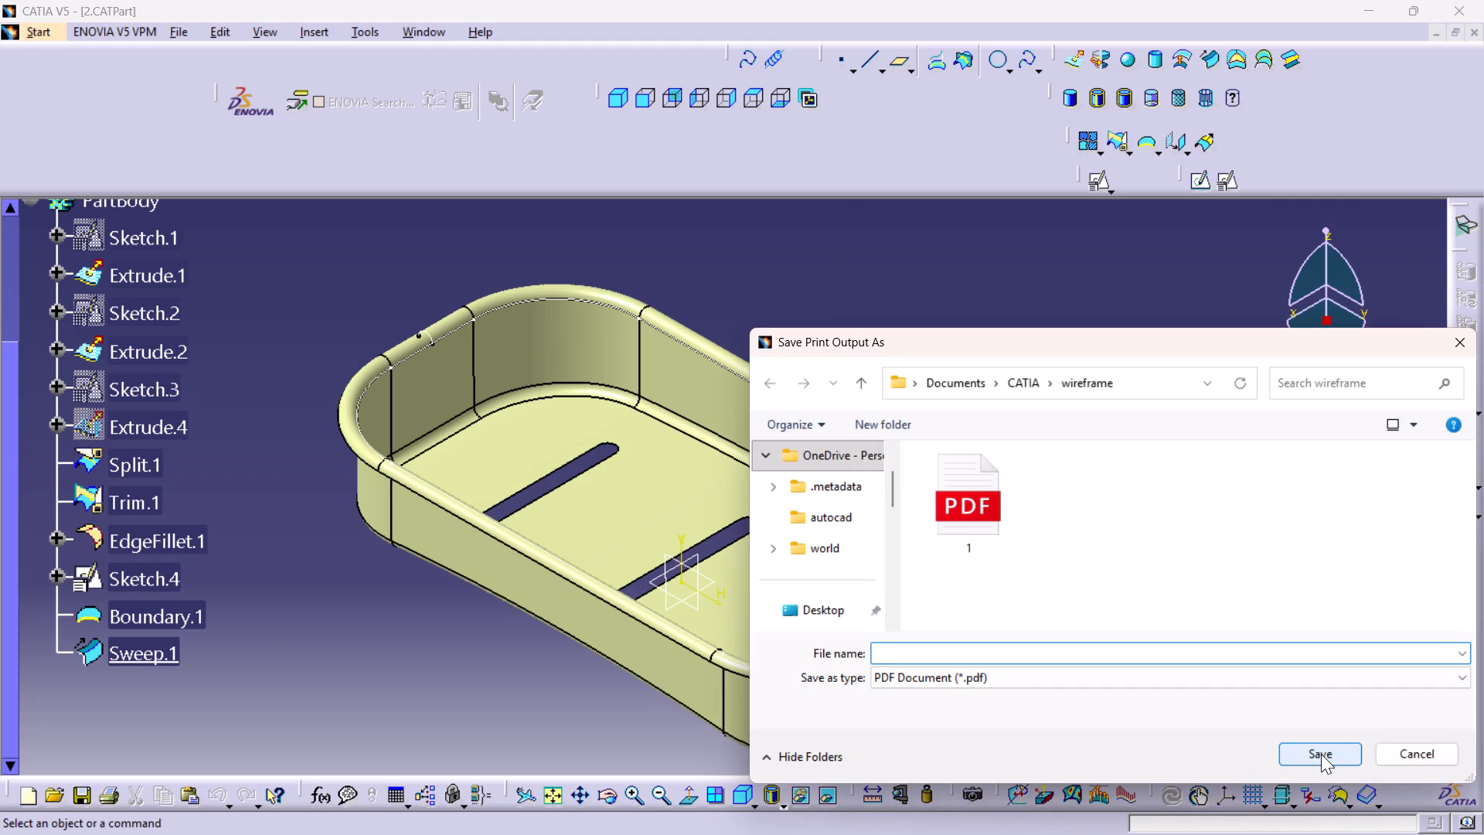
{"action": "key", "text": "2"}
{"action": "key", "text": "Return"}
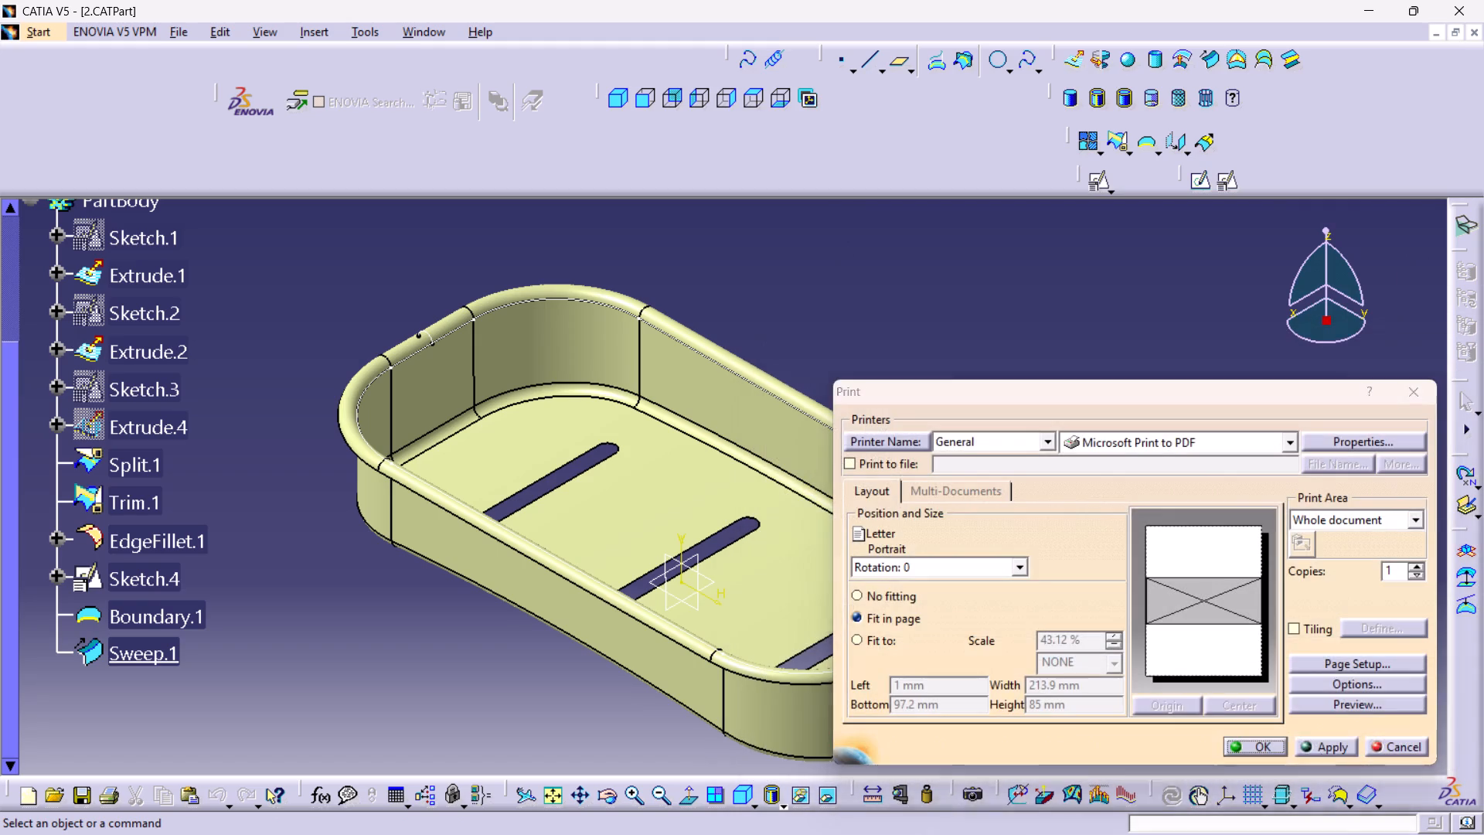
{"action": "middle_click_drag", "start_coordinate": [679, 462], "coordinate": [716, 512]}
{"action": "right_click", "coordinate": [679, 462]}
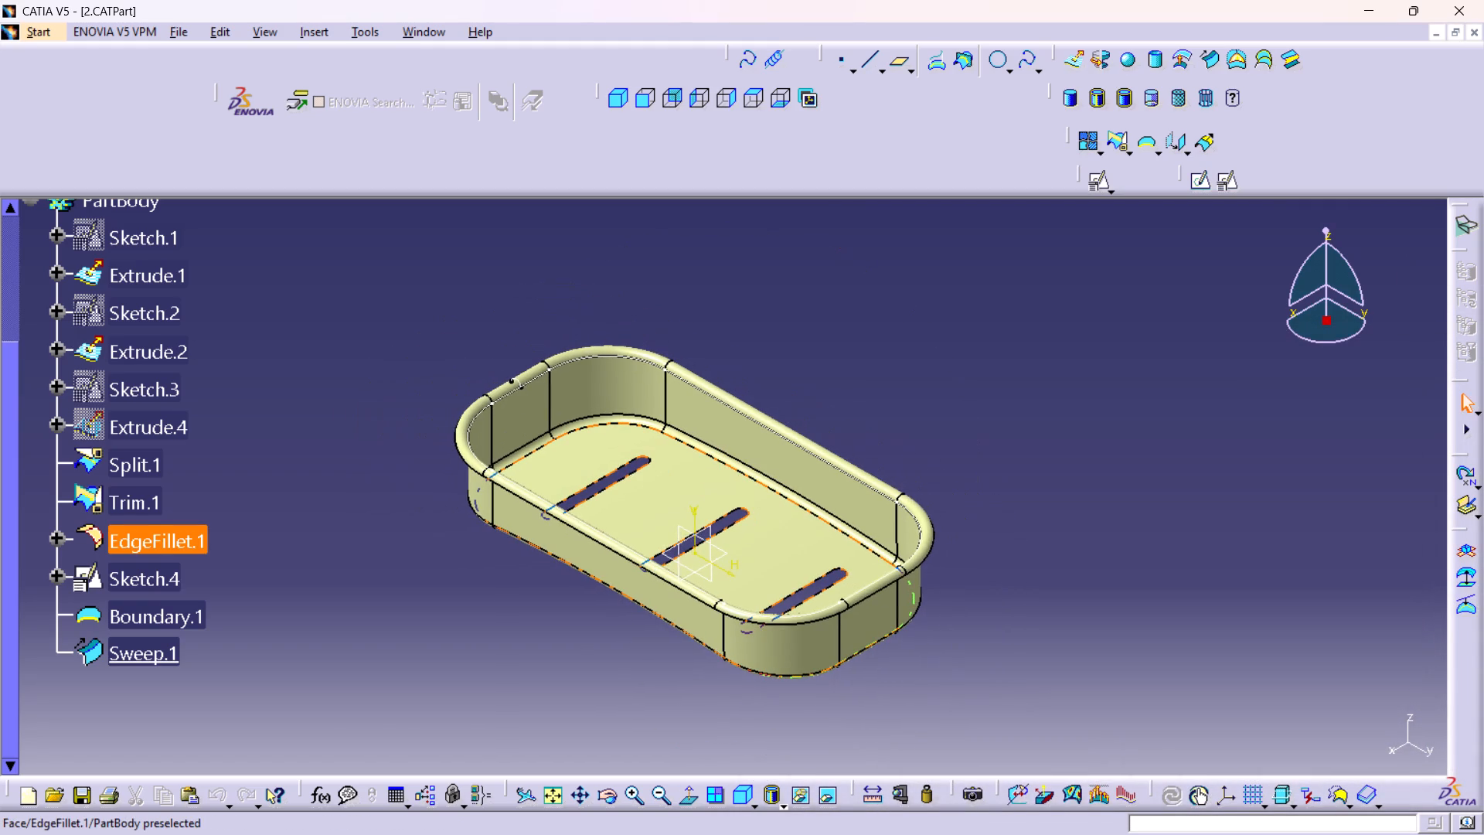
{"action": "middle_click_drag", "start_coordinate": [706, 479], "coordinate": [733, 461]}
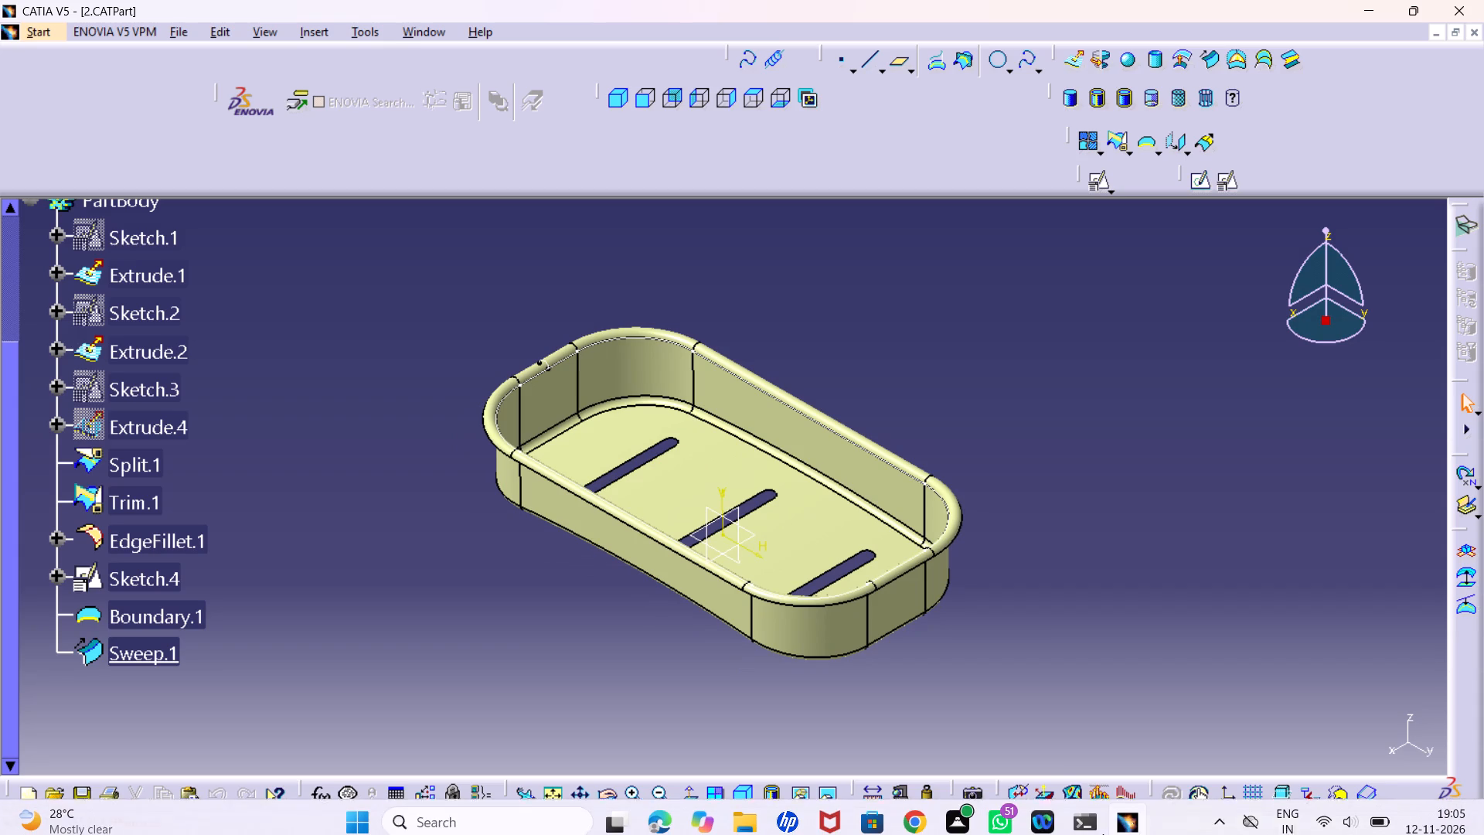